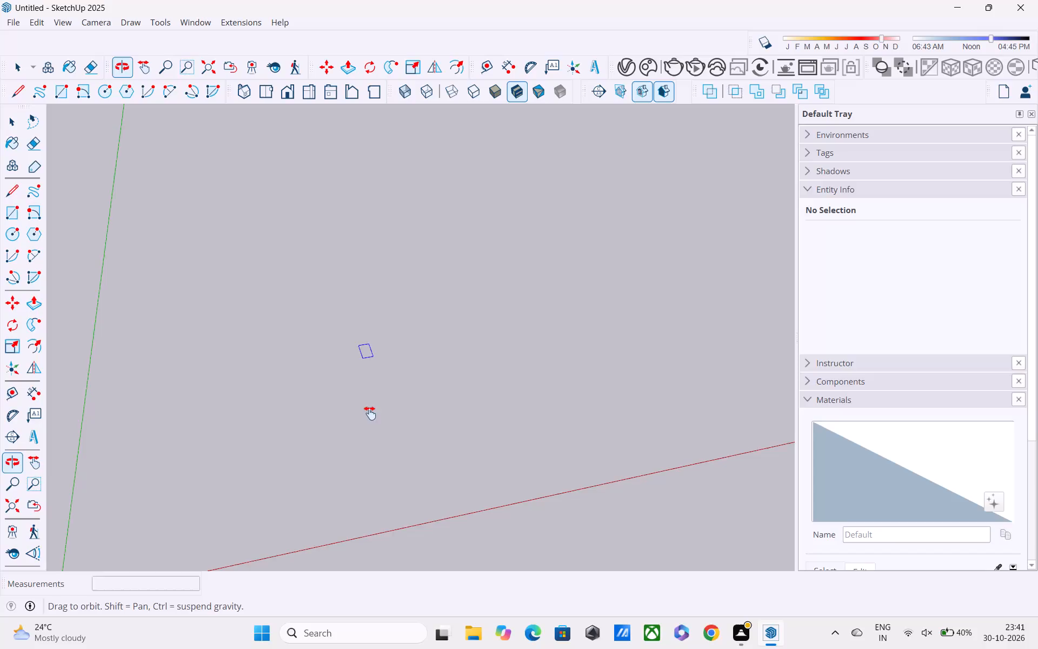
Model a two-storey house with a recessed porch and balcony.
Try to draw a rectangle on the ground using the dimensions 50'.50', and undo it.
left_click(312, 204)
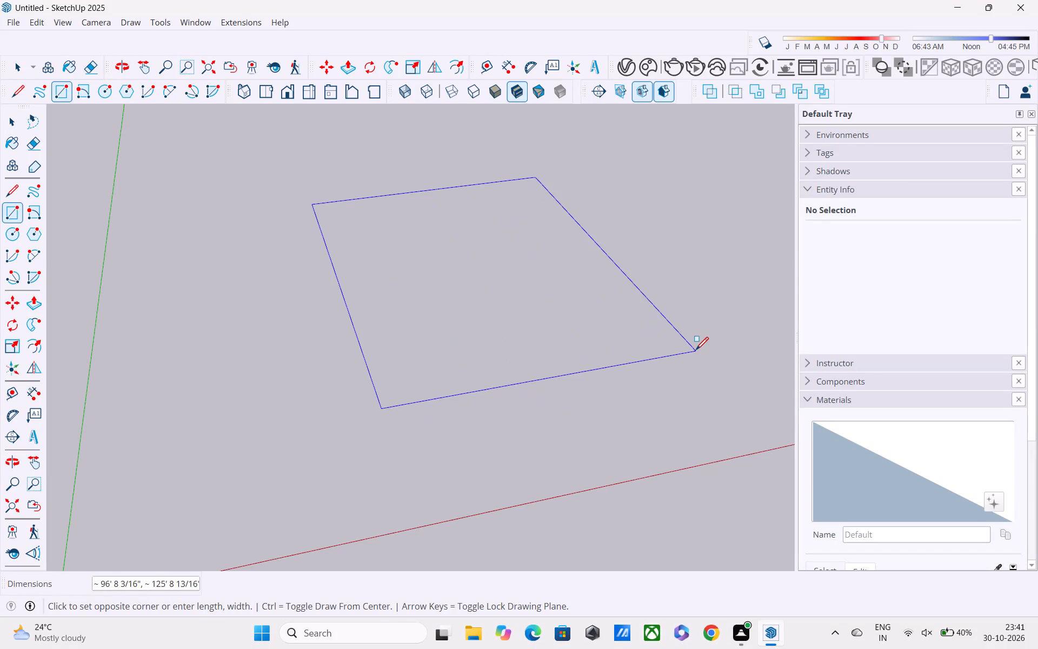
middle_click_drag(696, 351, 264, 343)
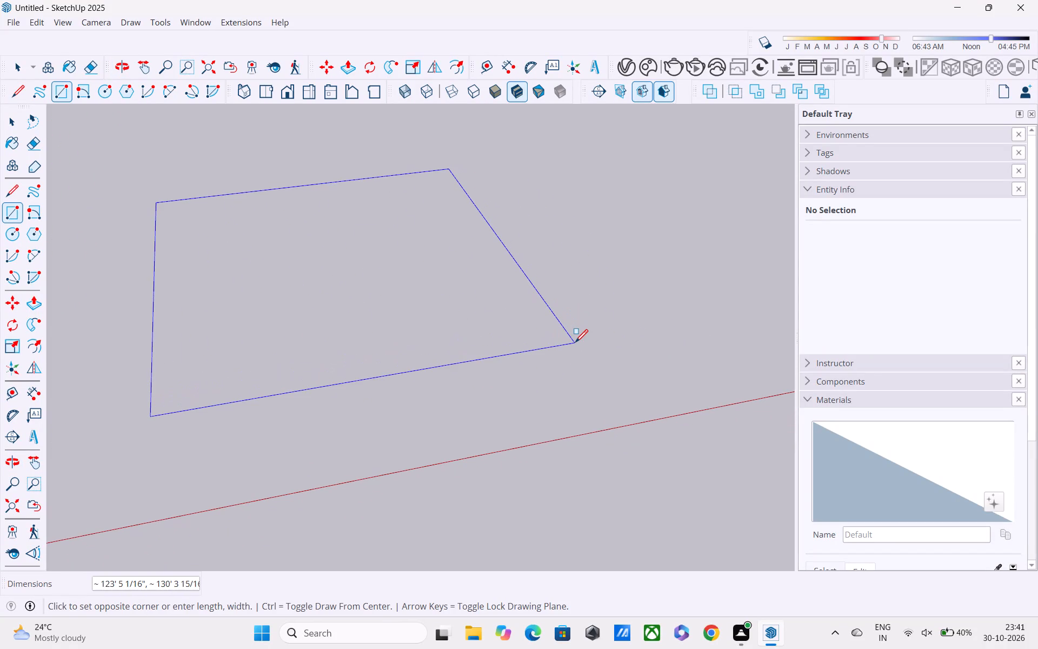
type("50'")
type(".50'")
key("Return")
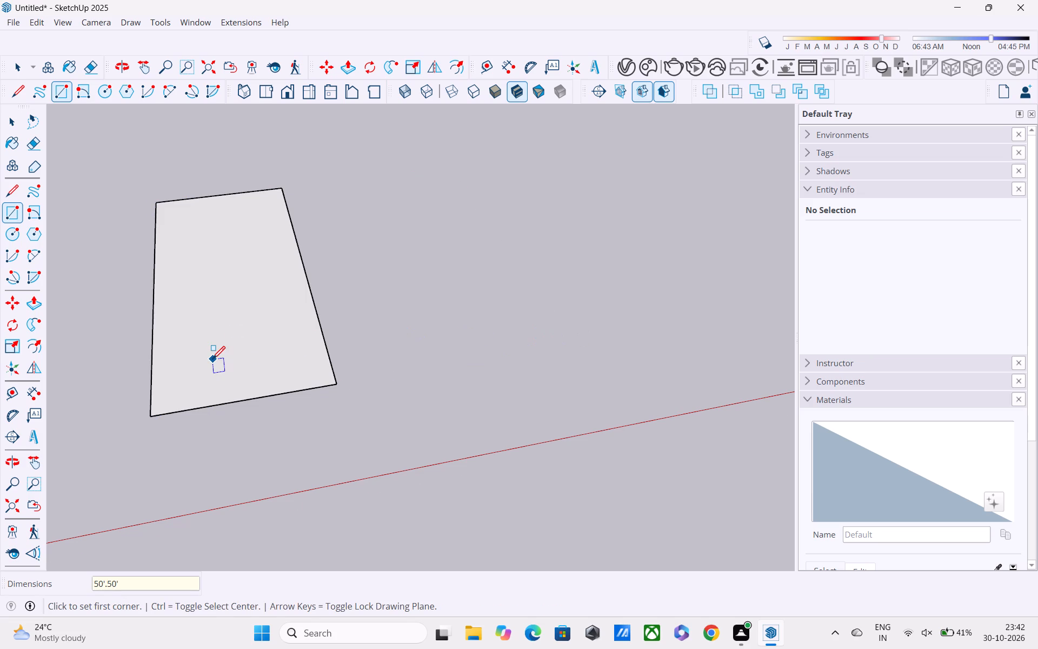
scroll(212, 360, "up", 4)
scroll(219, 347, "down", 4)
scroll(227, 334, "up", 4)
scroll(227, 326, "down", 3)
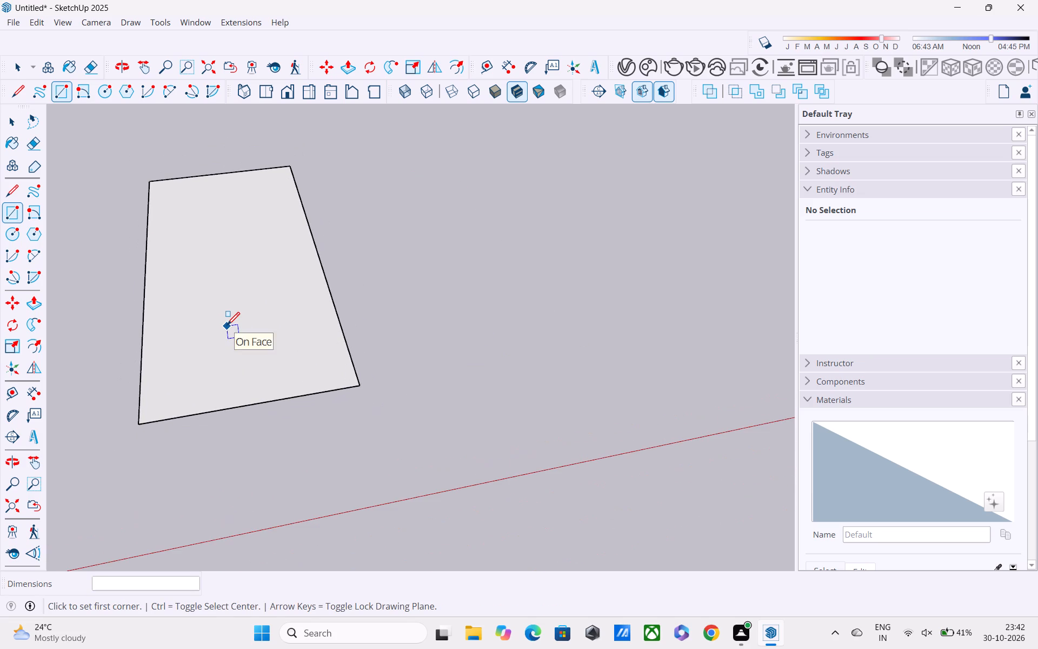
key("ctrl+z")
Draw a 50' by 50' rectangle on the ground behind the red axis.
left_click(208, 219)
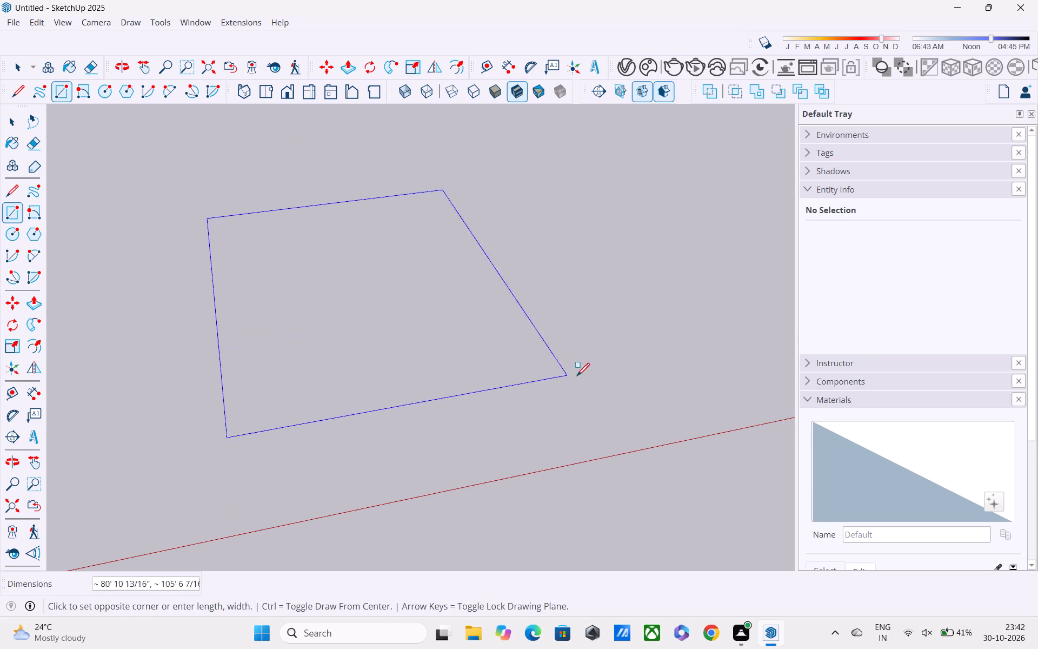
type("50'")
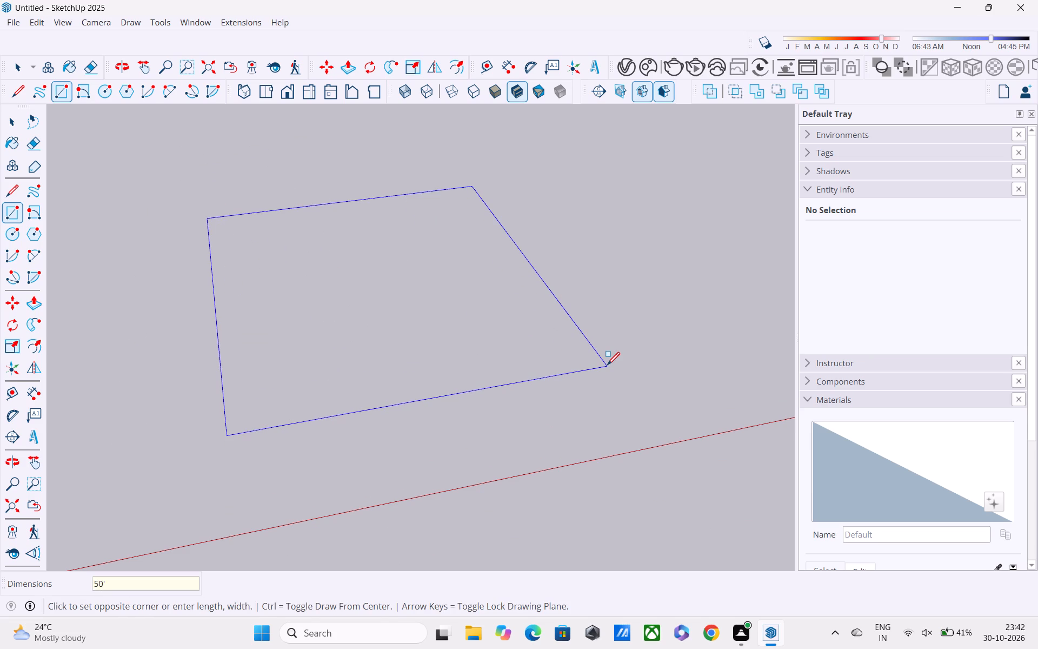
type(",50'")
key("Return")
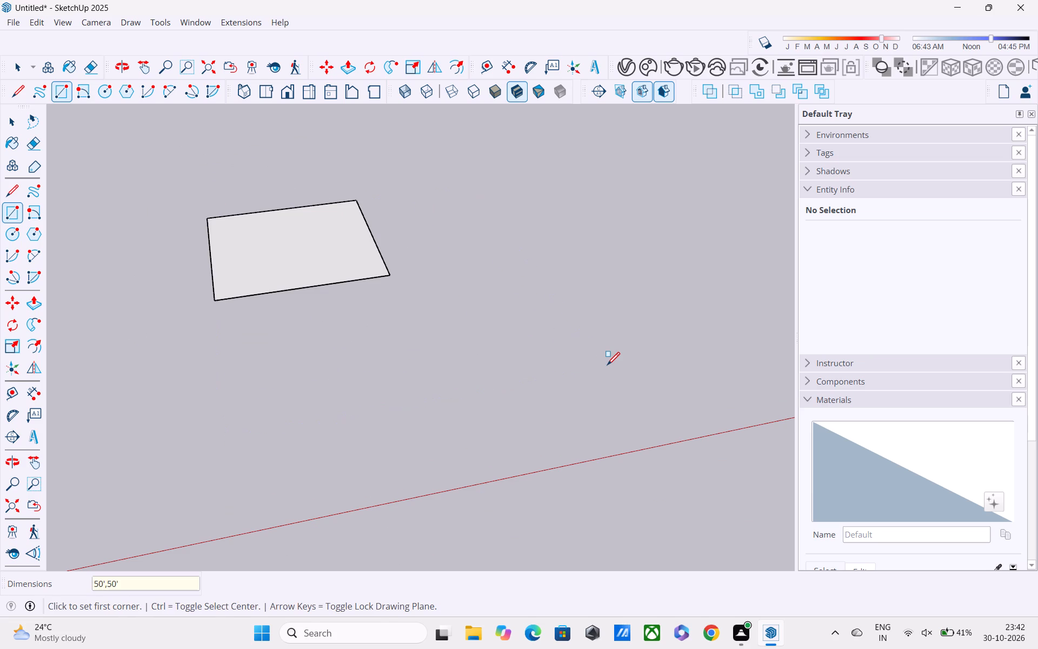
Add a Tape Measure guide 4' inside the square's left edge and a second guide 9" further in.
scroll(607, 366, "up", 4)
middle_click_drag(461, 293, 594, 425, "shift")
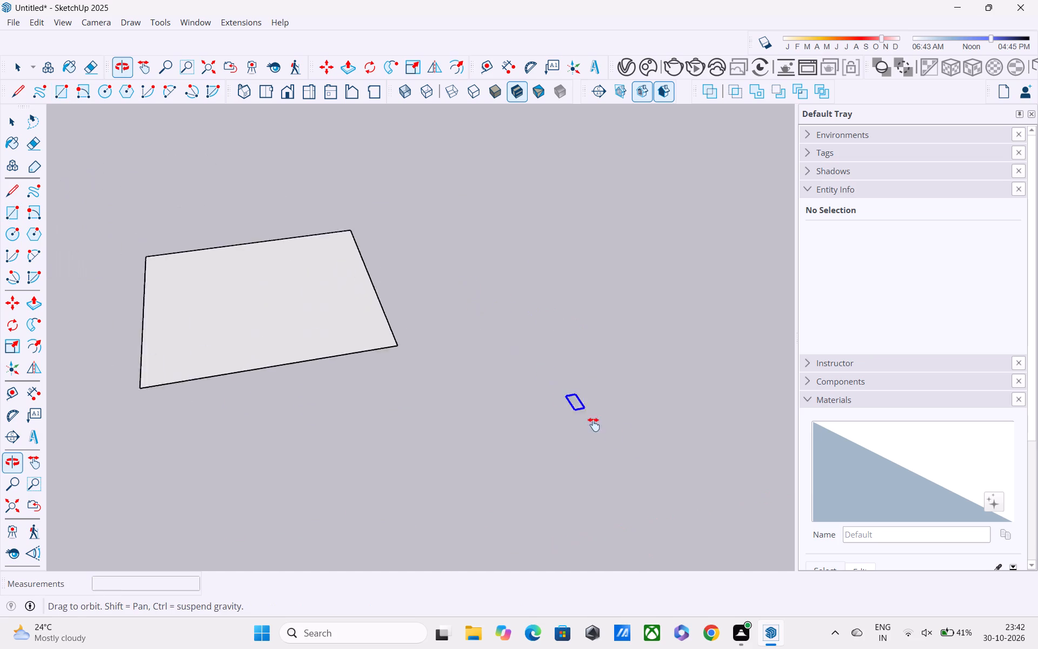
middle_click_drag(594, 425, 635, 449, "shift")
scroll(417, 399, "up", 3)
middle_click_drag(408, 394, 600, 356)
scroll(600, 351, "up", 5)
middle_click_drag(584, 335, 583, 402)
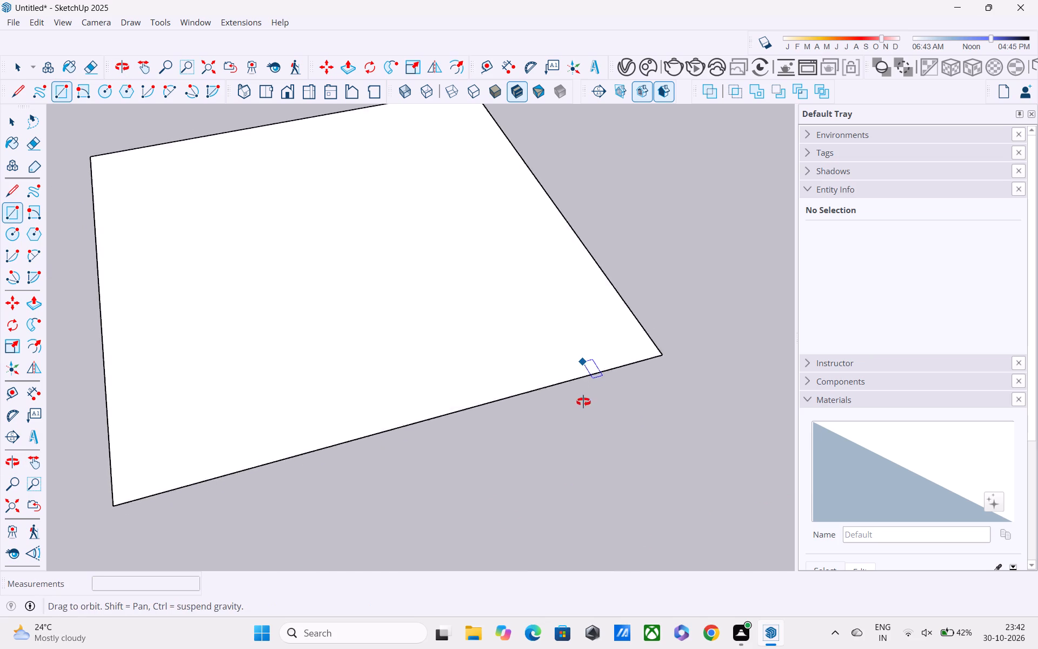
middle_click_drag(583, 402, 583, 422)
key("t")
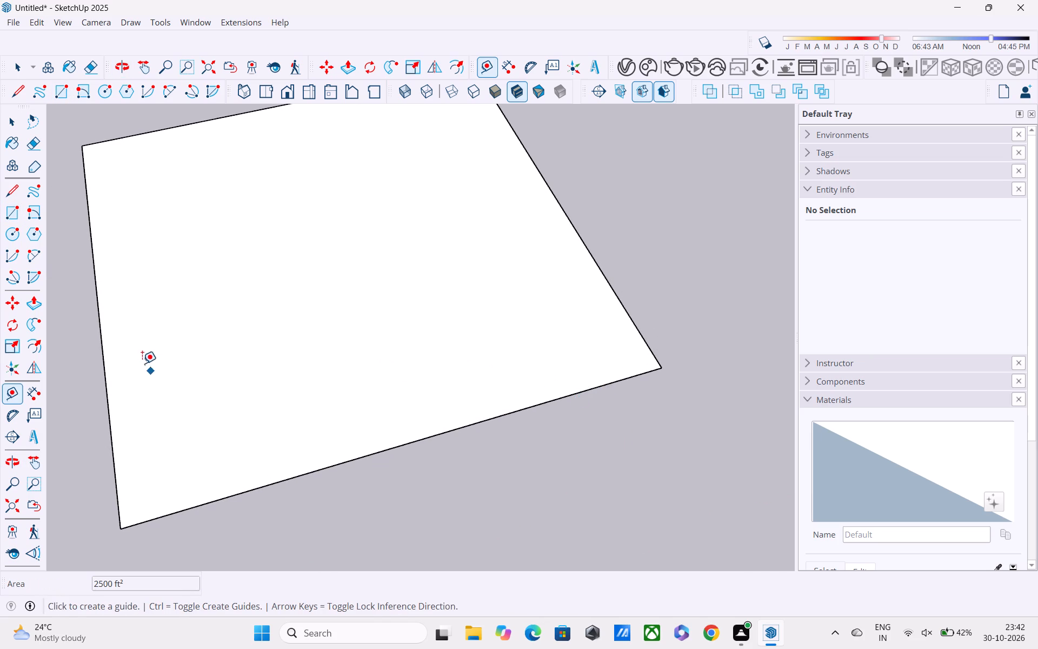
left_click(101, 330)
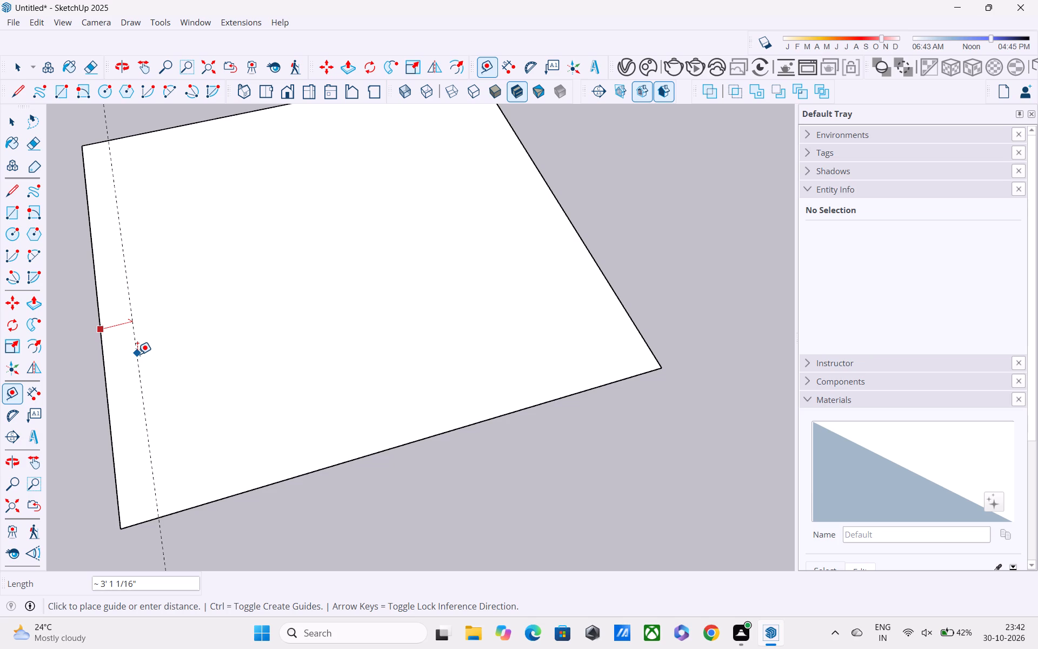
type("4'")
key("Return")
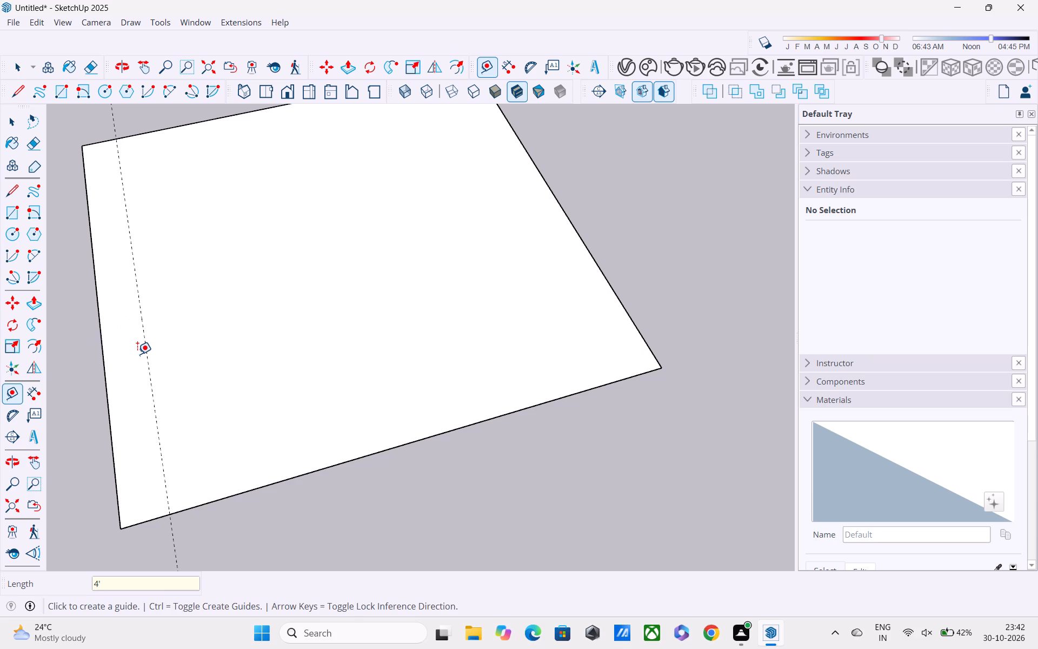
left_click(151, 377)
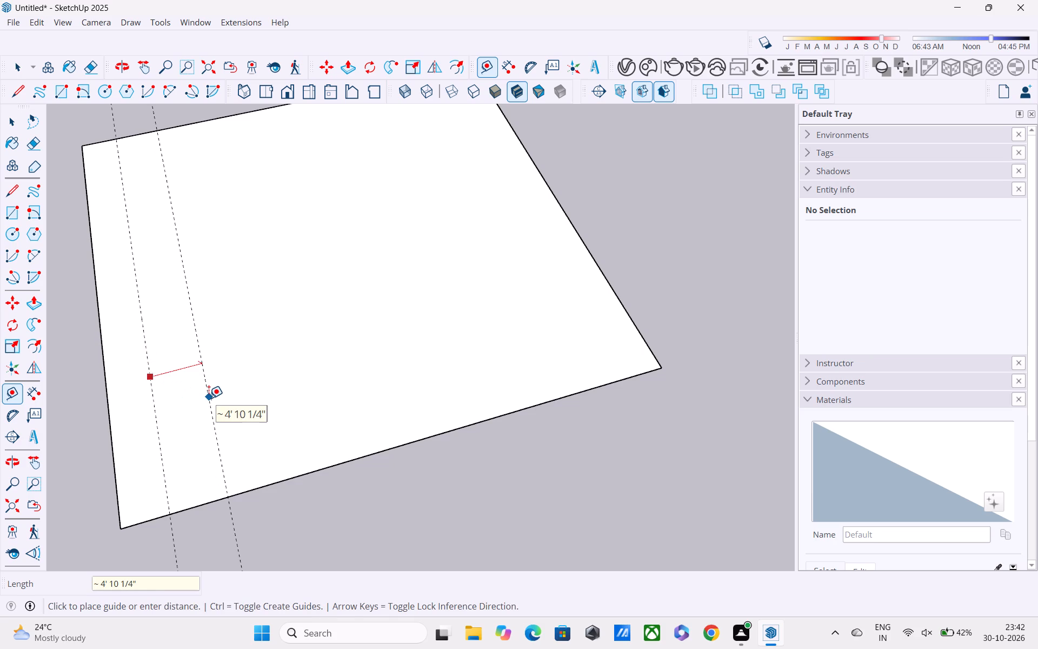
type("9\"")
key("Return")
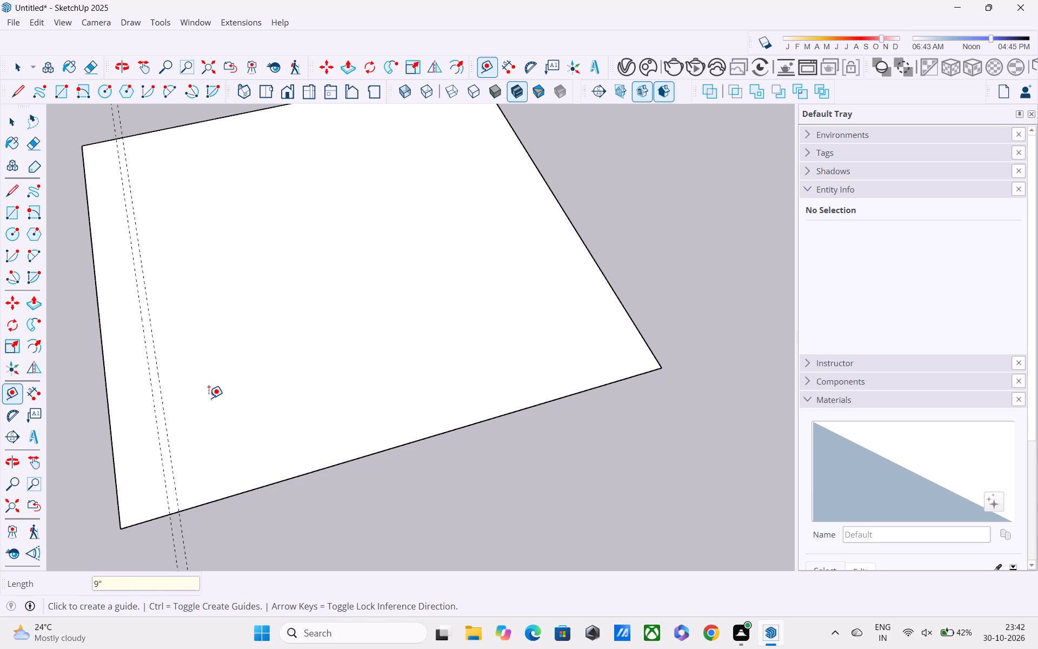
Add a parallel guide 20' inward from the inner left guide, and another 9" beyond it.
left_click(151, 342)
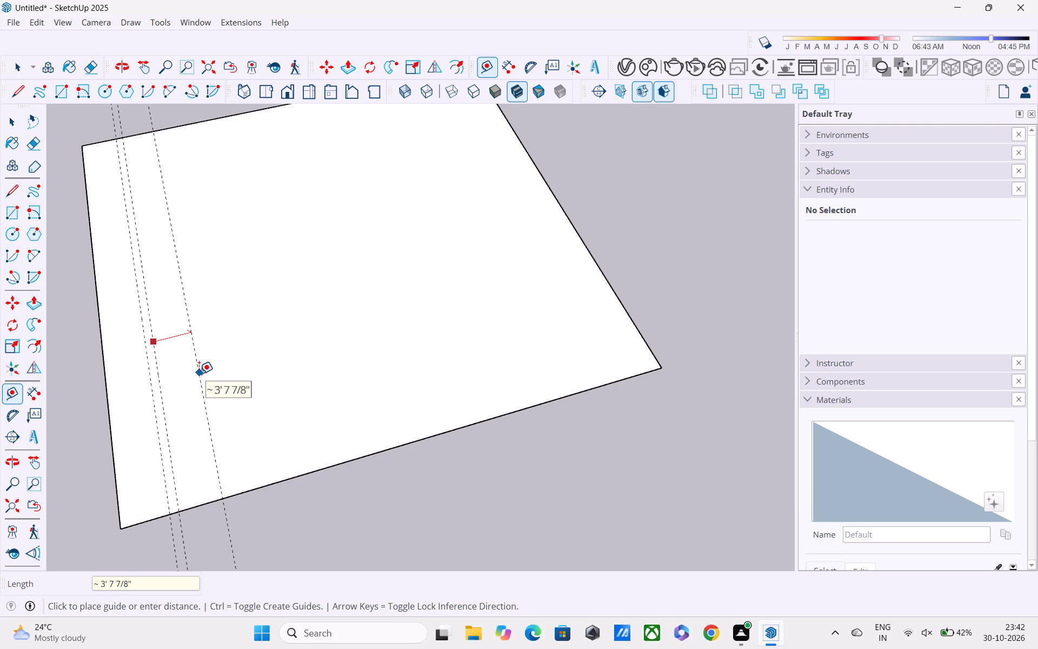
type("20'")
key("Return")
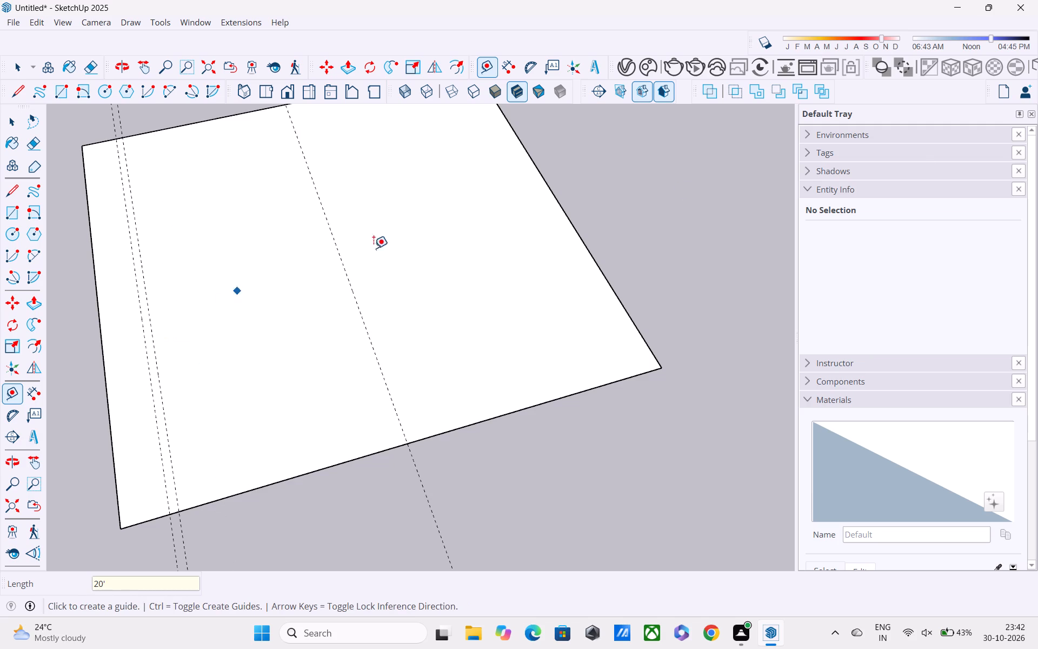
left_click(370, 342)
type("9\"")
key("Return")
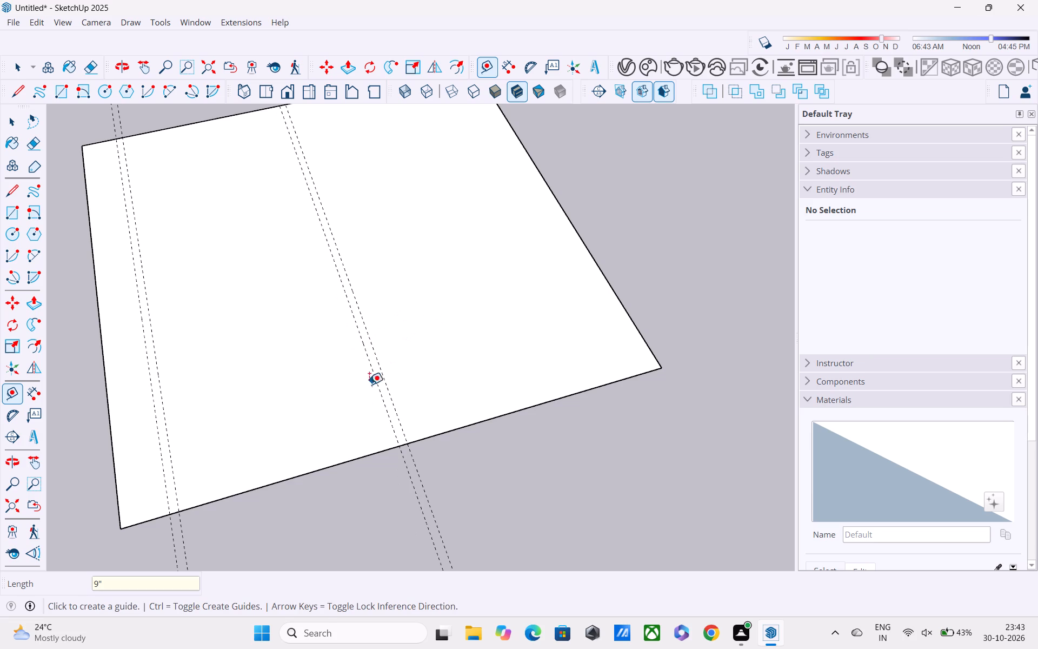
Add a parallel guide 20' from the middle guide pair toward the square's right edge.
left_click(377, 366)
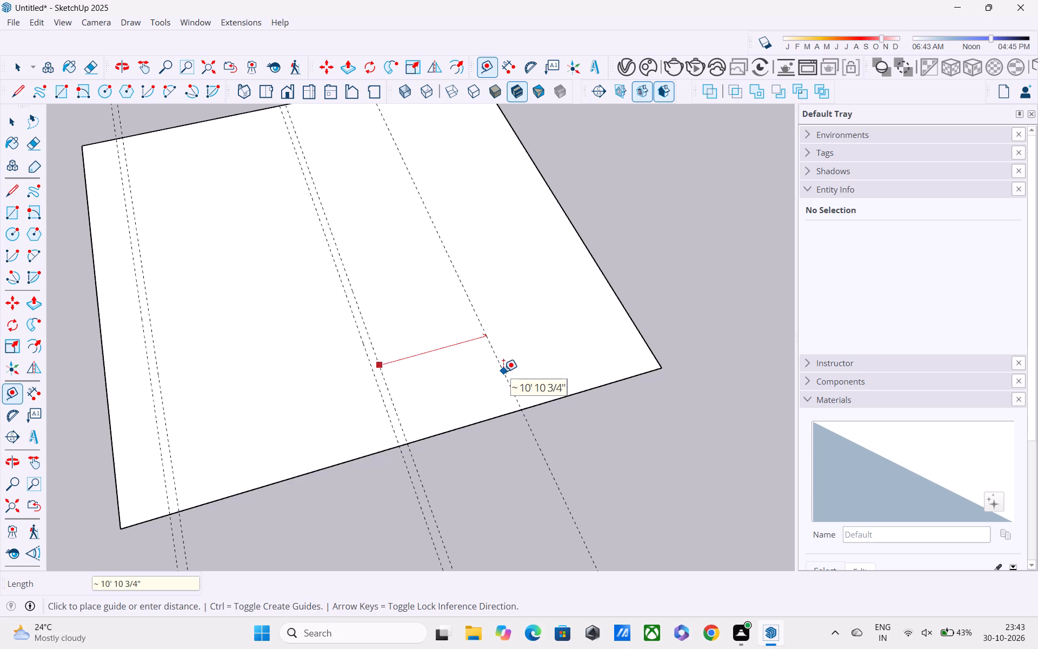
type("20'")
key("Return")
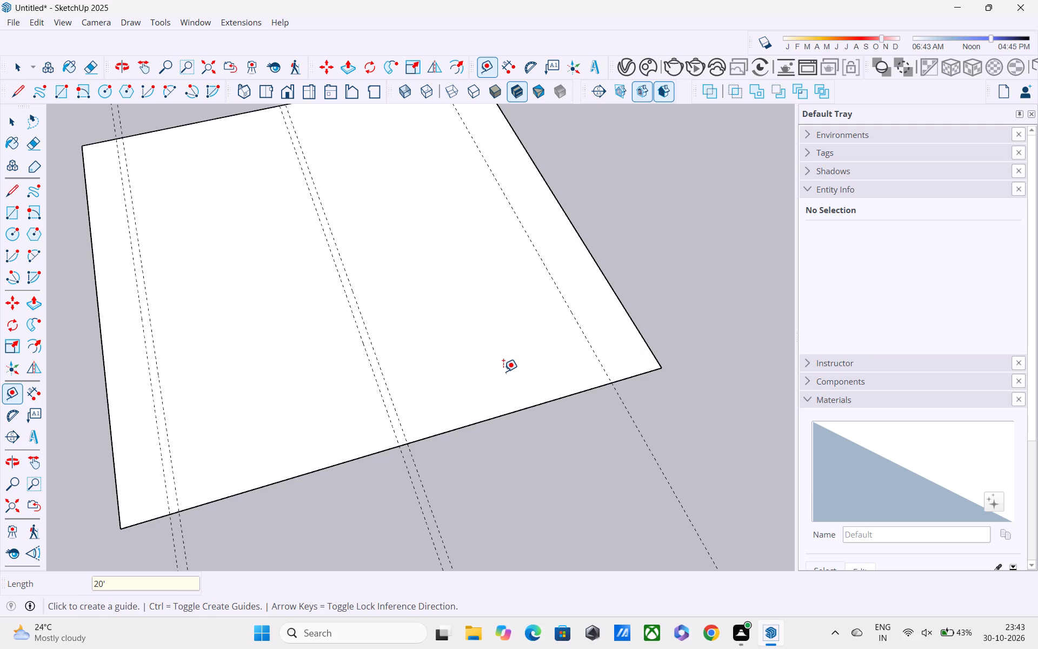
Add a guide 10' inside the square's front edge and a parallel guide 9" behind it.
left_click(504, 414)
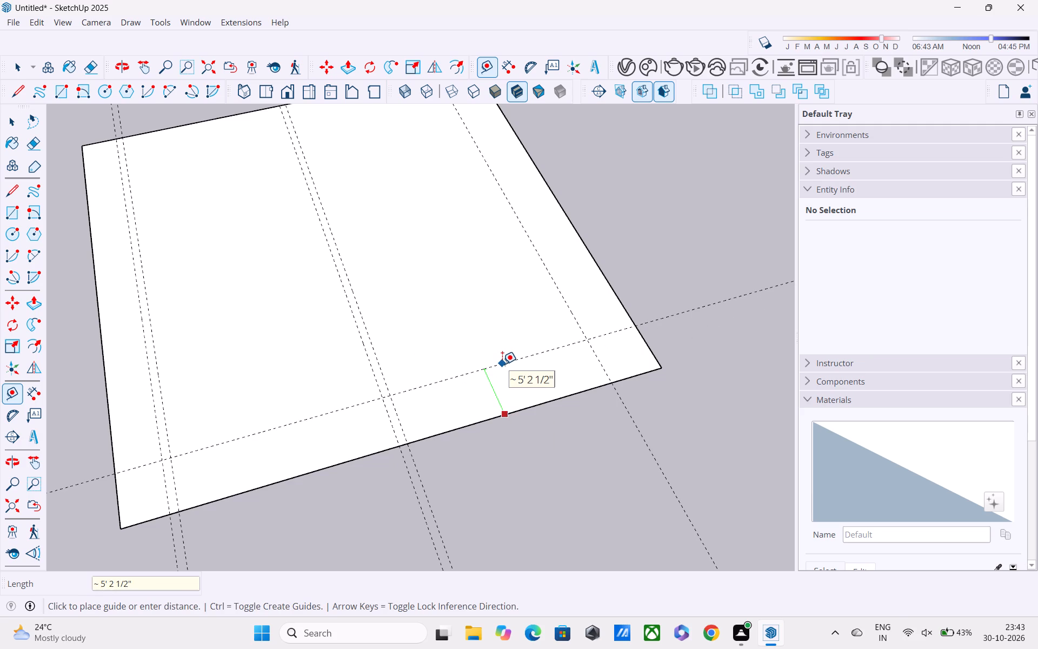
type("10'")
key("Return")
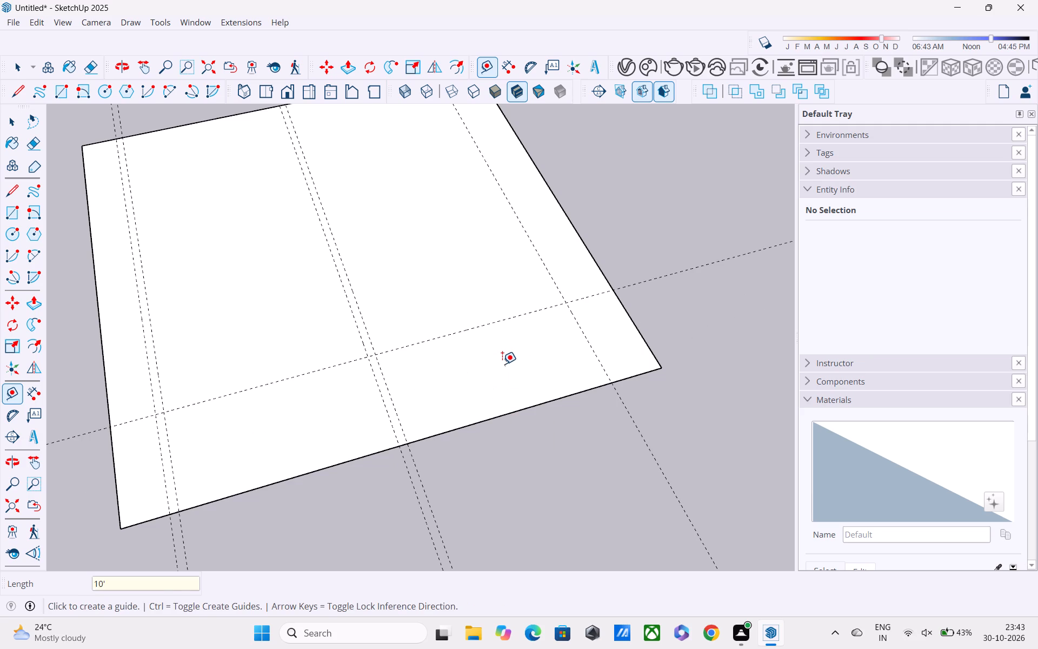
left_click(501, 322)
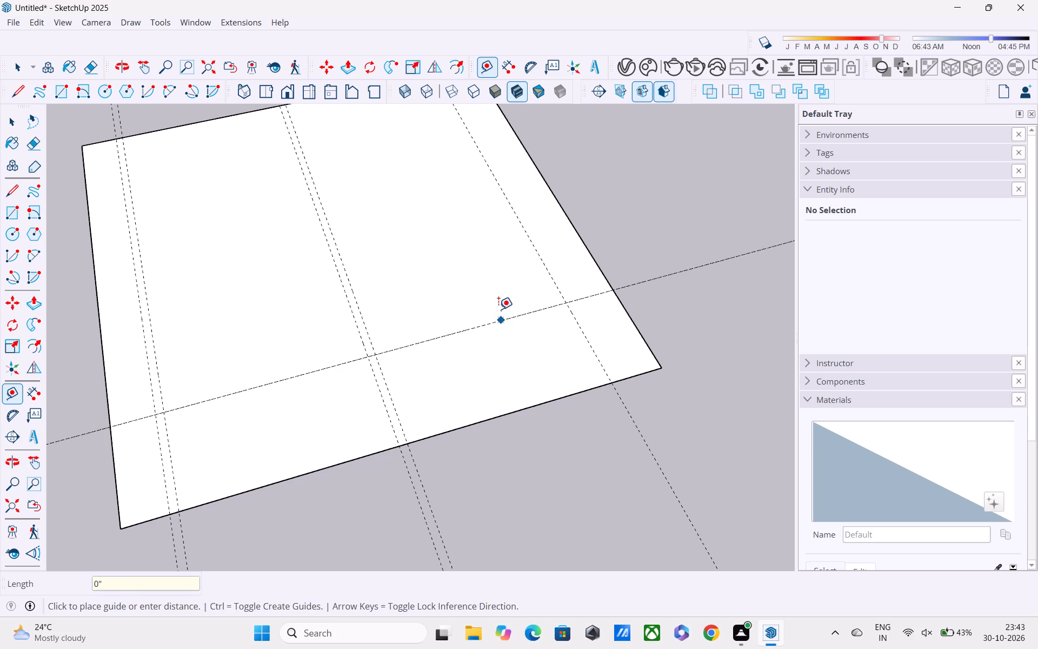
type("9\"")
key("Return")
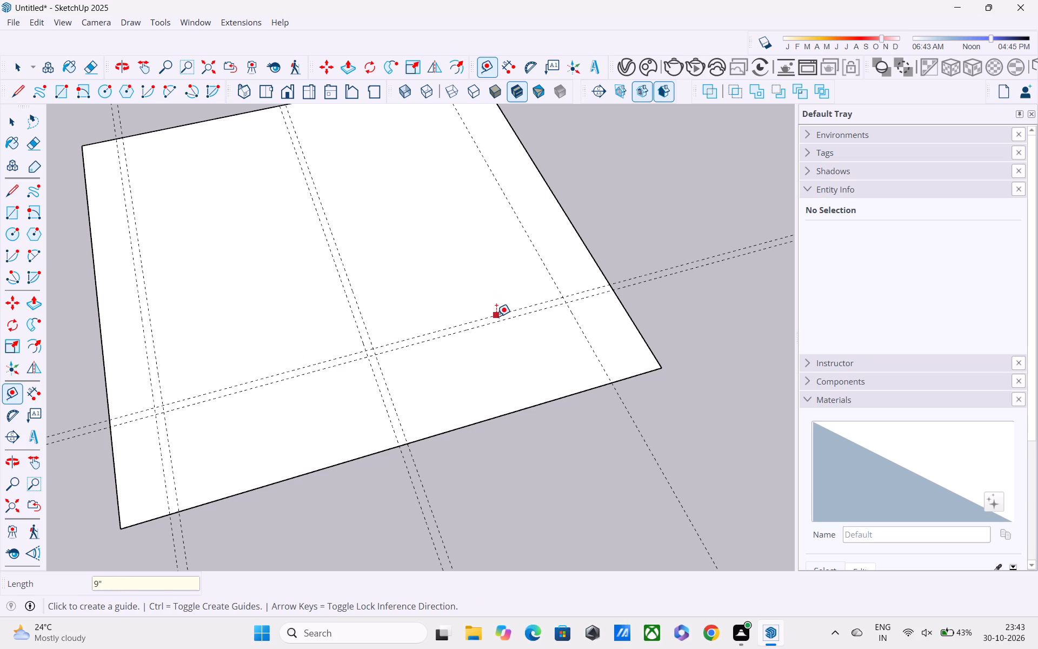
Add a parallel guide 15' behind the front guide pair, and another 9" beyond it.
left_click(496, 317)
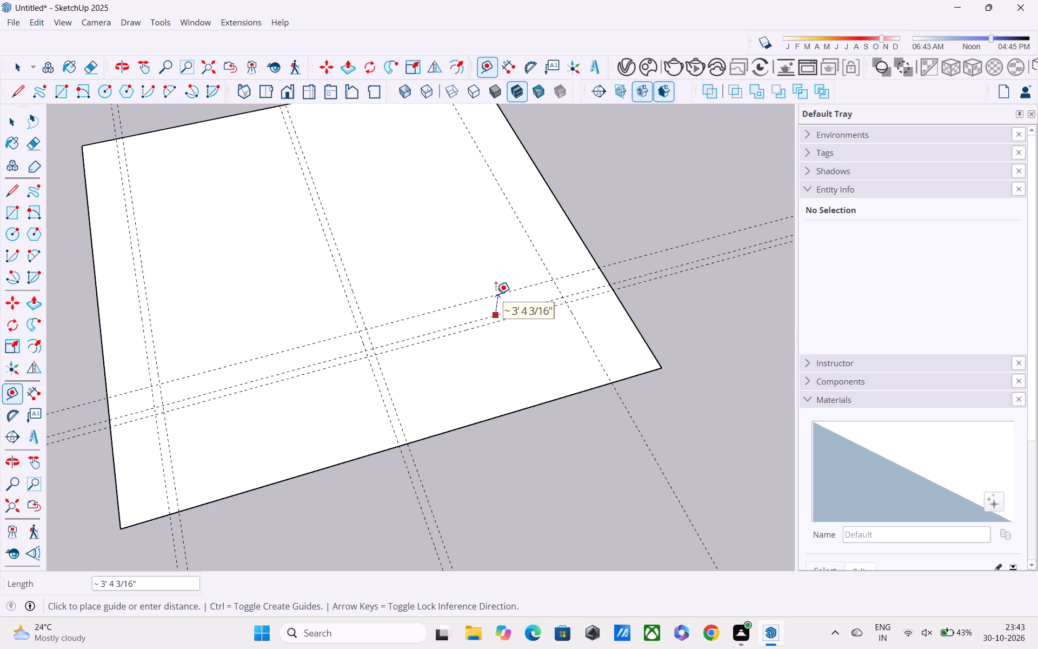
type("15'")
key("Return")
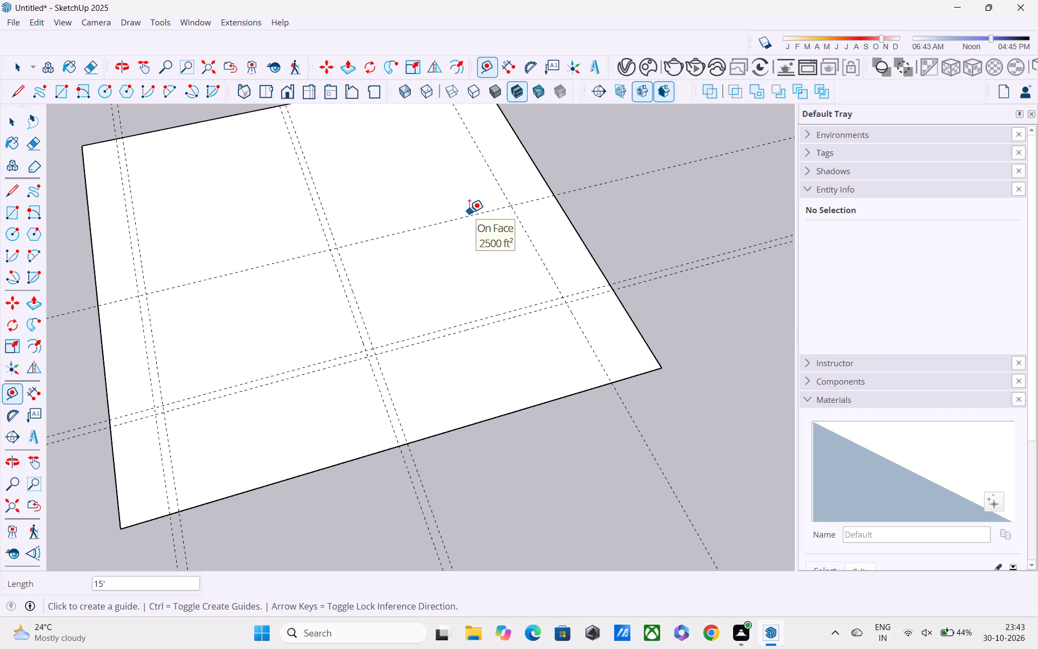
left_click(469, 215)
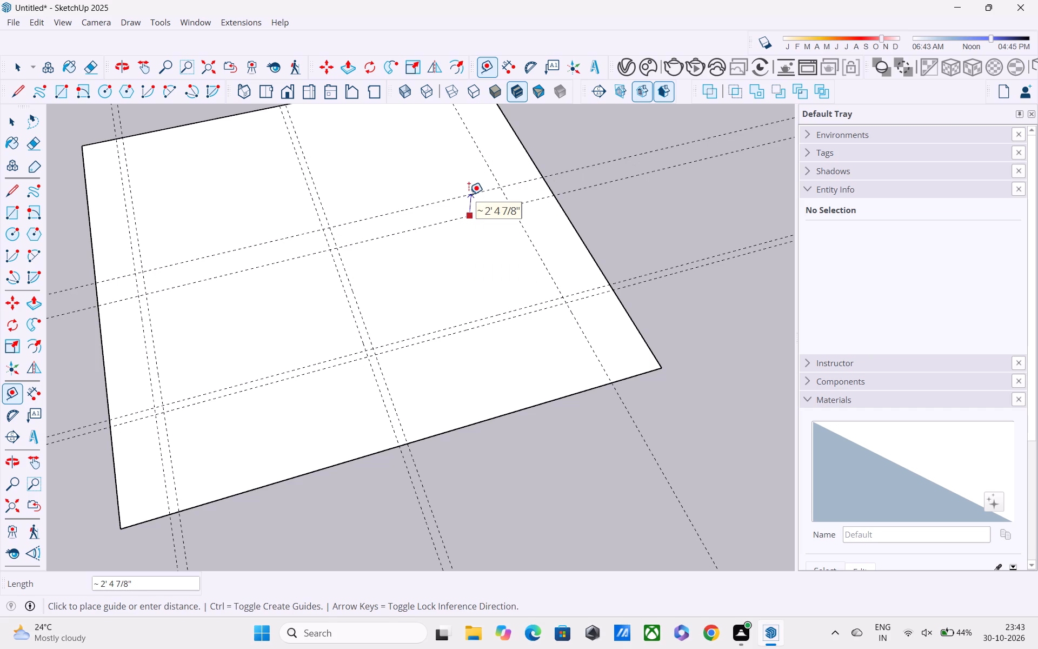
type("9\"")
key("Return")
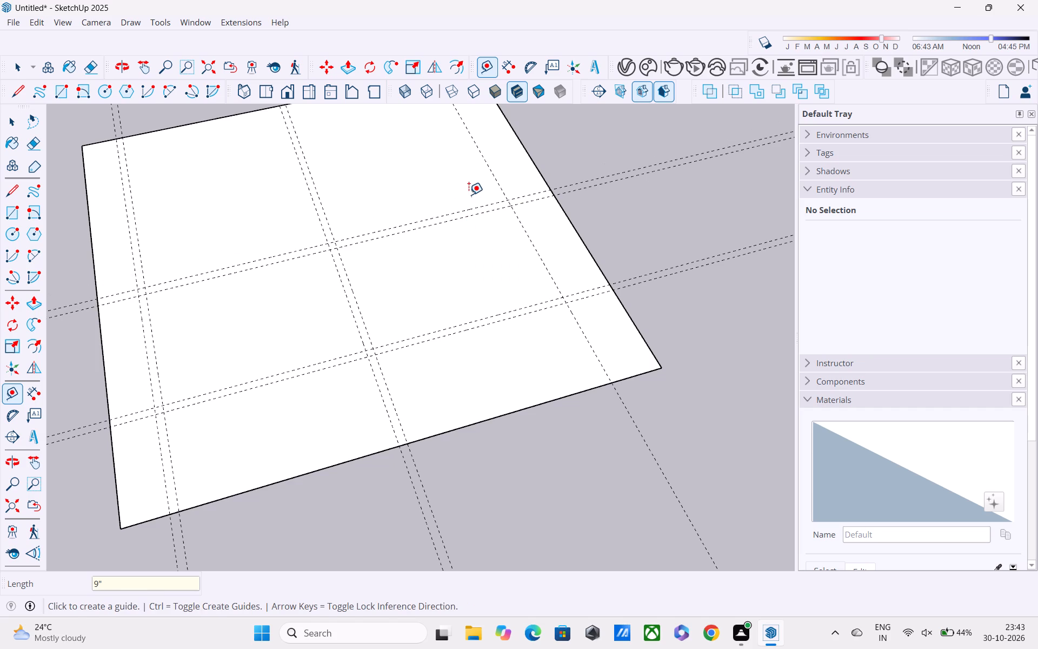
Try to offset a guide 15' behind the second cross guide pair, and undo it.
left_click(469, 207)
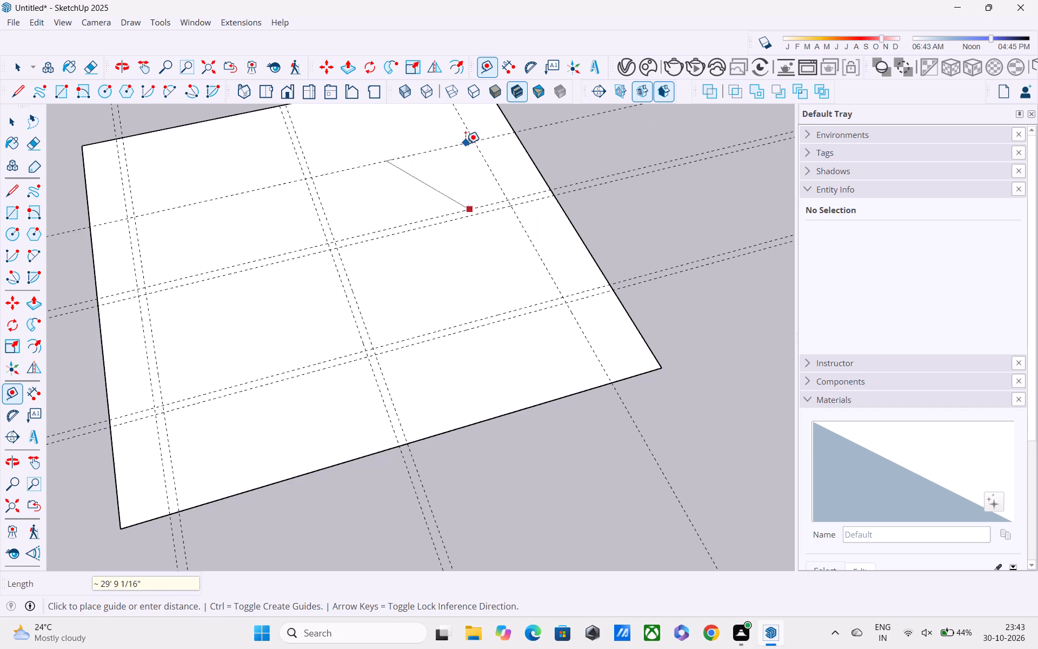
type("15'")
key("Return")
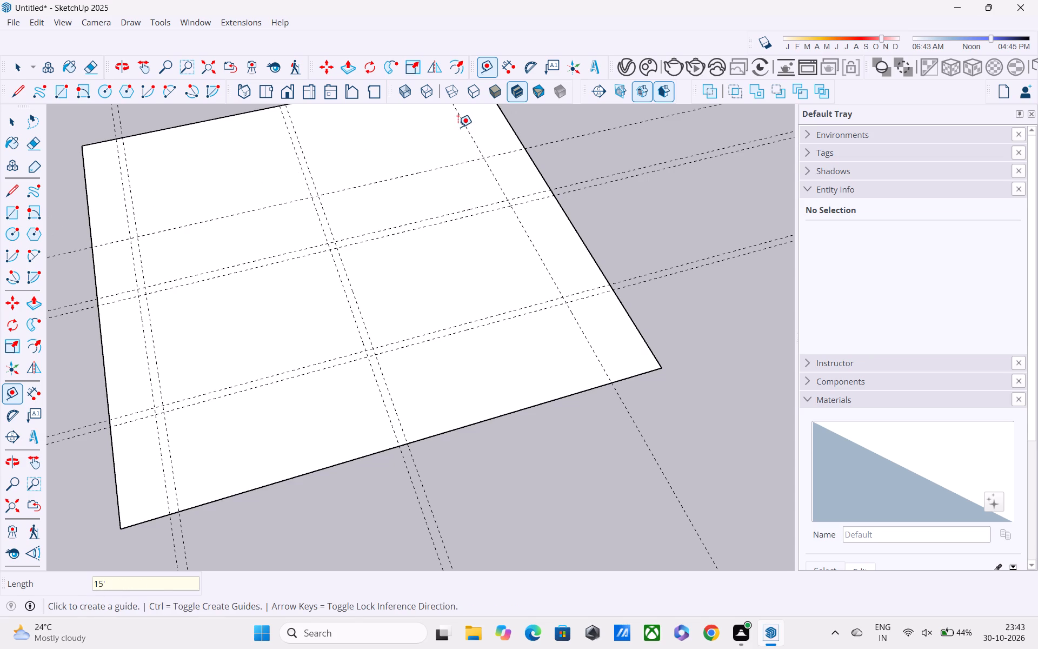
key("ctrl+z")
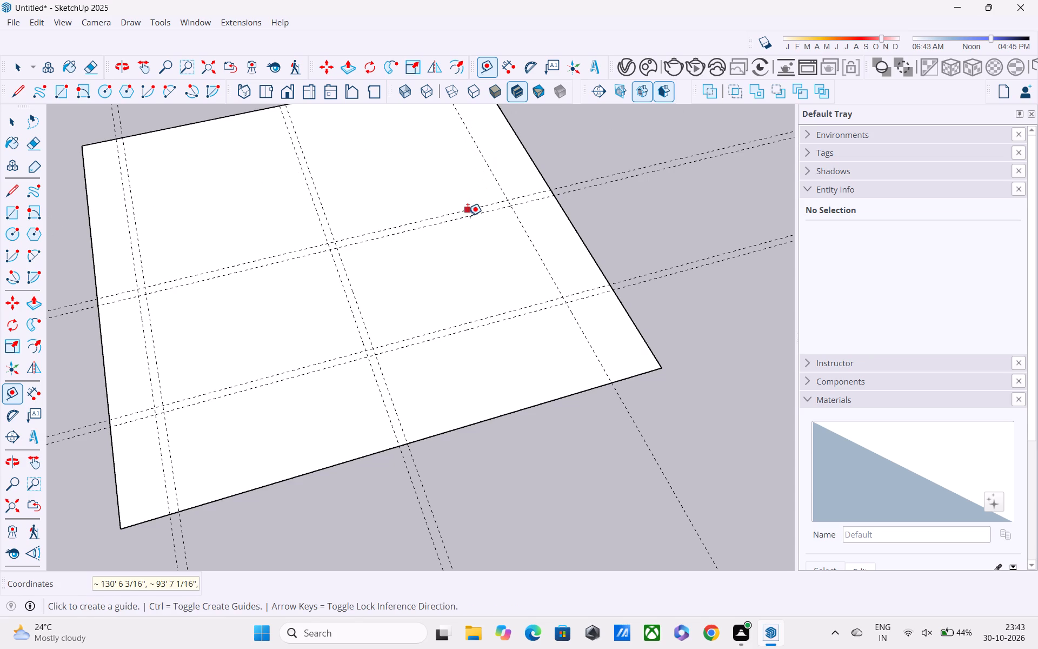
Add a guide 15' behind the second cross guide pair, measured along the green axis.
left_click(466, 210)
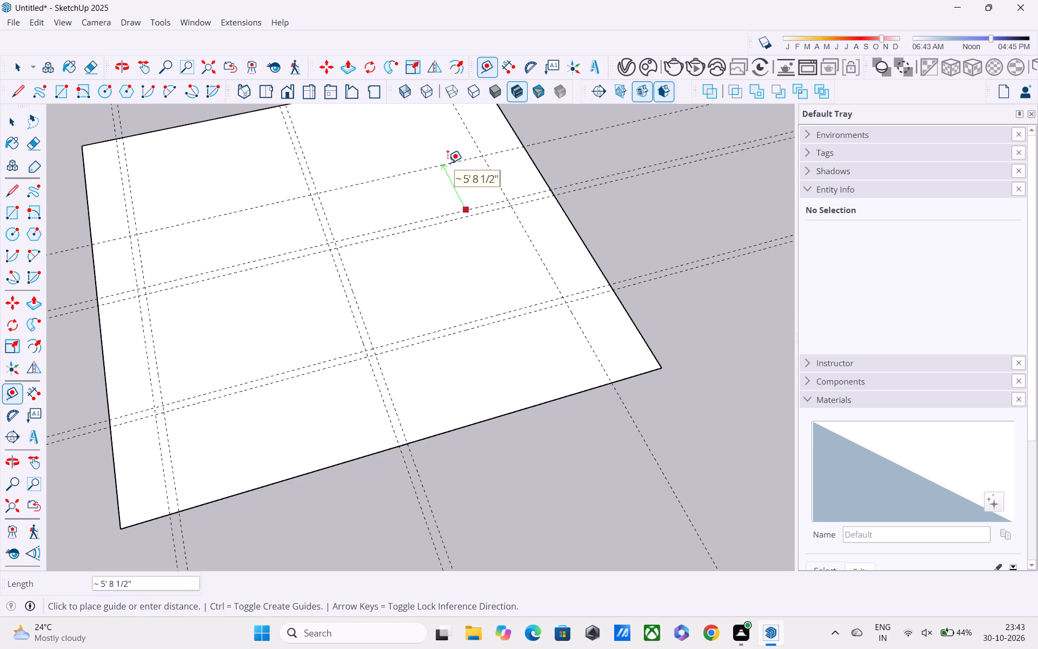
type("115'")
key("BackSpace")
key("BackSpace")
key("BackSpace")
type("5'")
key("Return")
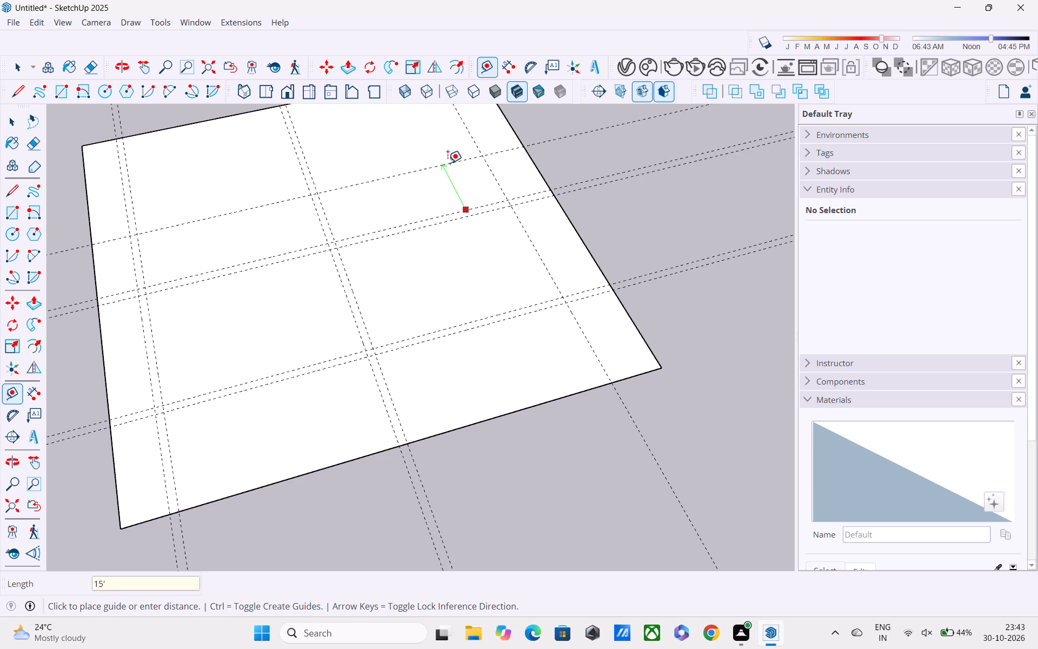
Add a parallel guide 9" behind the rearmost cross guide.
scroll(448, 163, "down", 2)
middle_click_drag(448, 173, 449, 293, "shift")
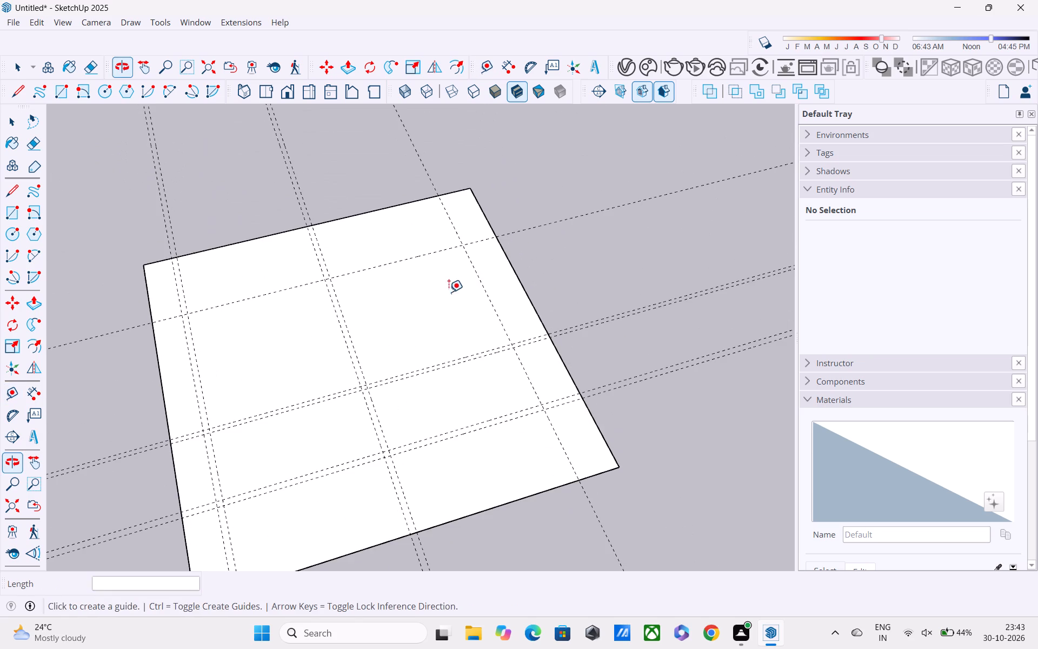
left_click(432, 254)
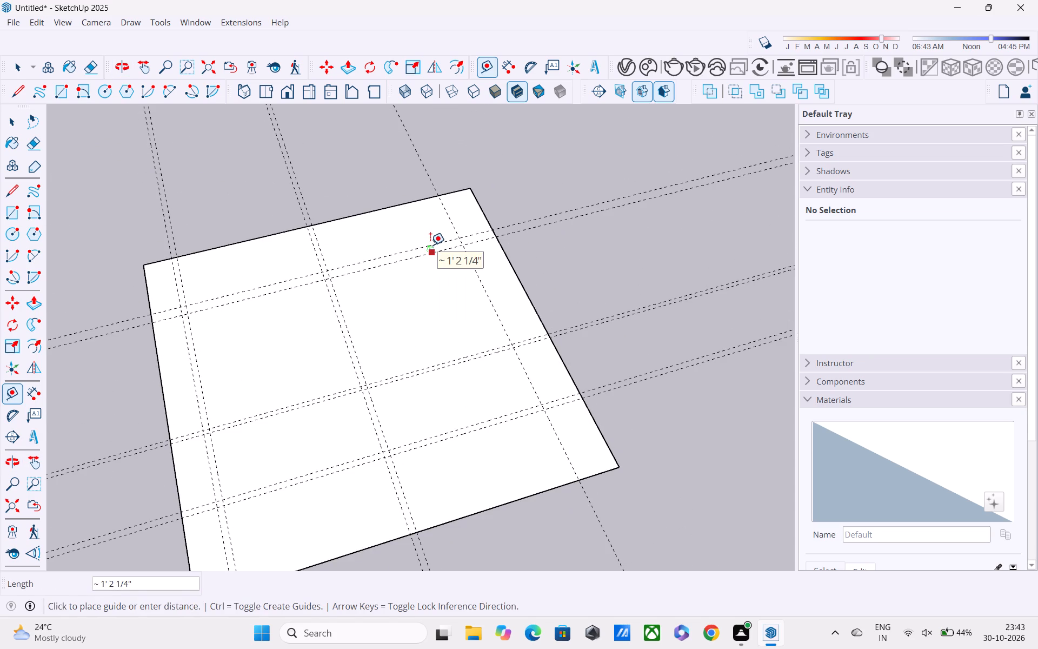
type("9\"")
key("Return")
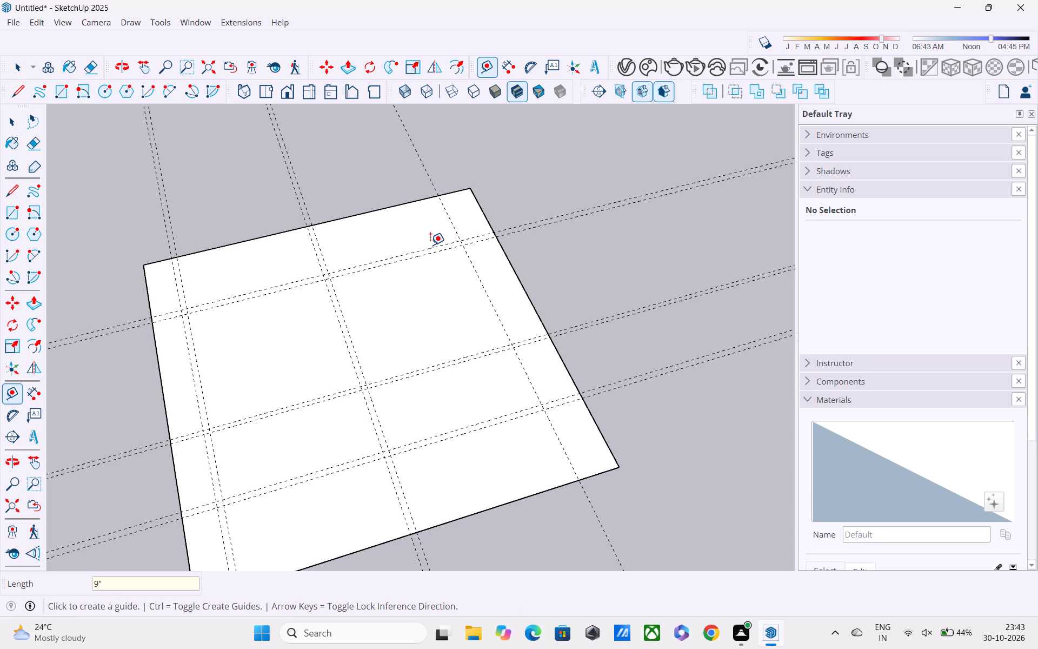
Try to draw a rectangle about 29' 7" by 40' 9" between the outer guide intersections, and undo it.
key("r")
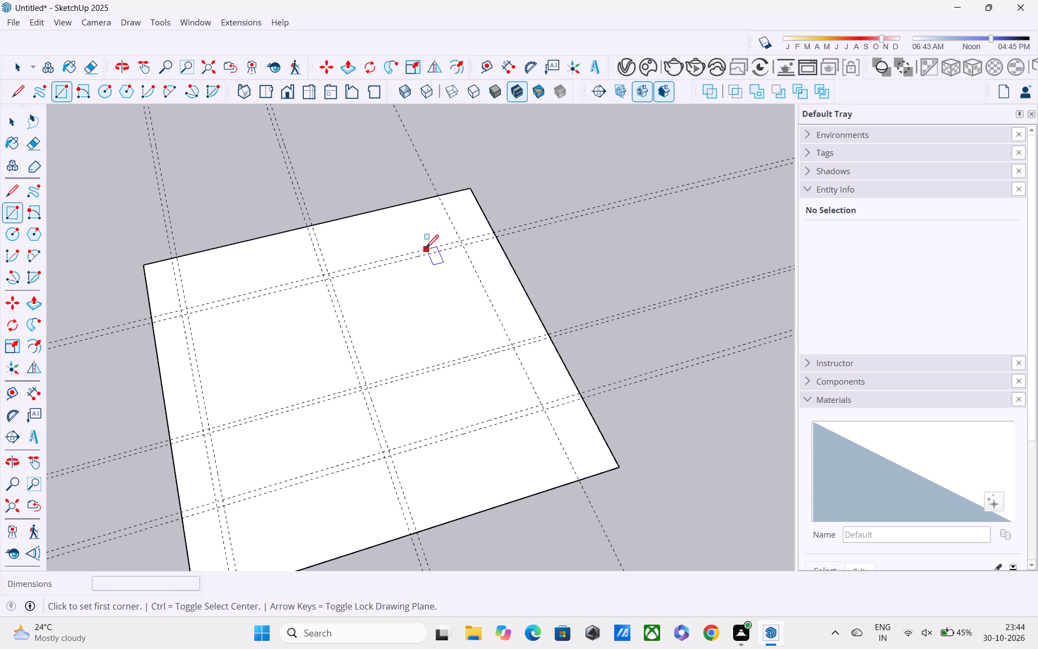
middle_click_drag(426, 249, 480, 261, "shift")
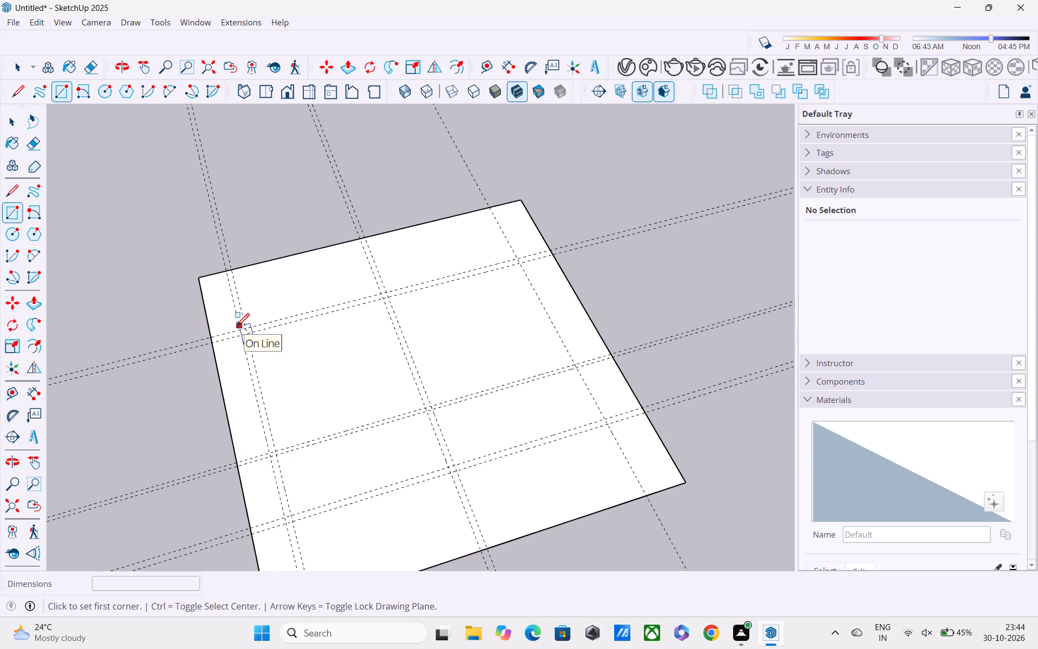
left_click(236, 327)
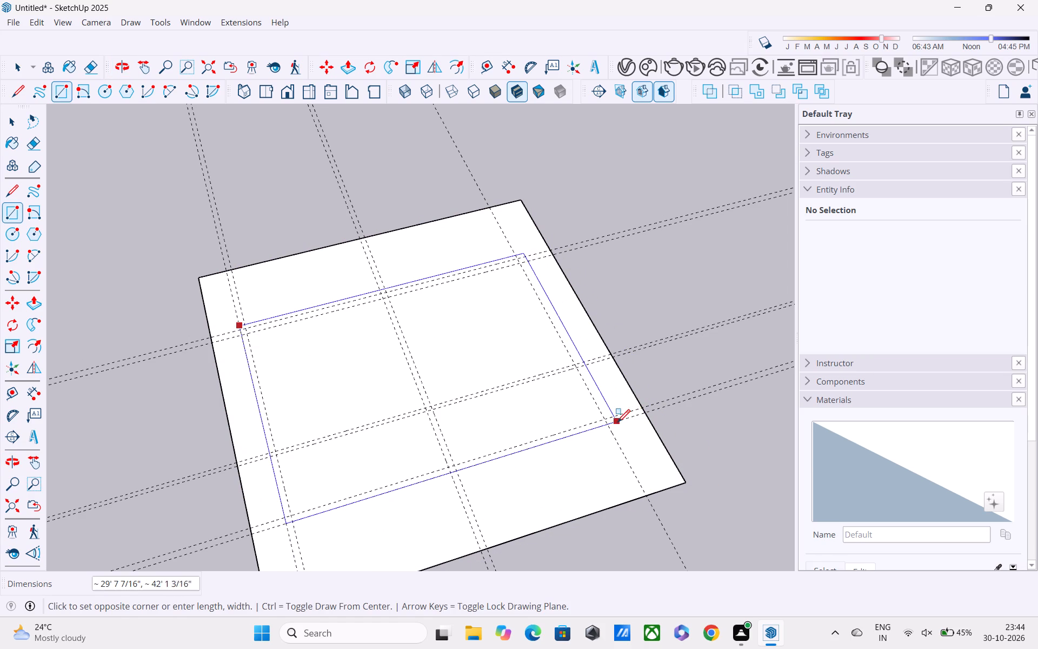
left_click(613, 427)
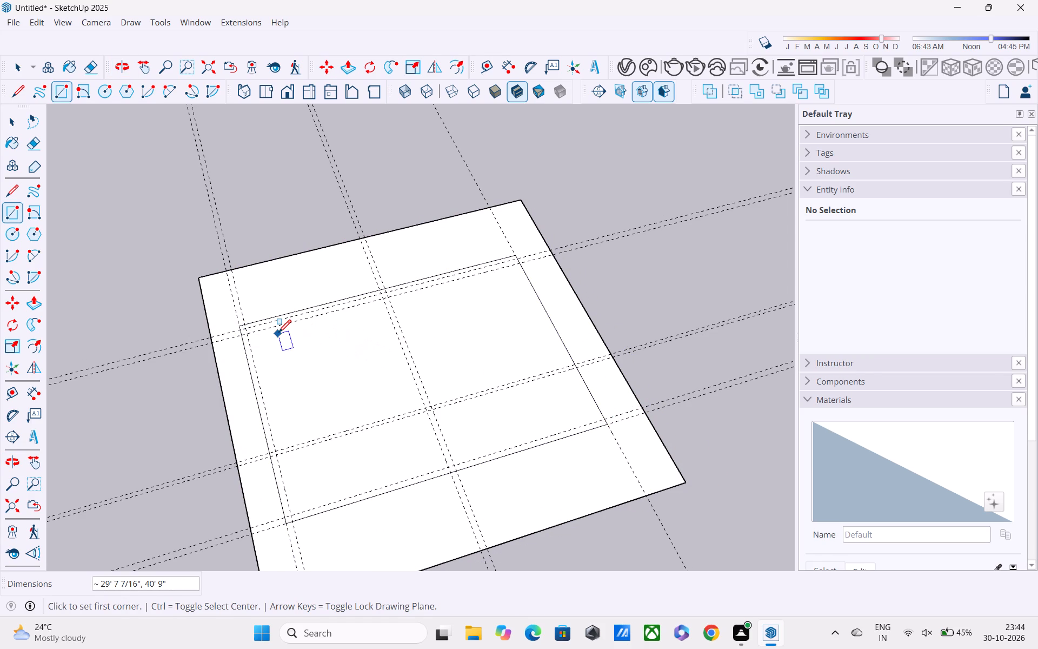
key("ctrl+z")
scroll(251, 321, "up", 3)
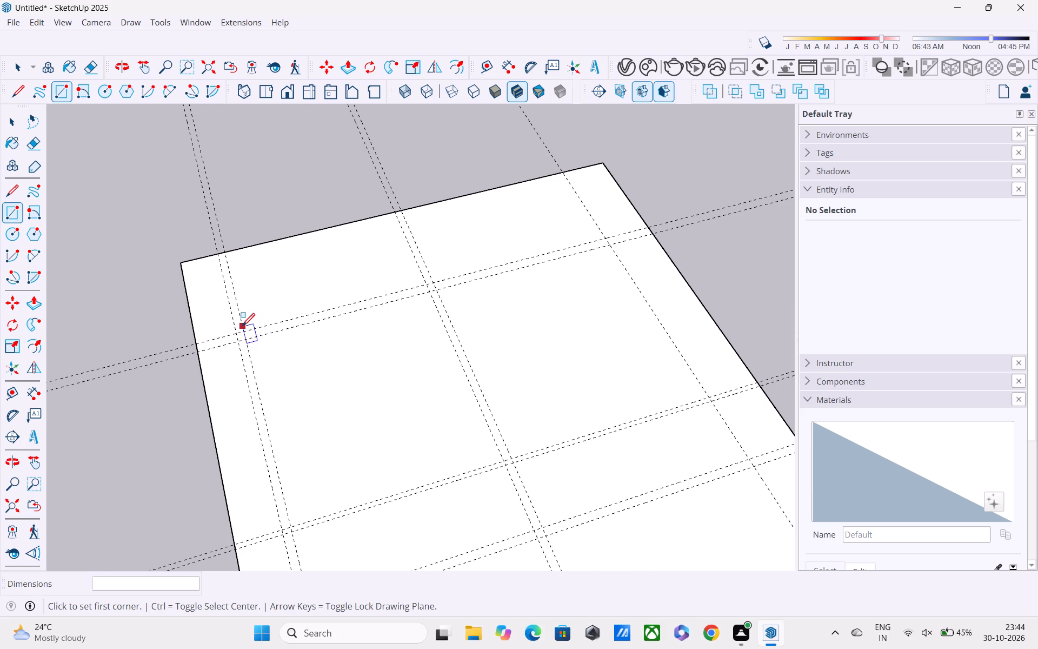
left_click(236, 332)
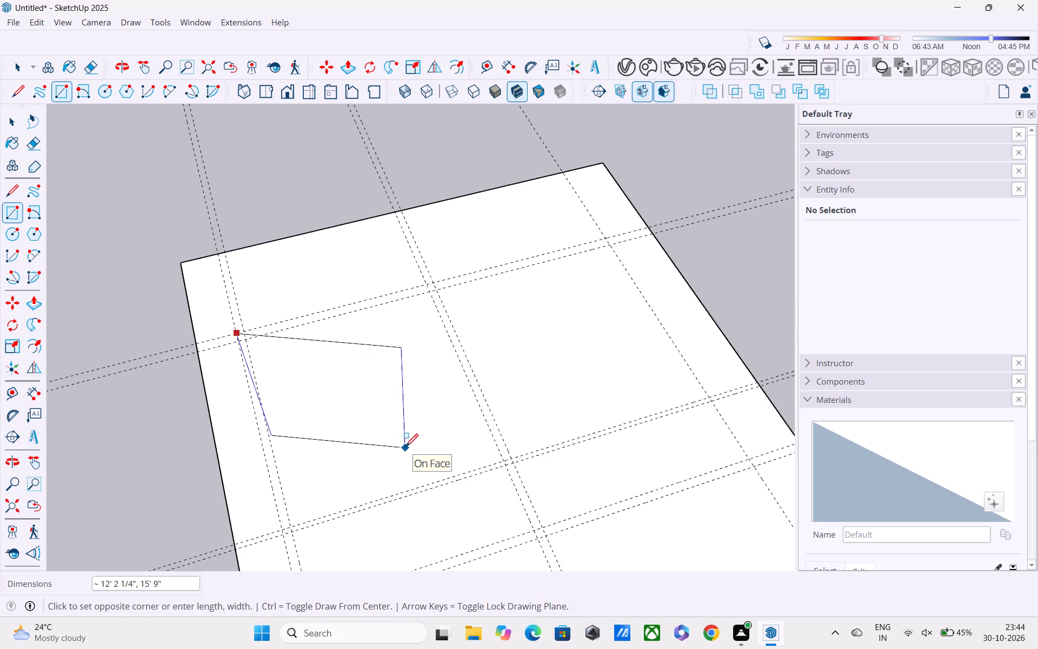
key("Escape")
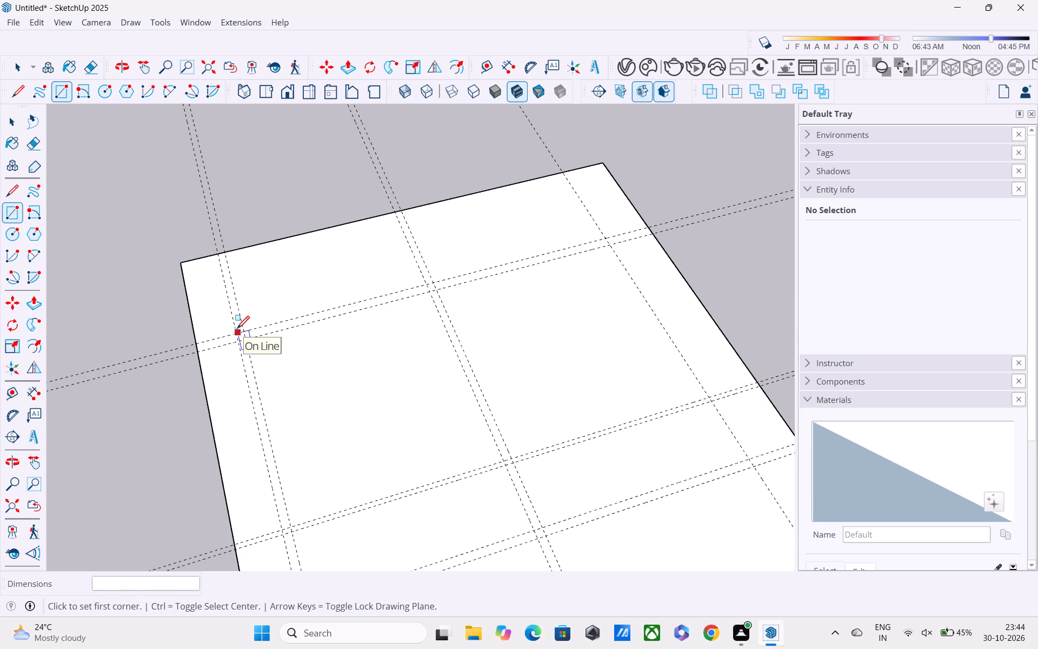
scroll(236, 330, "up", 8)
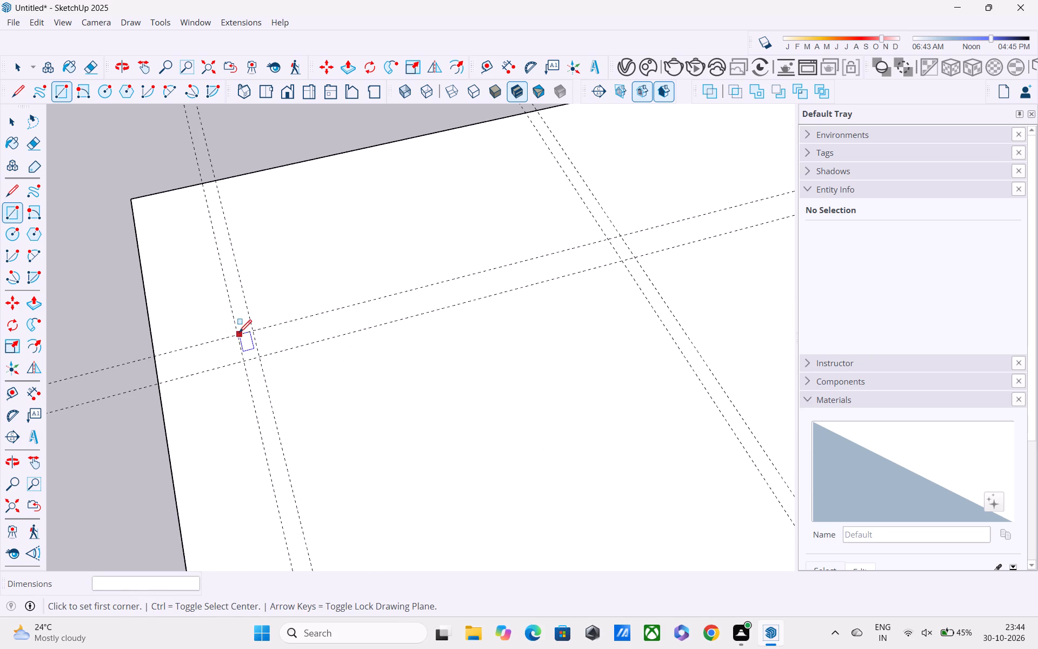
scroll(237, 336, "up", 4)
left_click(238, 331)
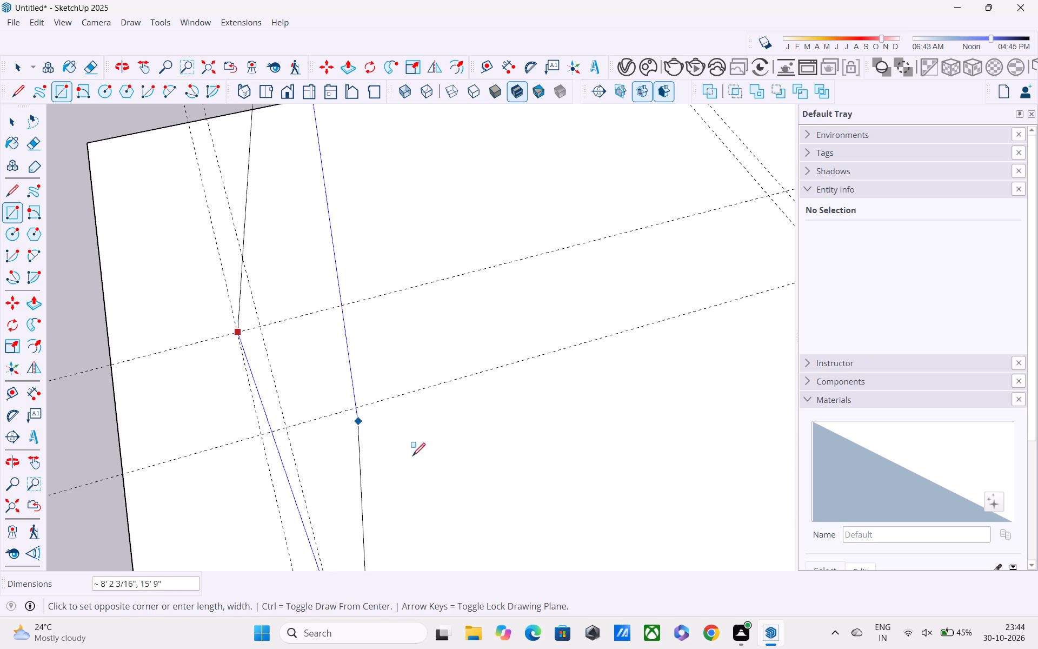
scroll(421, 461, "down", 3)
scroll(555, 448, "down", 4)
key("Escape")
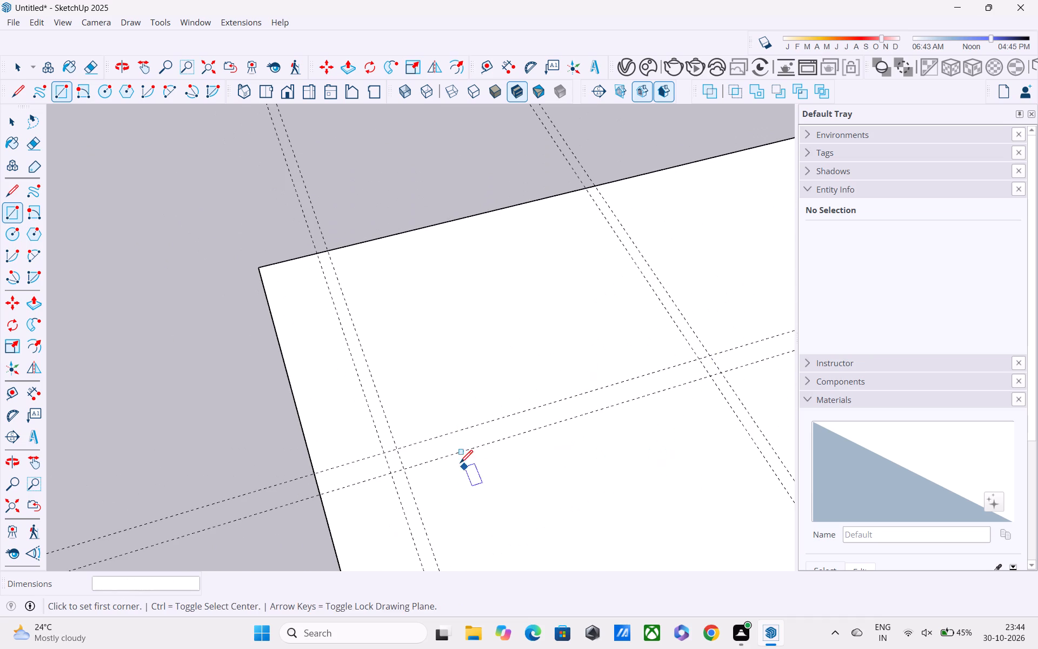
Undo the cross guides placed behind the front guide pair.
middle_click_drag(454, 445, 424, 258)
scroll(424, 262, "down", 10)
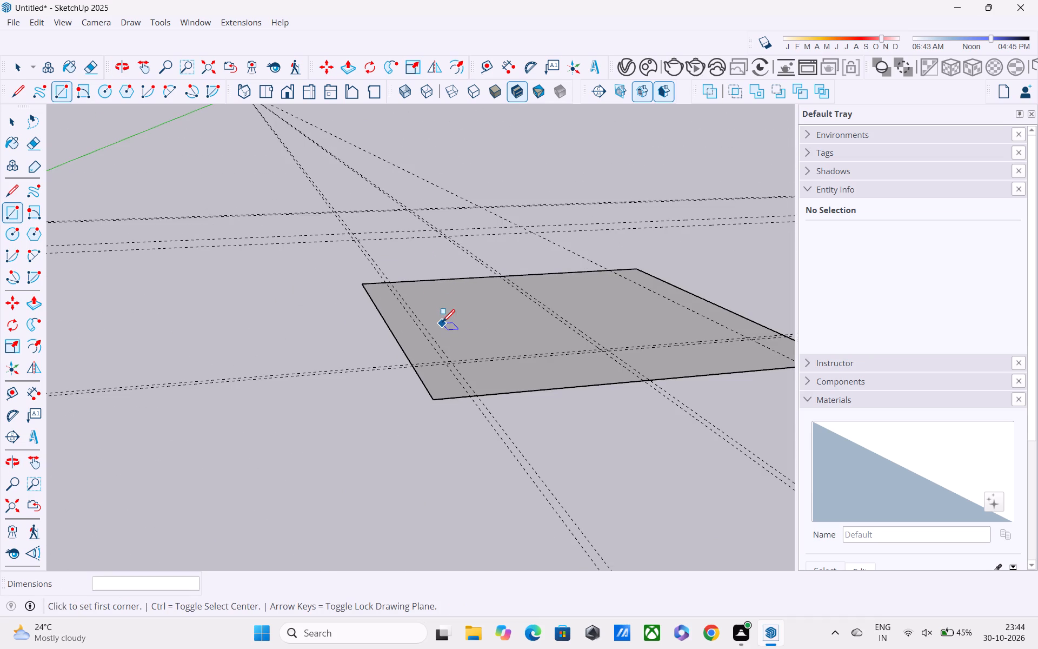
key("ctrl+z")
key("z")
key("ctrl+z")
type("zz")
middle_click_drag(443, 323, 545, 354)
key("ctrl+z")
key("ctrl+z")
Add a guide 15' behind the front guide pair and another parallel guide offset 9" from it.
middle_click_drag(545, 353, 455, 342)
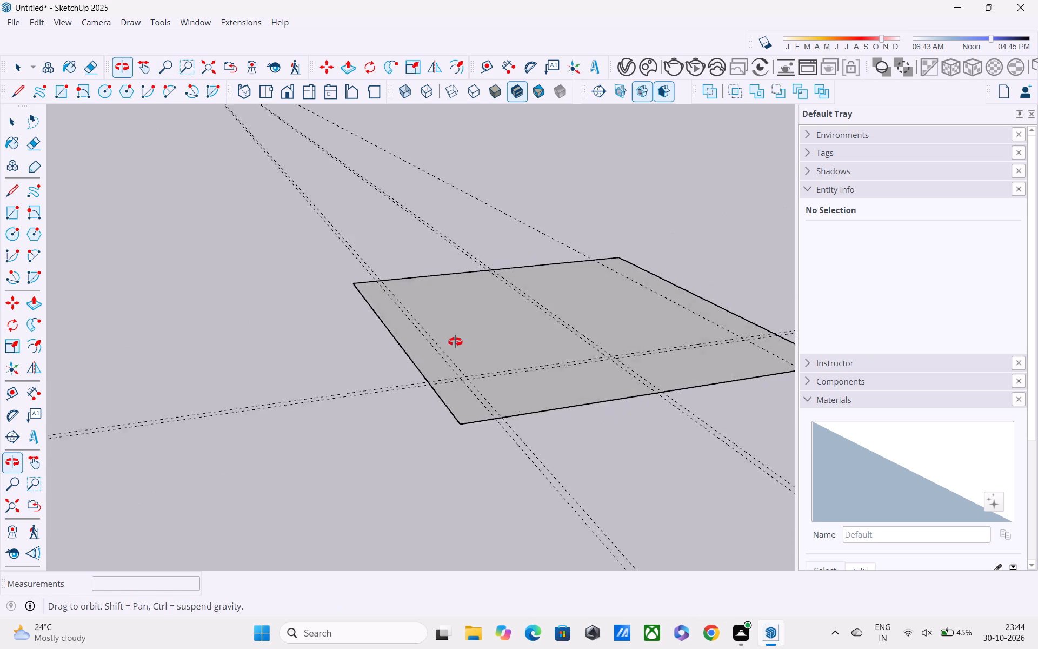
middle_click_drag(455, 342, 389, 315)
middle_click_drag(533, 354, 480, 423)
scroll(480, 424, "up", 1)
key("space")
key("t")
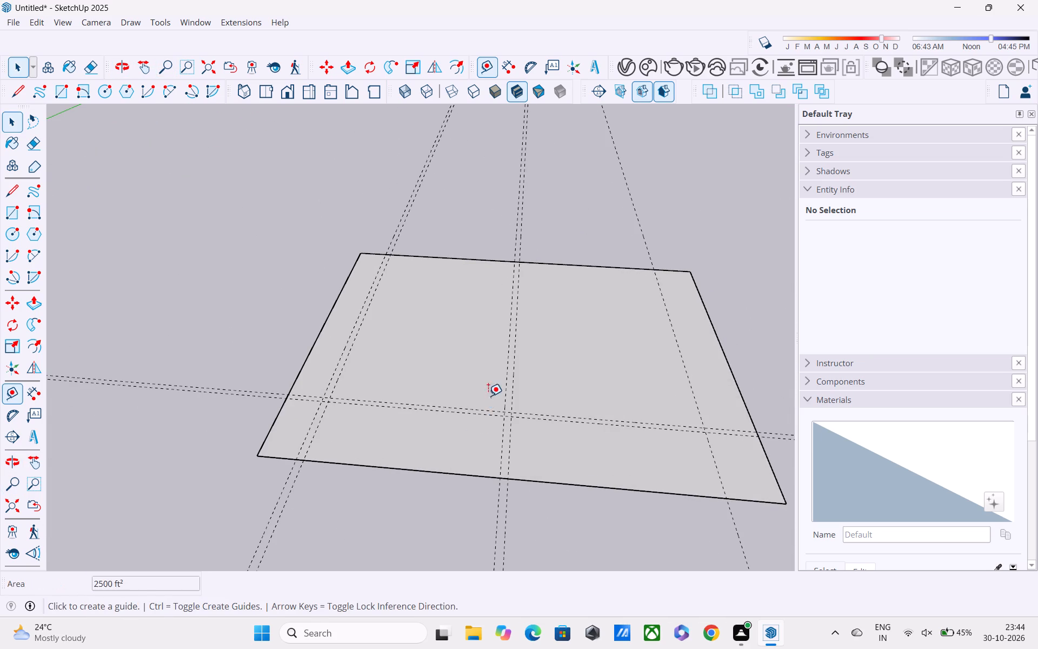
scroll(546, 415, "up", 1)
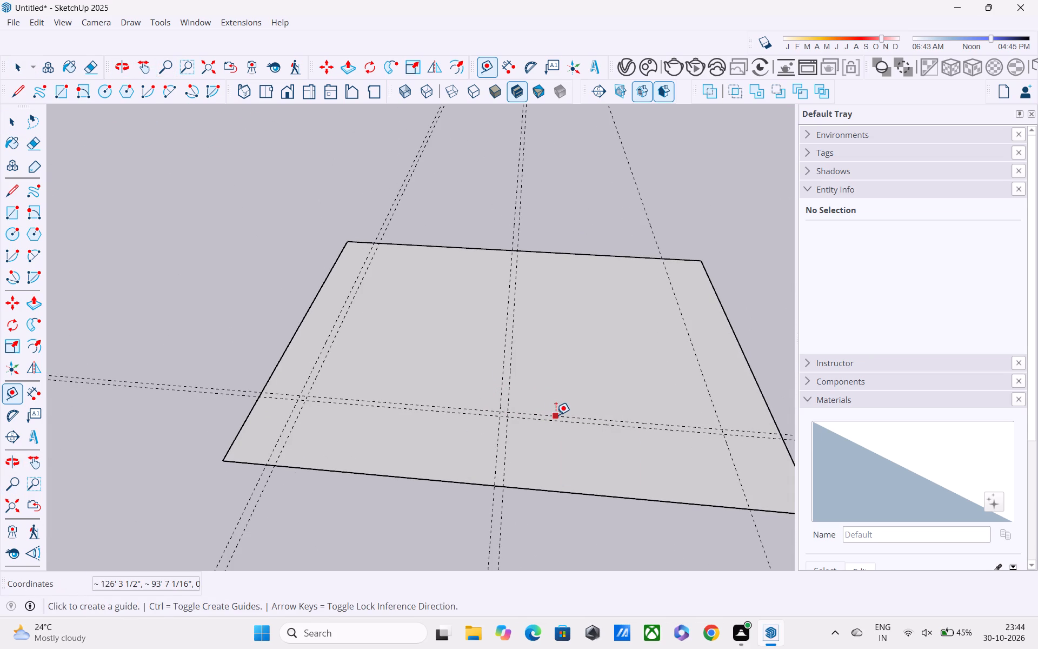
left_click(556, 415)
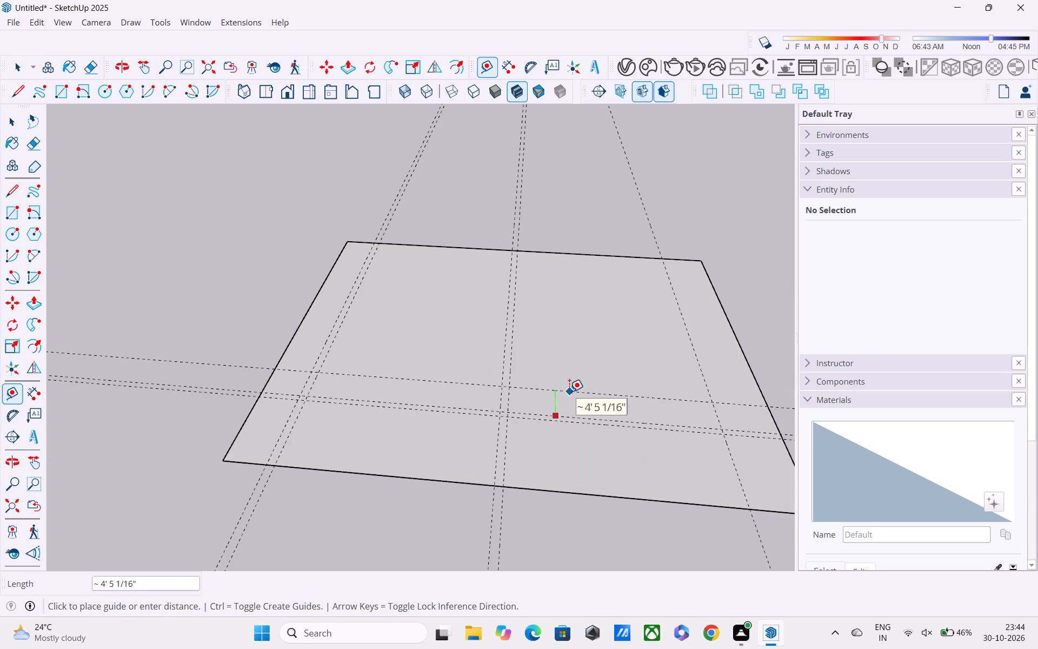
type("15'")
key("Return")
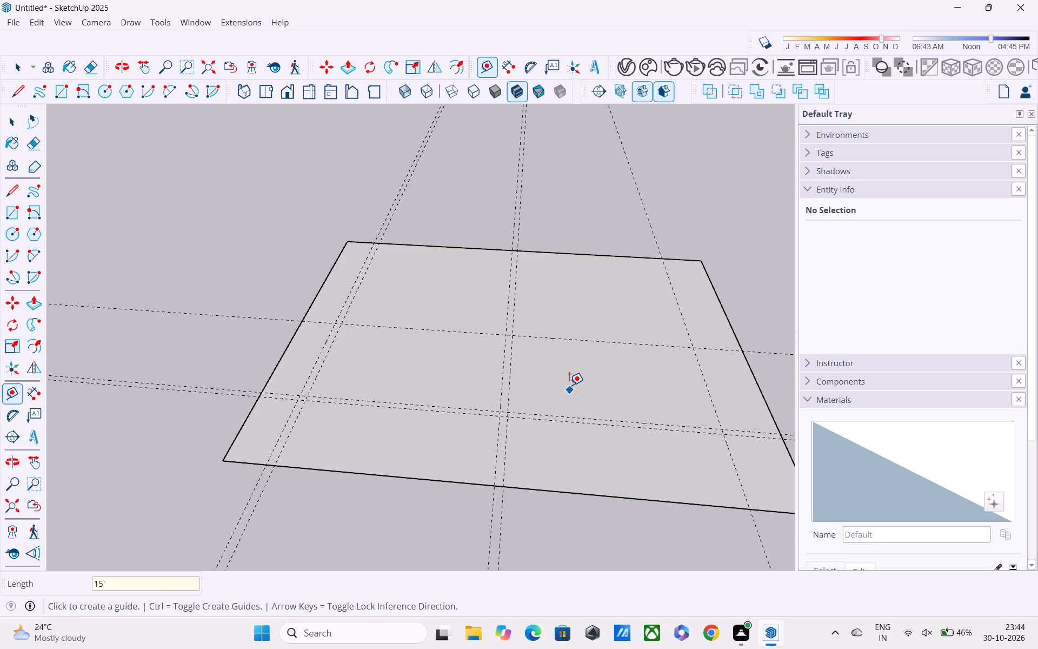
left_click(584, 343)
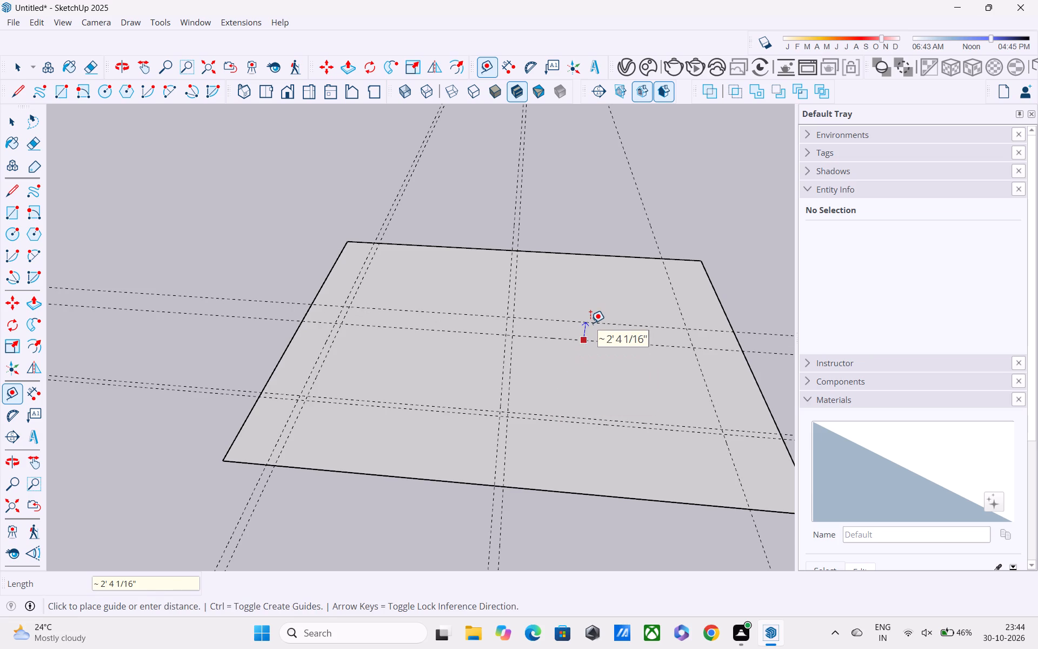
type("9\"")
key("Return")
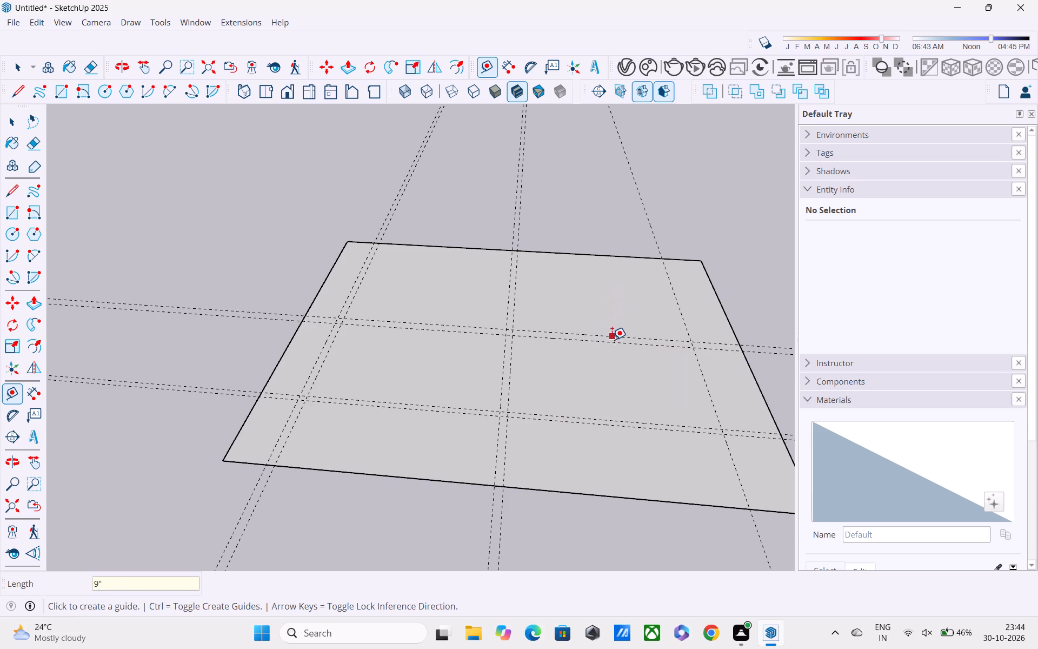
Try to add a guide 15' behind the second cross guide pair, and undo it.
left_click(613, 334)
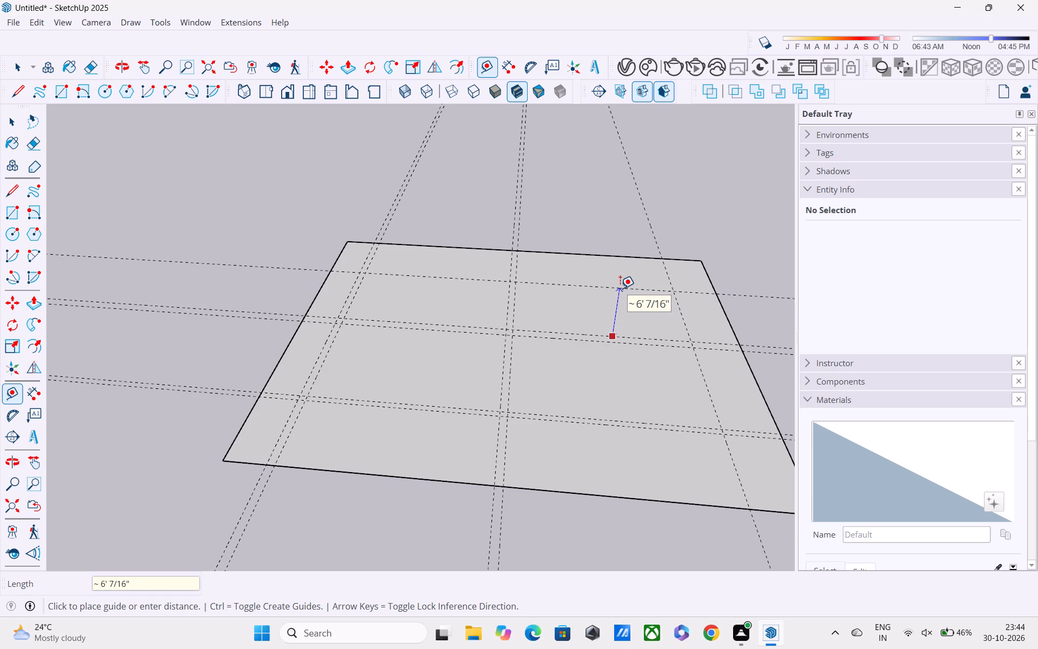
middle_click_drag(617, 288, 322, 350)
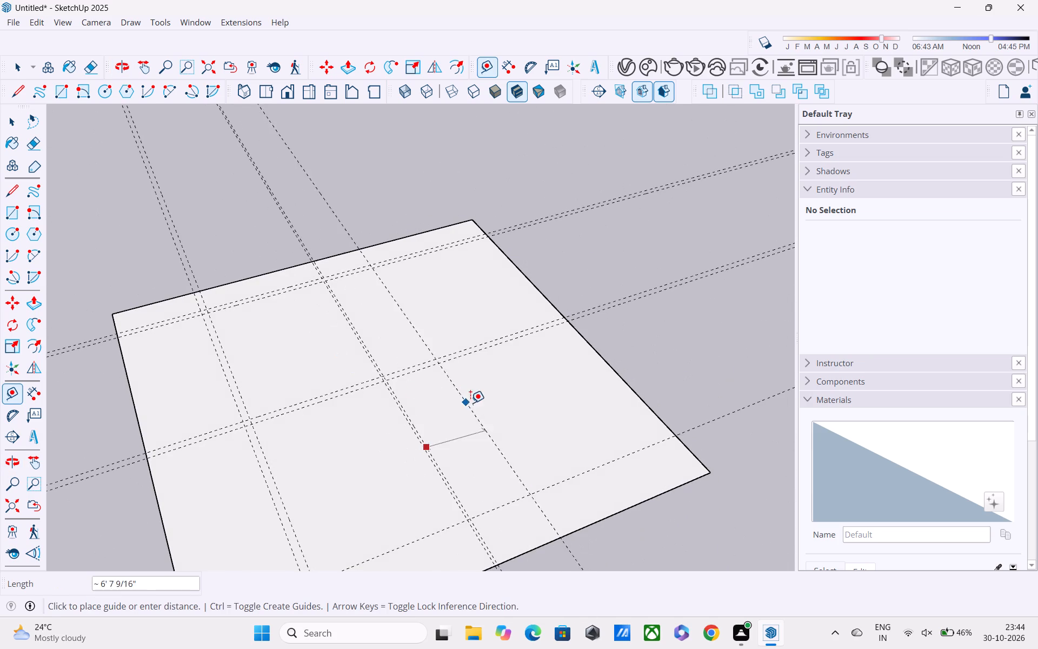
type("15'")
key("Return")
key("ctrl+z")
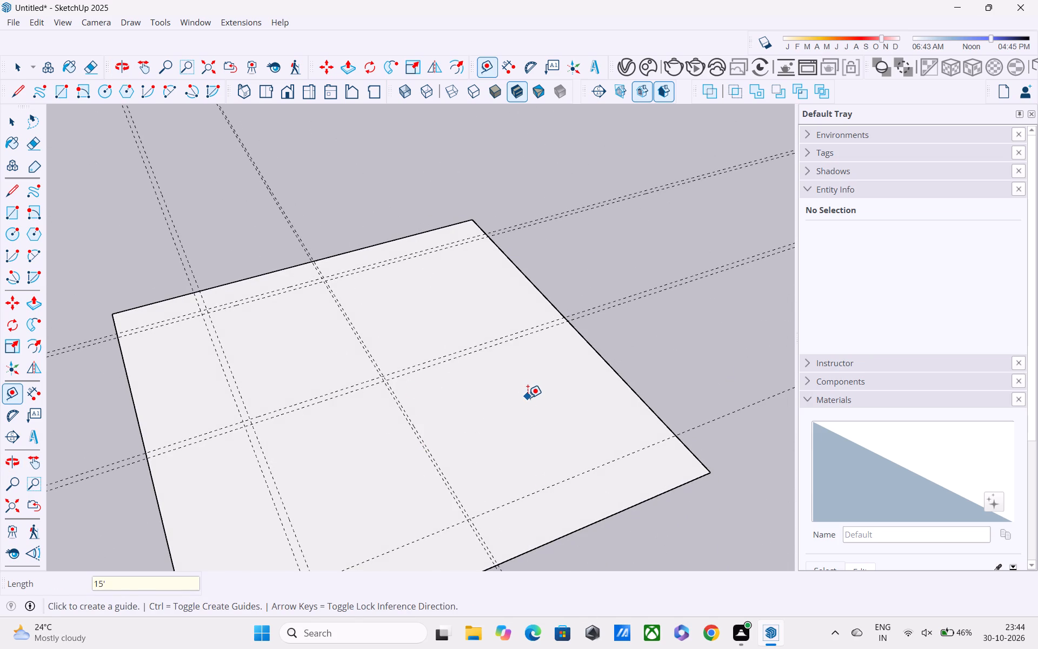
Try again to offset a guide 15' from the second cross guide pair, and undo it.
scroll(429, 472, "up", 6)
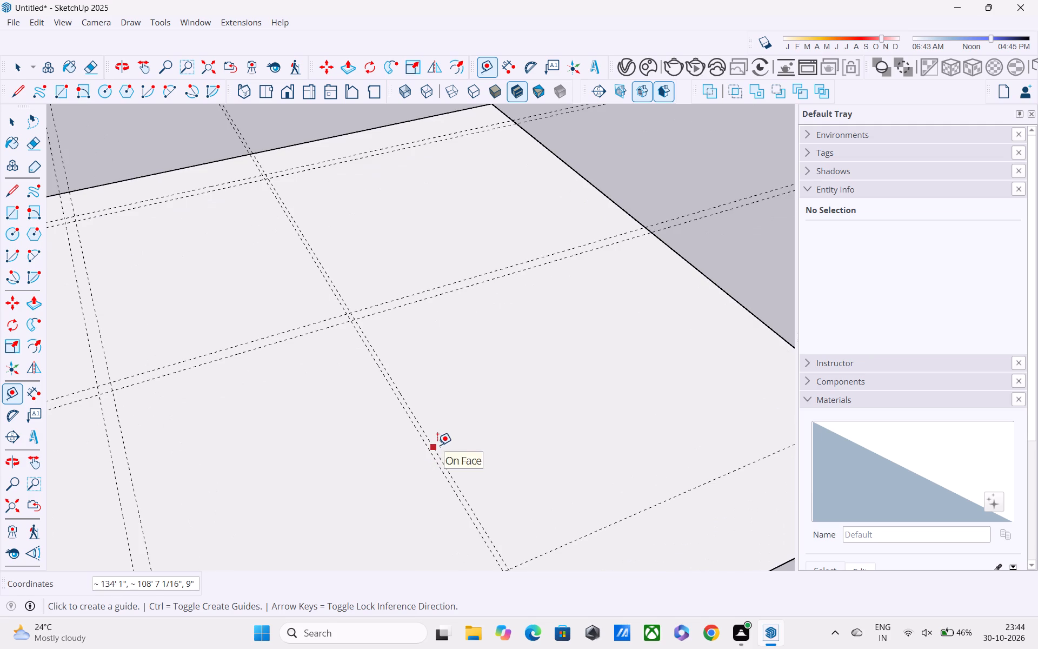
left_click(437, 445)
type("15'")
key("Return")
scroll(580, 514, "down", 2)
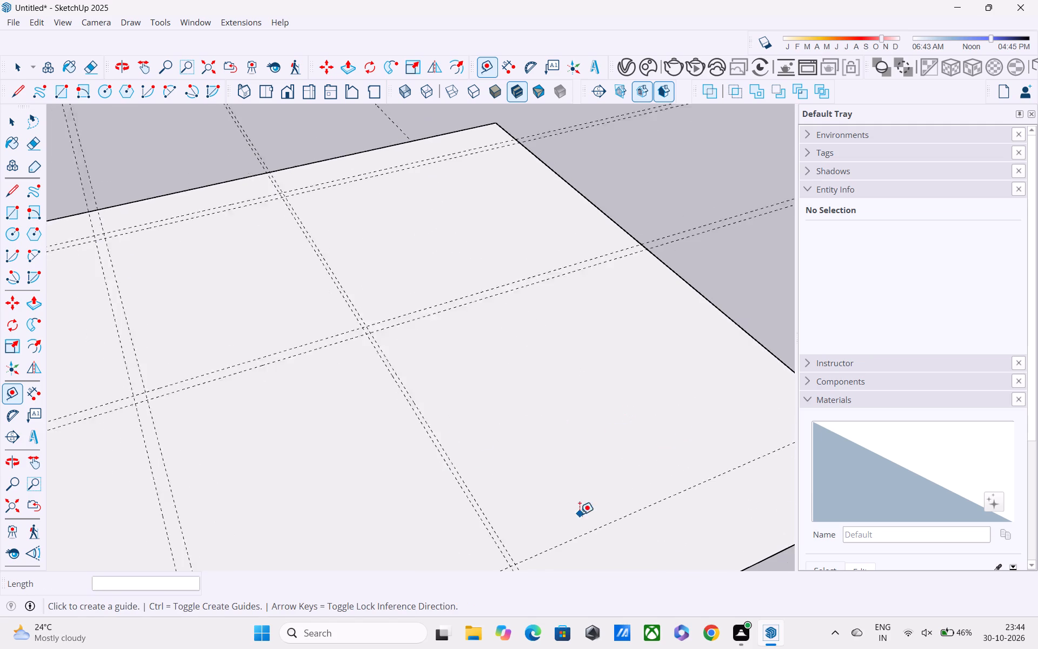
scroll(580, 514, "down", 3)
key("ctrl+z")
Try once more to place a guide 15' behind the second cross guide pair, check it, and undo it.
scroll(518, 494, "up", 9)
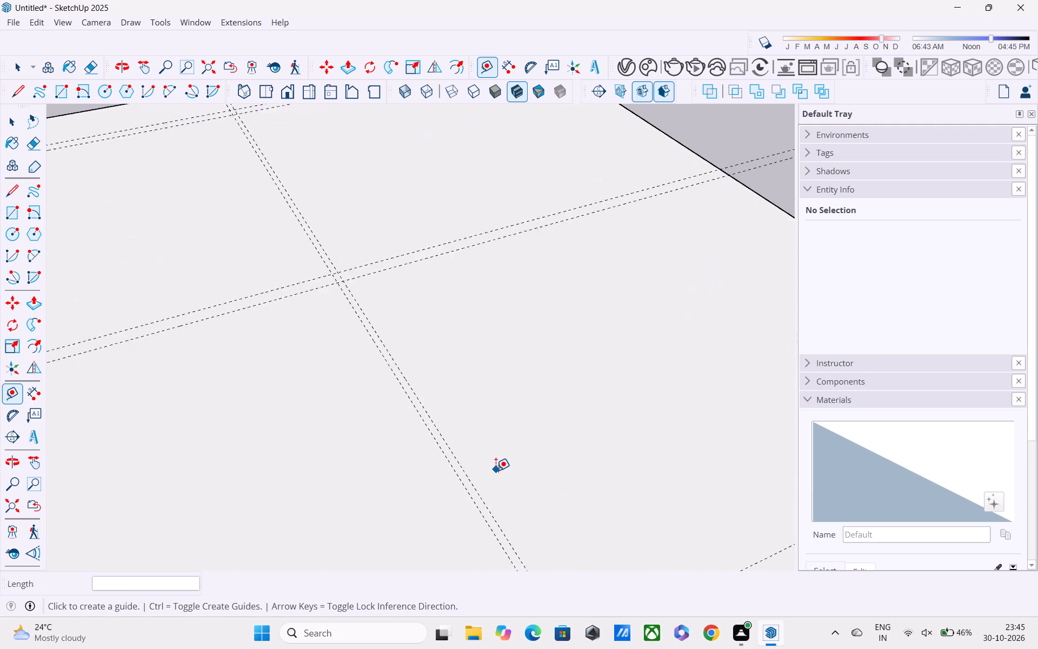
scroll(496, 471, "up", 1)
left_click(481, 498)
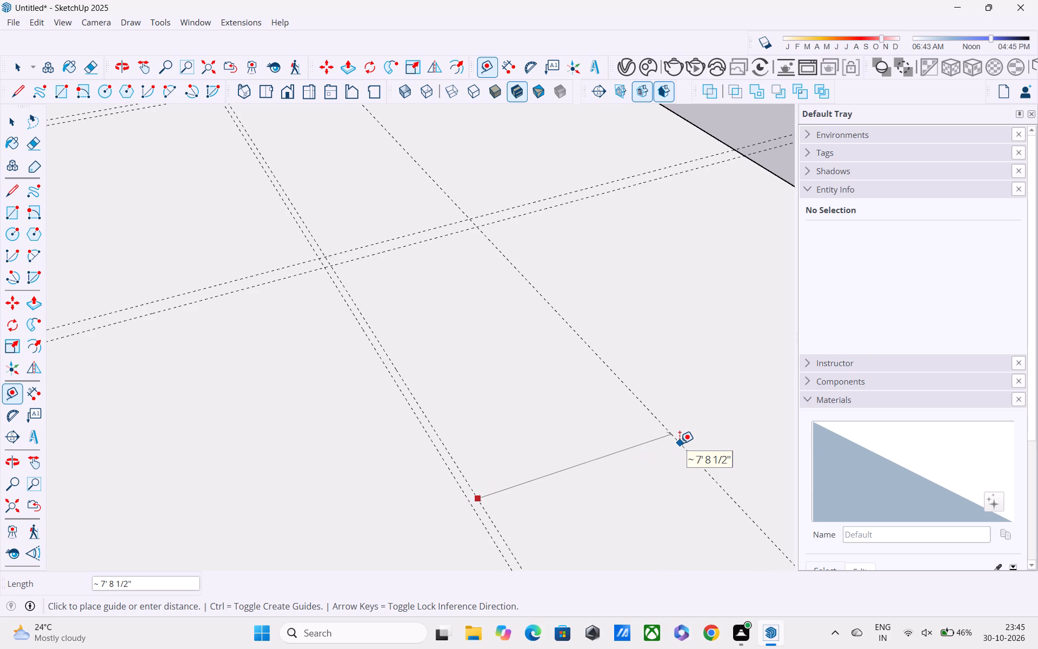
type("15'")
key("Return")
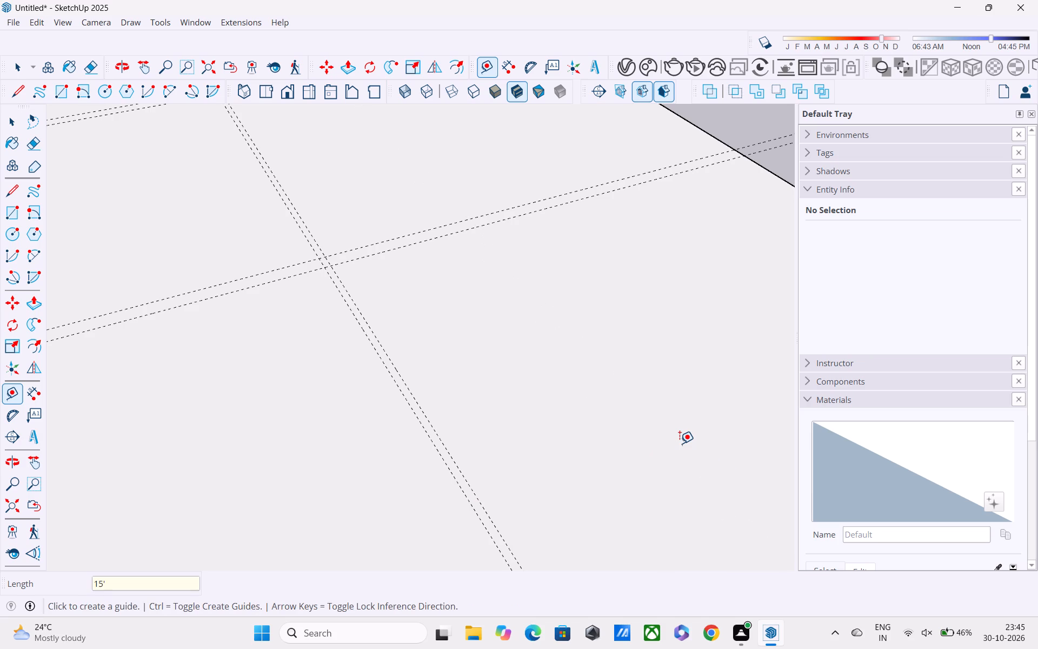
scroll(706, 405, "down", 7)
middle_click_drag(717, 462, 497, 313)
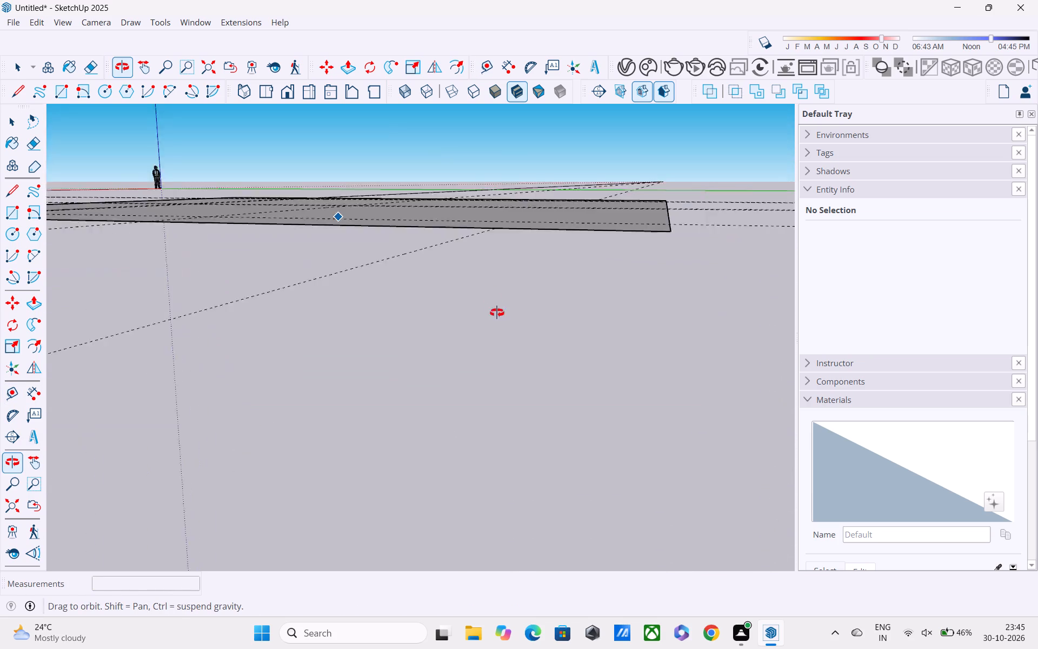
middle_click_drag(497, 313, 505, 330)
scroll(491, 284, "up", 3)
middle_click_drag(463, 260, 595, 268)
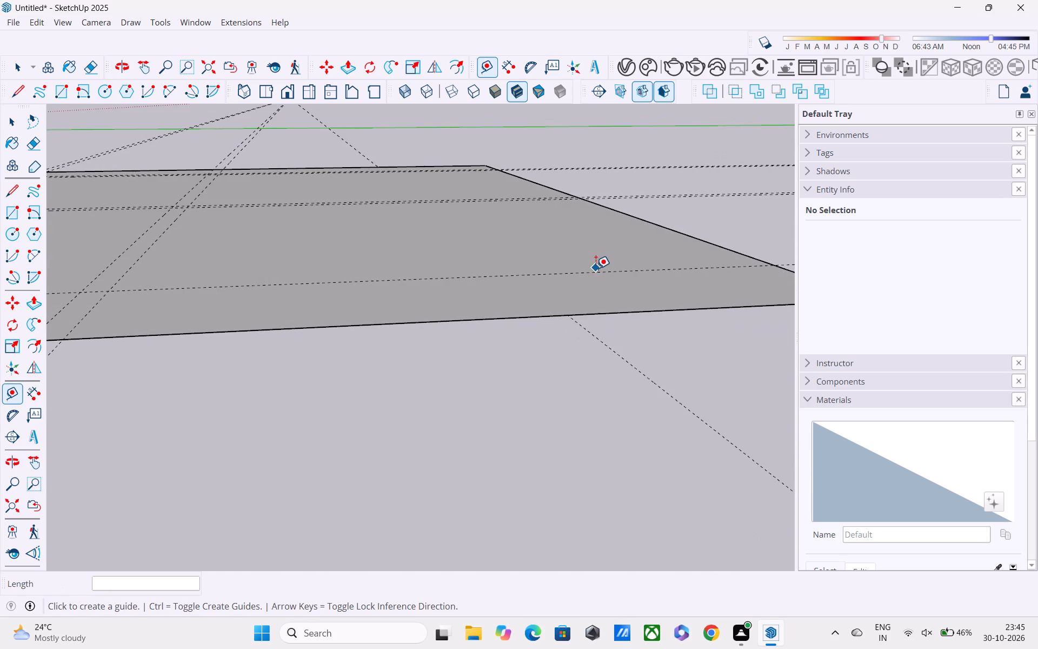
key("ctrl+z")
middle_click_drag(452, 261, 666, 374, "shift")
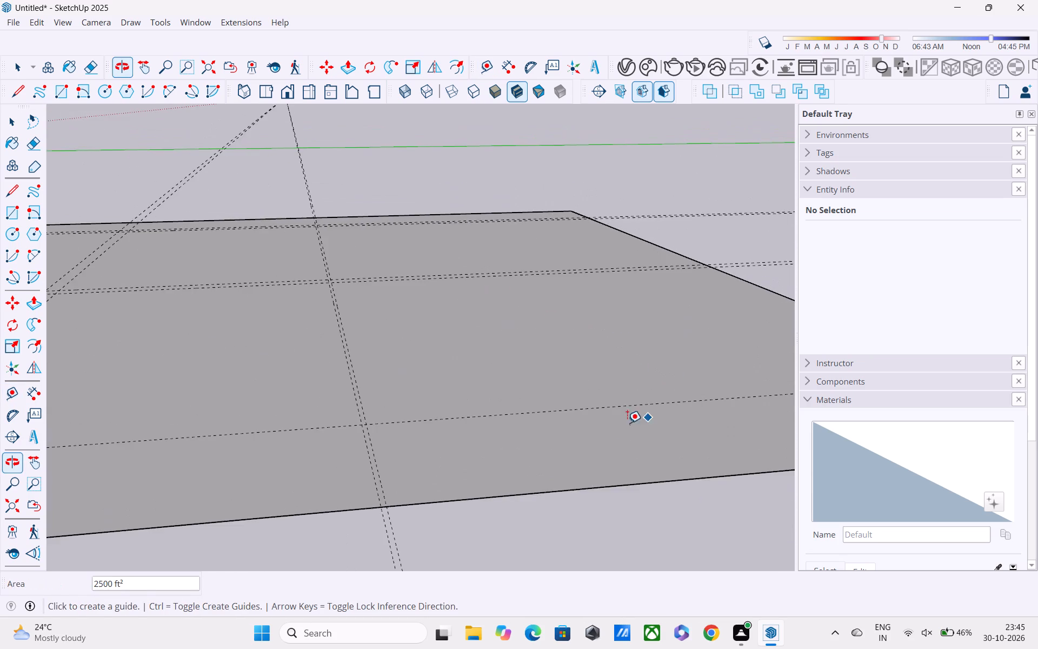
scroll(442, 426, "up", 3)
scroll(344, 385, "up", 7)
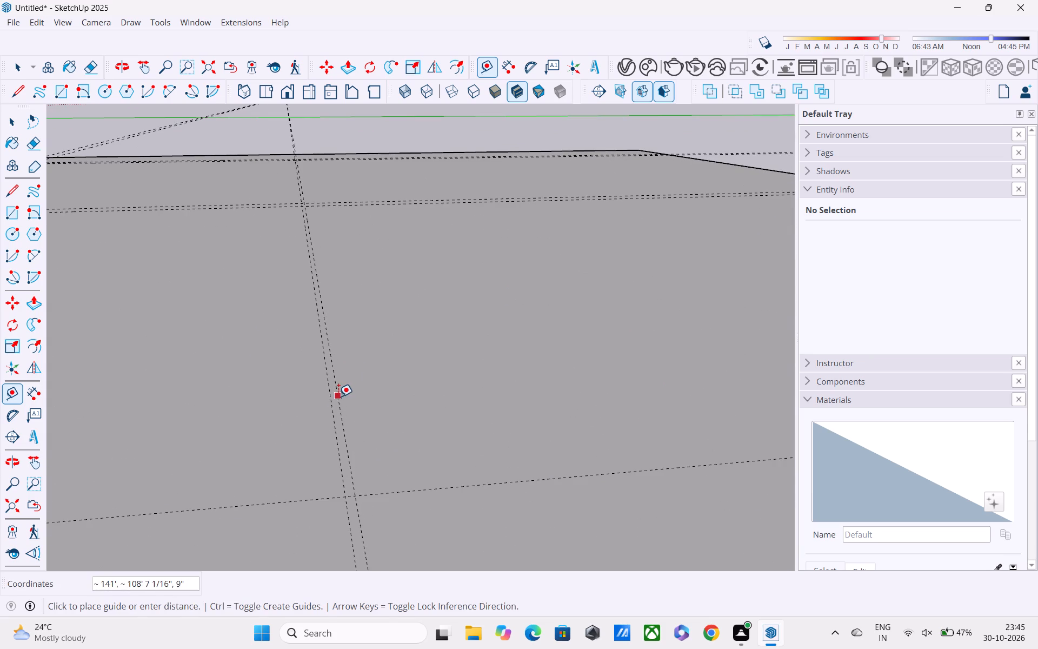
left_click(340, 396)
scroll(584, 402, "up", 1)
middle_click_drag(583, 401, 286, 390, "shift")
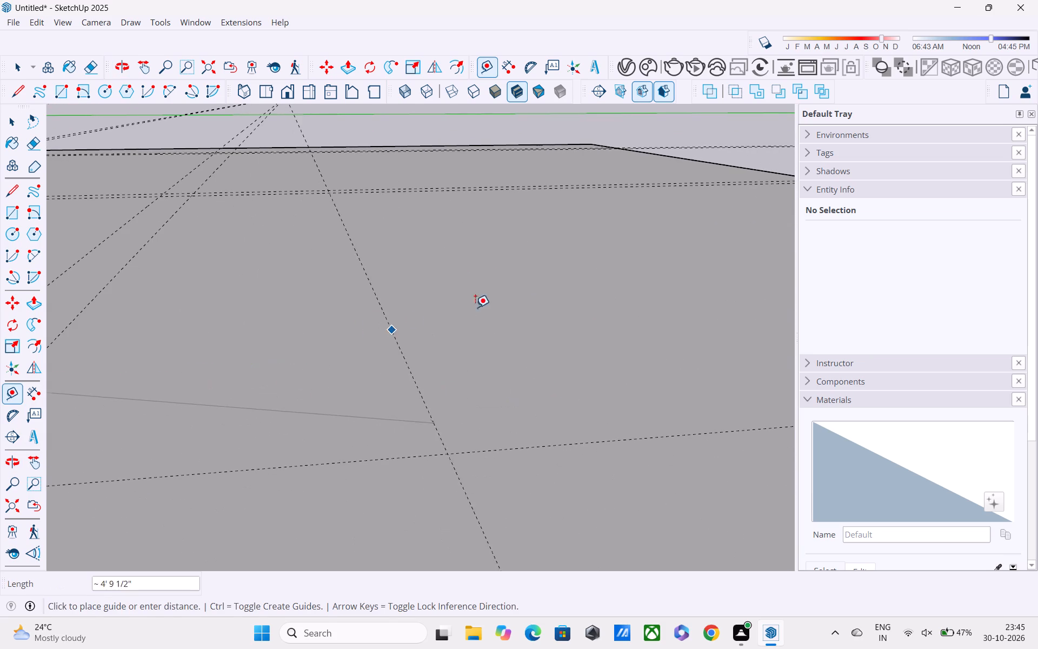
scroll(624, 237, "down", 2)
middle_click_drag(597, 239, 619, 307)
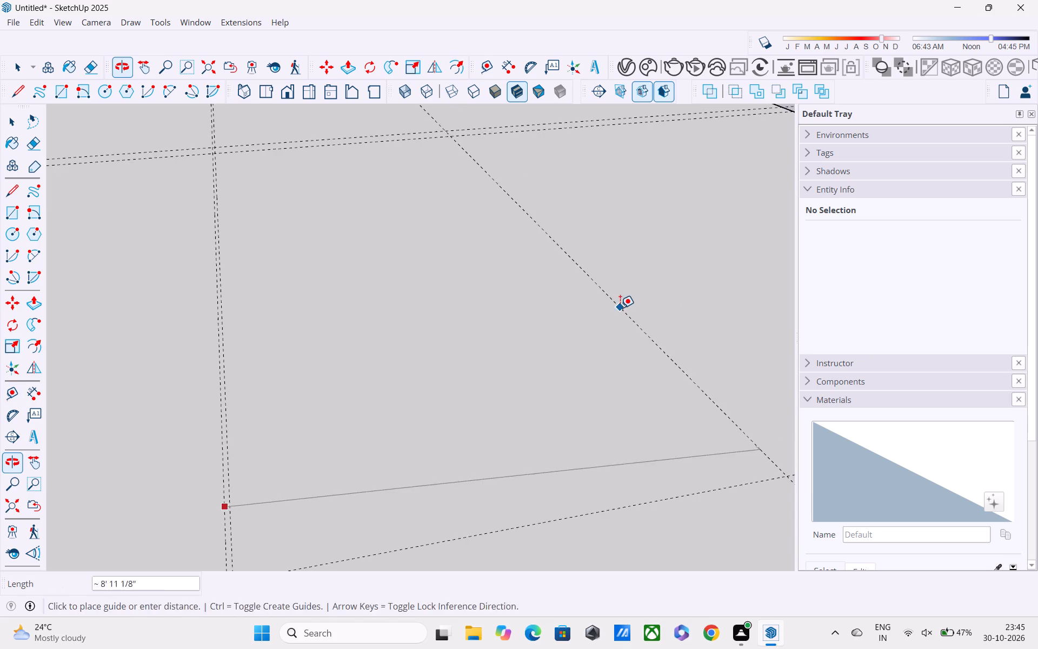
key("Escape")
Undo the last two guides to remove the second cross guide pair, and clear the selection of the plot face.
scroll(598, 289, "down", 5)
middle_click_drag(500, 389, 538, 206)
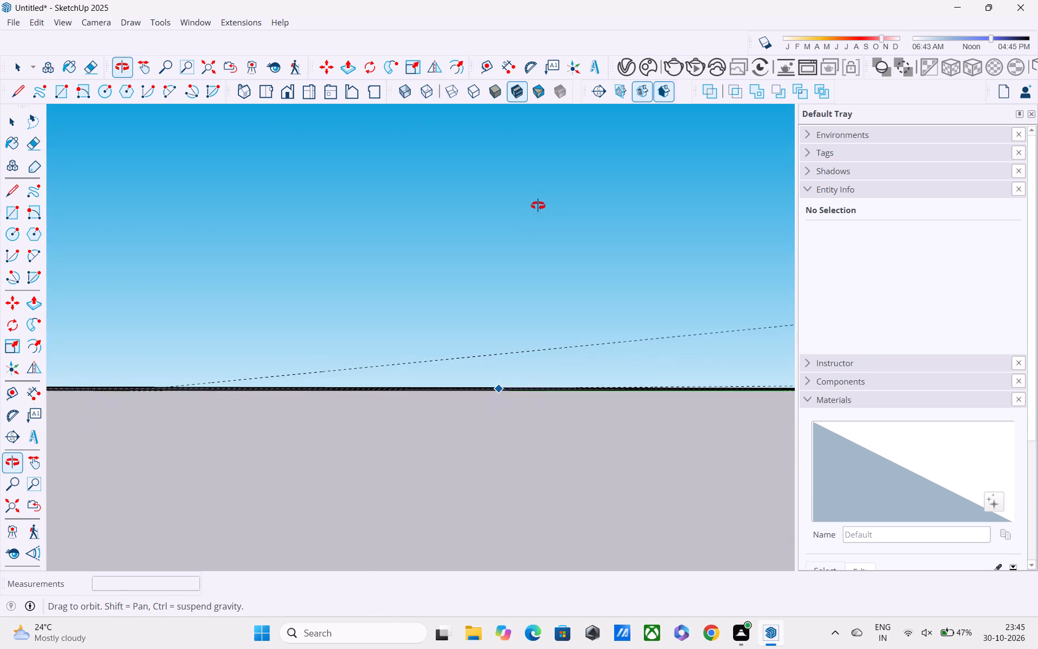
middle_click_drag(538, 206, 538, 246)
key("space")
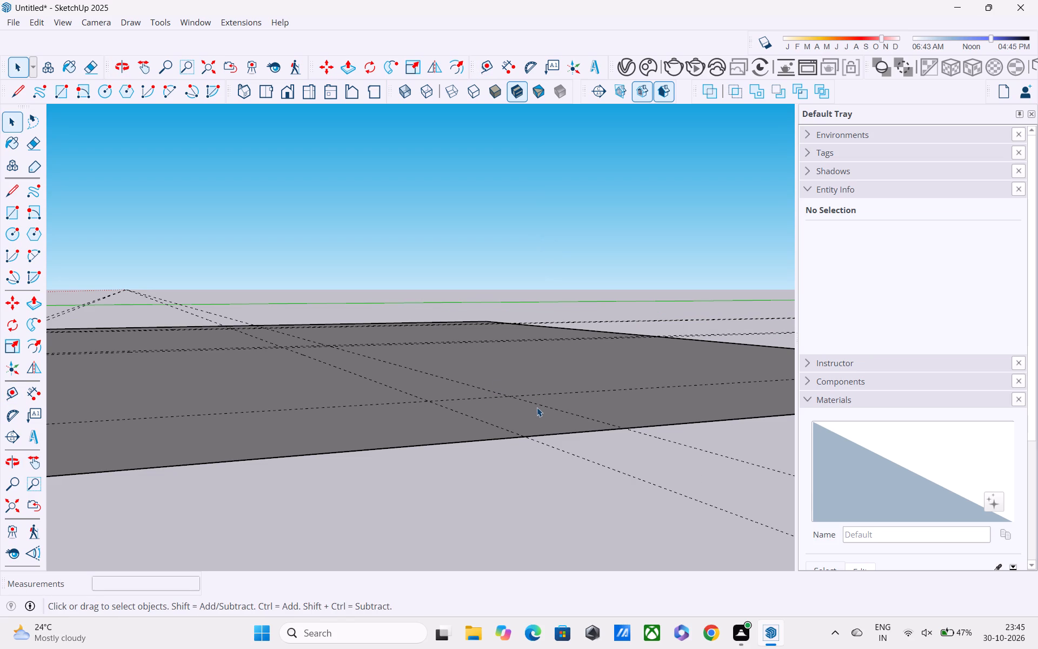
left_click(537, 407)
scroll(537, 407, "up", 1)
scroll(619, 331, "down", 3)
middle_click_drag(708, 488, 909, 494)
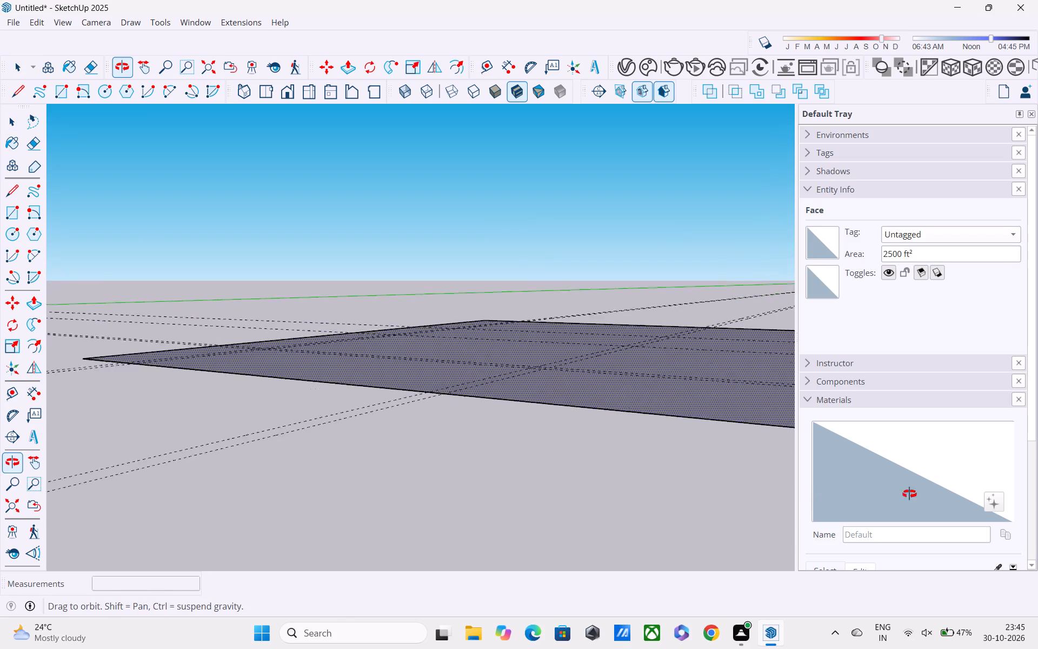
middle_click_drag(909, 494, 846, 481)
scroll(846, 481, "up", 1, "ctrl")
key("ctrl+z")
key("ctrl+z")
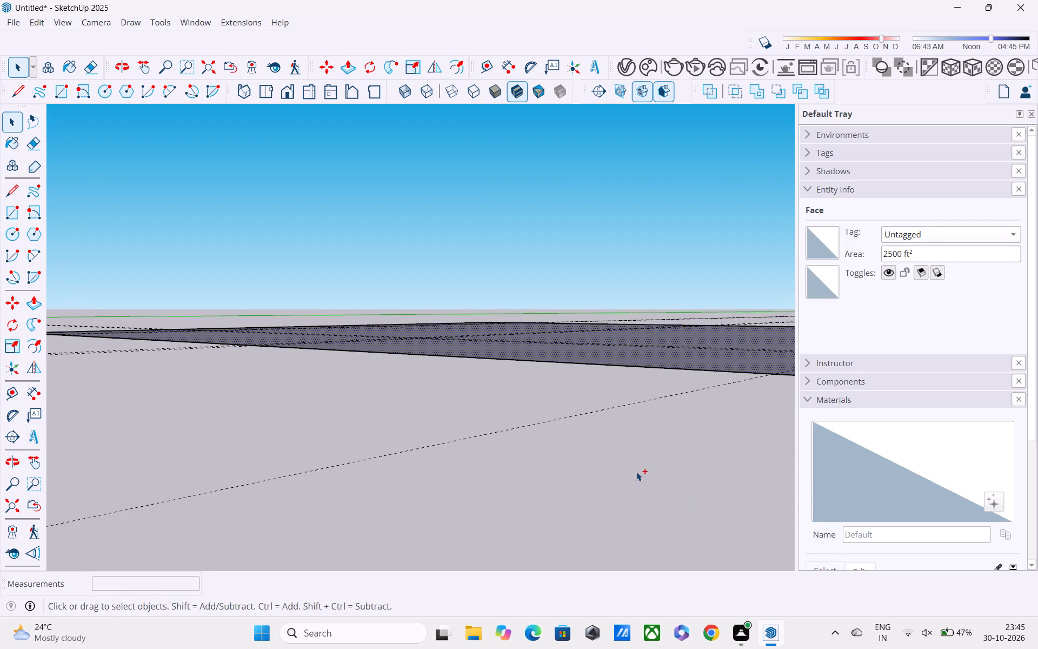
middle_click_drag(603, 429, 230, 437)
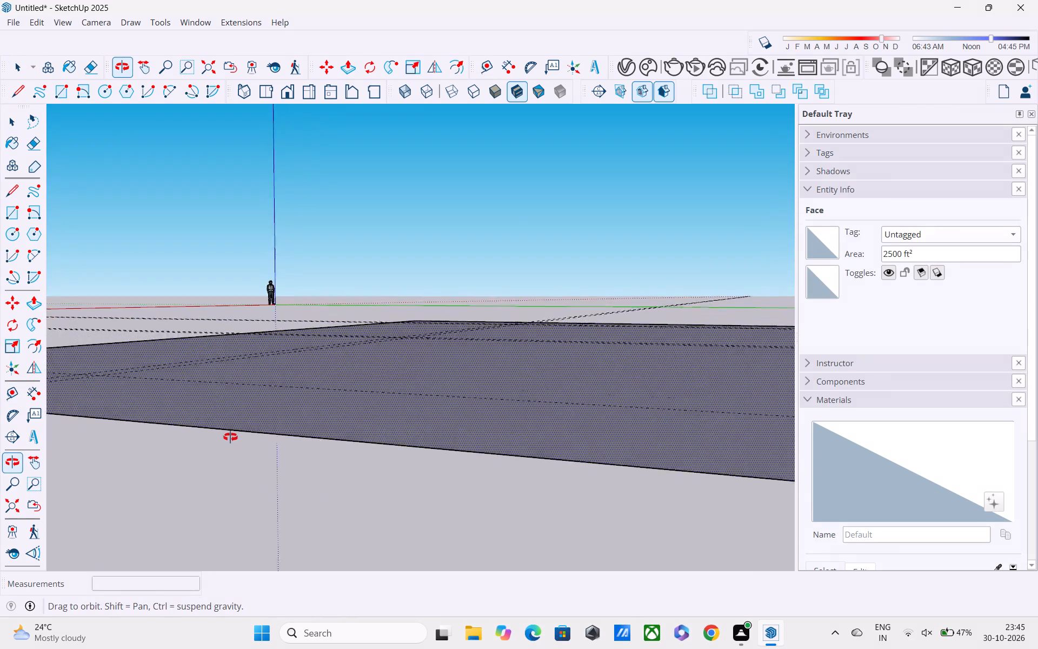
middle_click_drag(230, 437, 283, 485)
key("space")
middle_click_drag(408, 320, 489, 357)
left_click(547, 169)
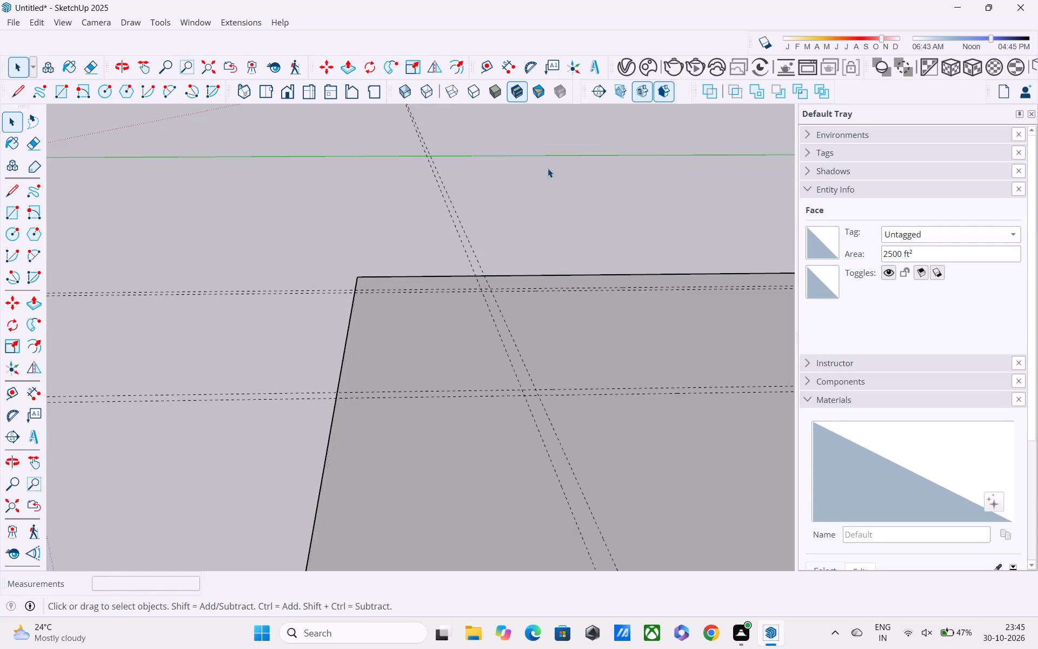
Add a guide 15' from the inner line of the remaining cross guide pair, plus a parallel guide 9" beyond it.
key("t")
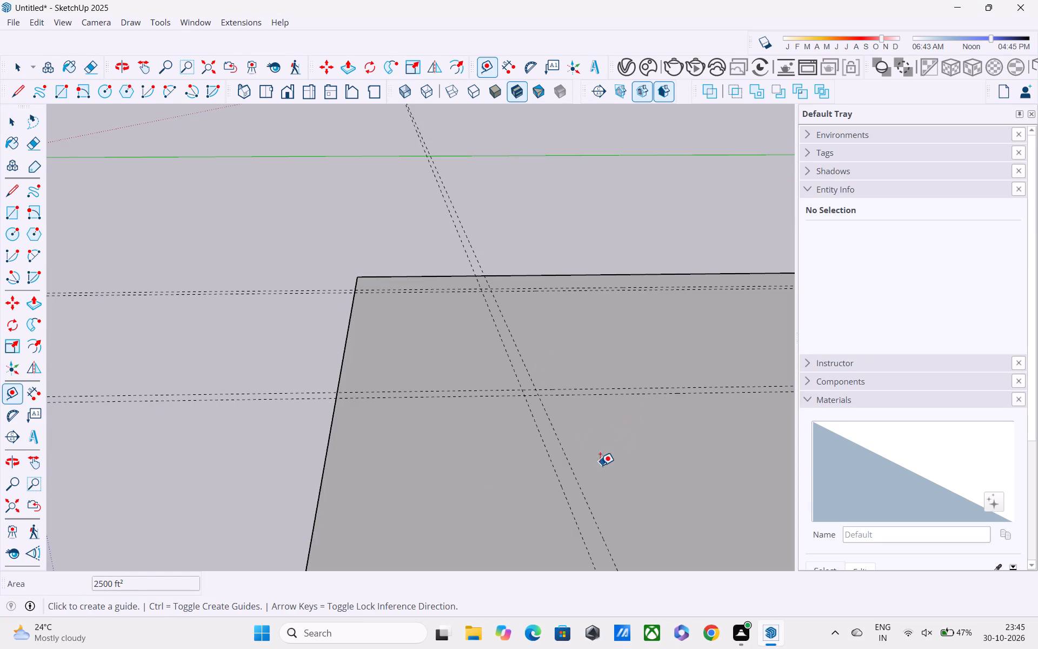
left_click(582, 490)
middle_click_drag(647, 488, 467, 300, "shift")
middle_click_drag(595, 343, 480, 342)
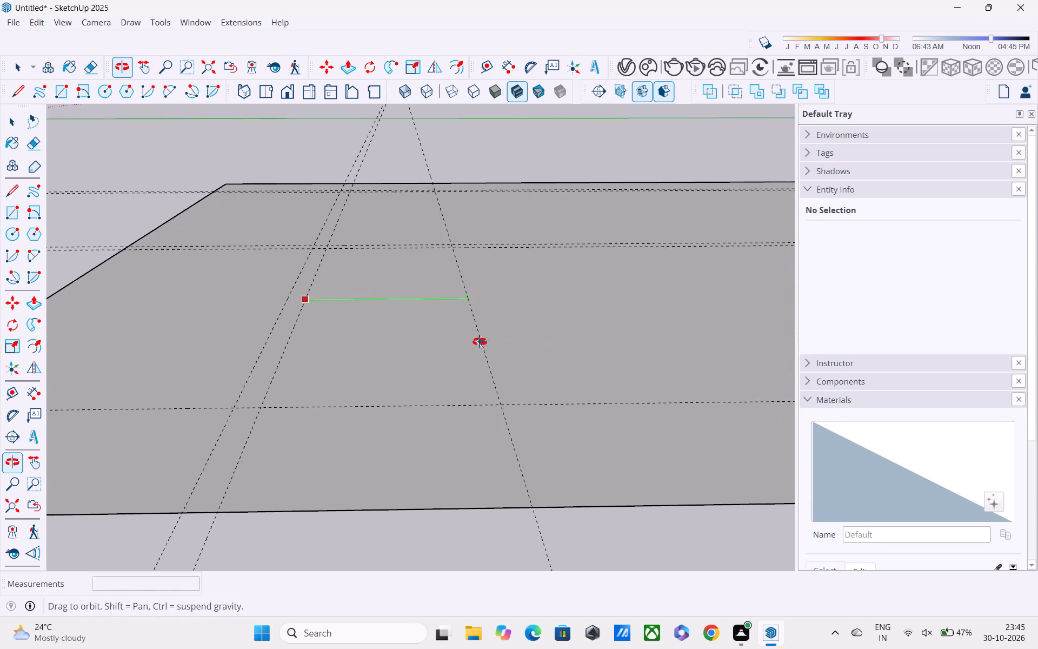
middle_click_drag(480, 342, 479, 342)
type("15")
key("apostrophe")
key("Return")
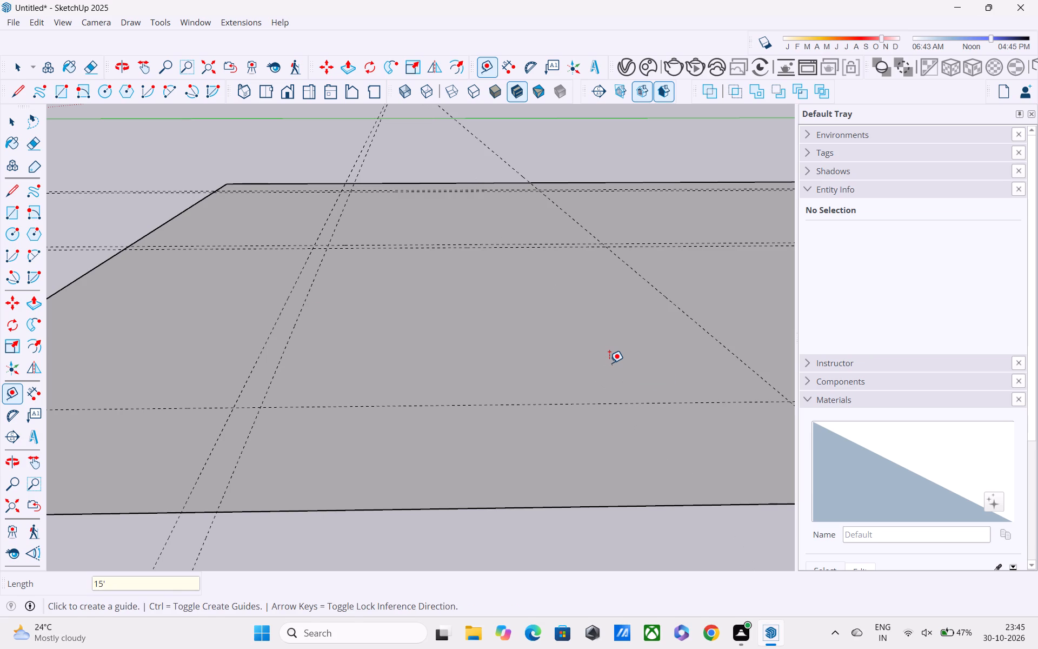
scroll(609, 363, "down", 4)
middle_click_drag(582, 357, 498, 418, "shift")
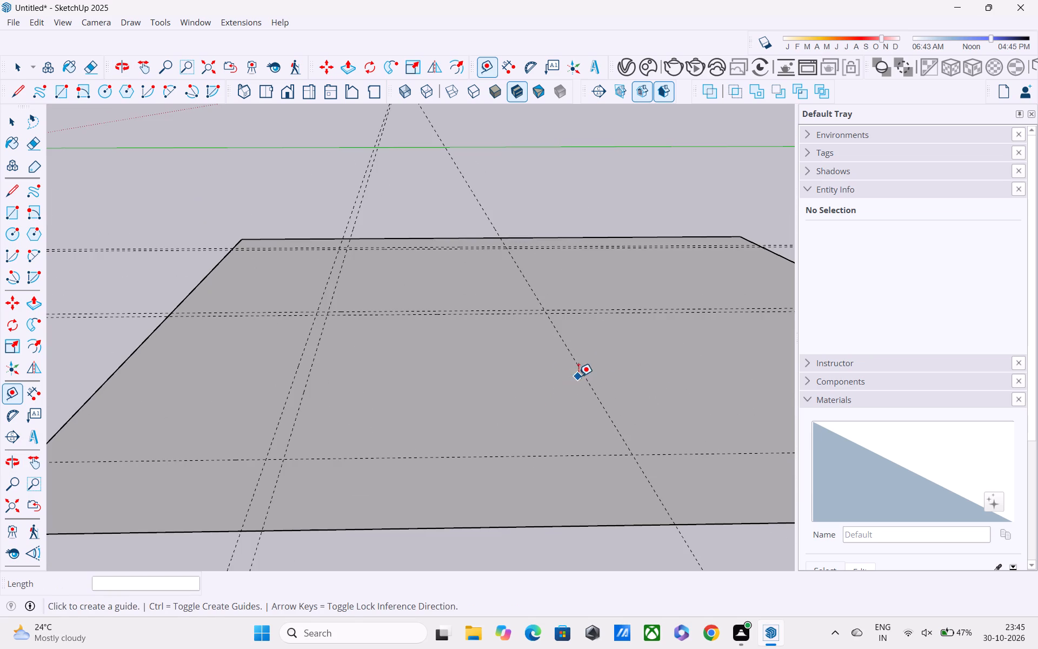
left_click(583, 369)
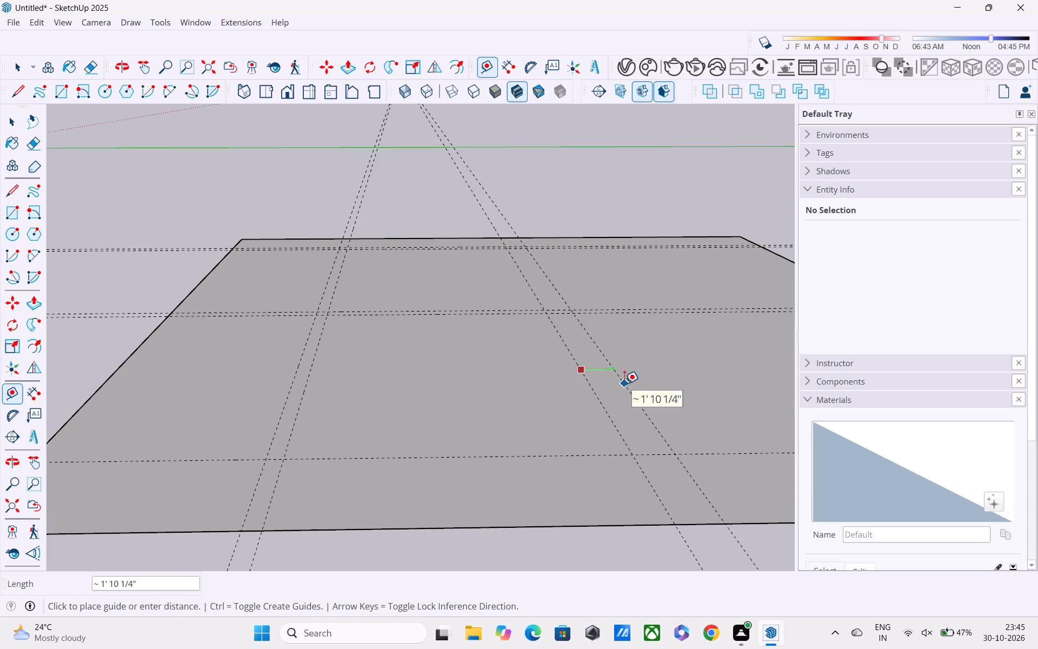
type("9\"")
key("Return")
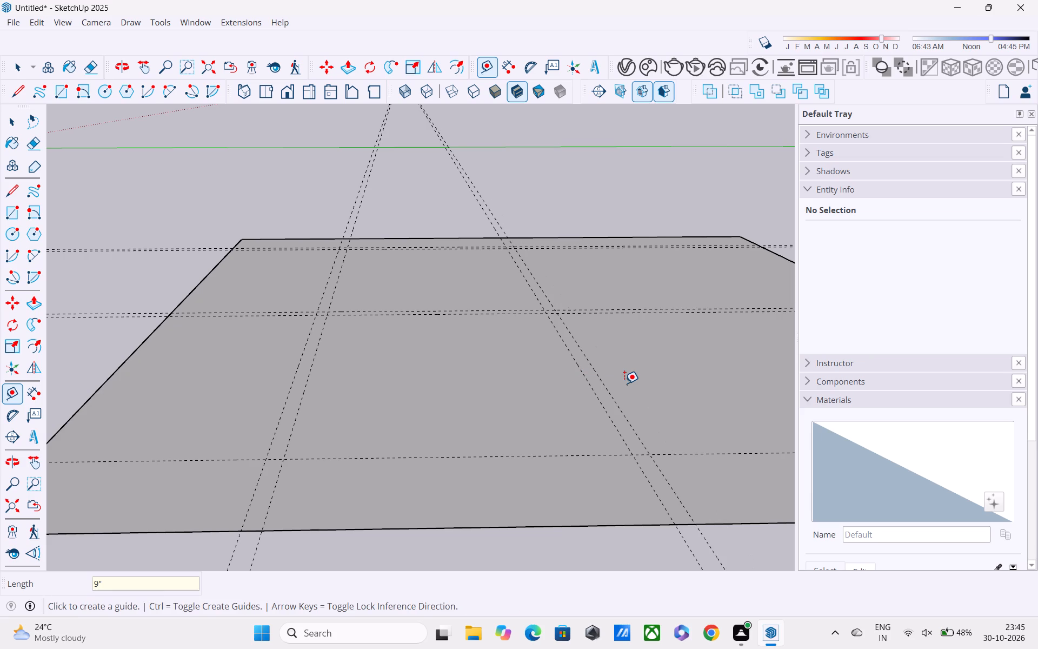
Add a third cross guide 15' beyond the second cross guide pair, plus a parallel guide 9" further out.
left_click(630, 432)
middle_click_drag(733, 426, 394, 389)
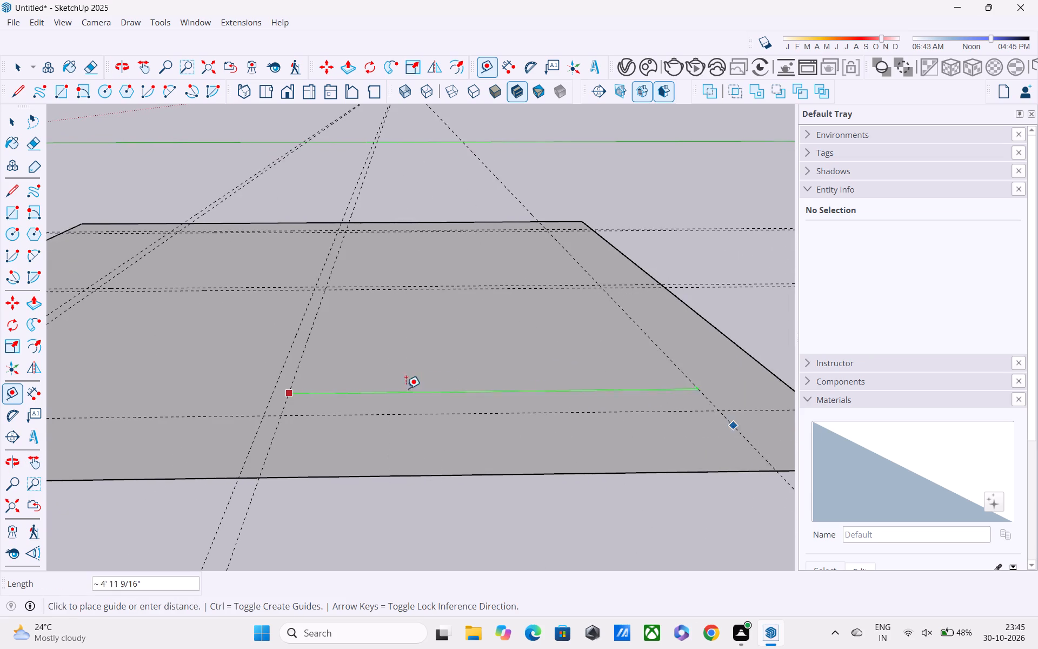
type("15'")
key("Return")
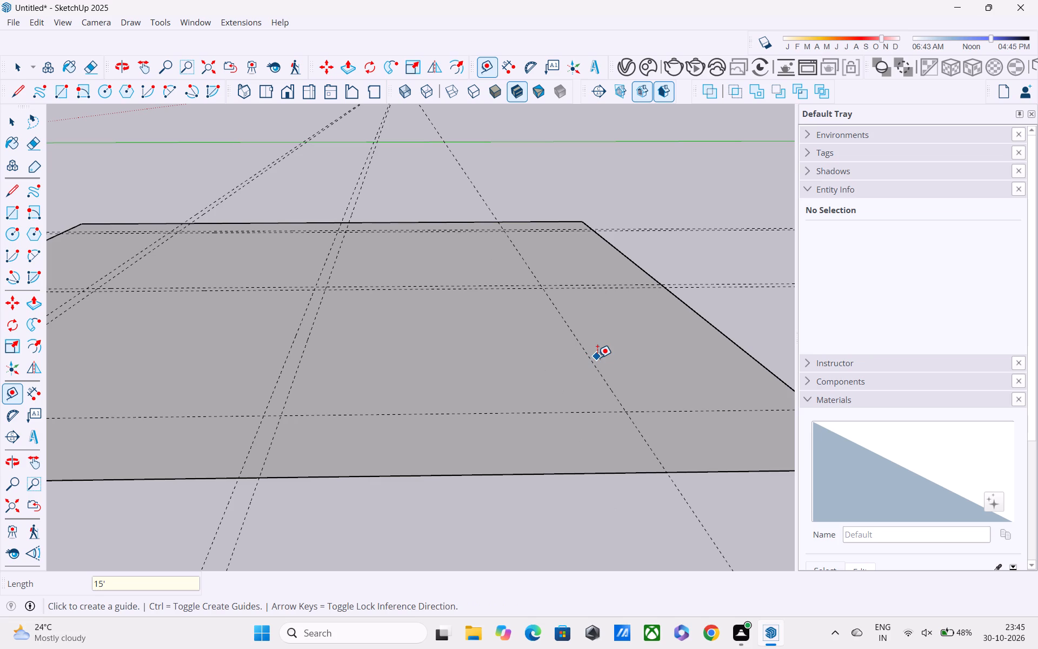
left_click(598, 370)
type("9\"")
key("Return")
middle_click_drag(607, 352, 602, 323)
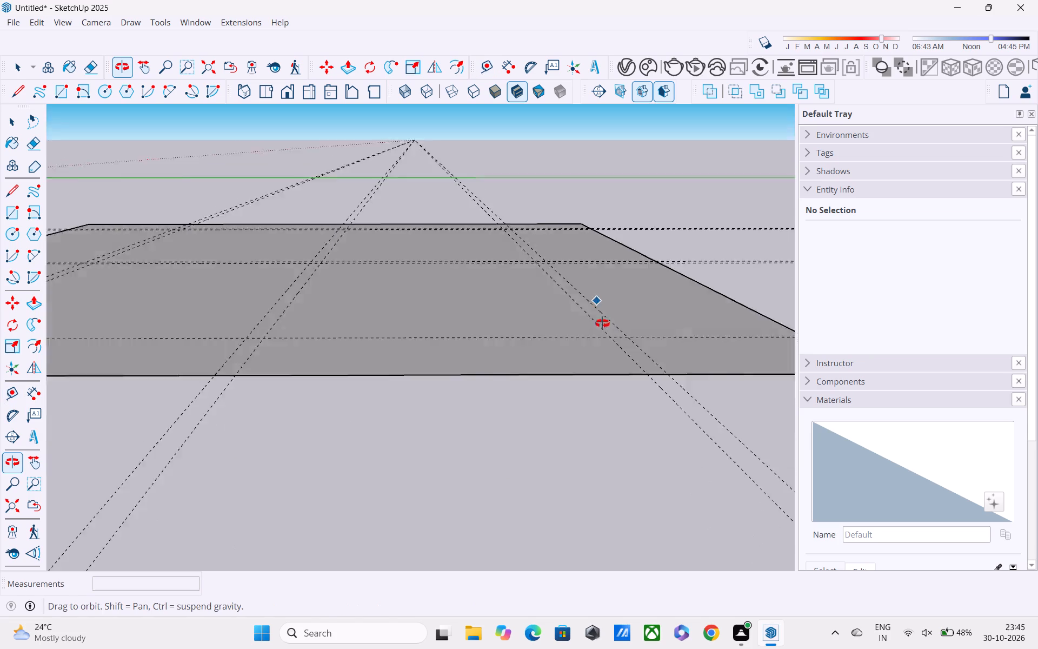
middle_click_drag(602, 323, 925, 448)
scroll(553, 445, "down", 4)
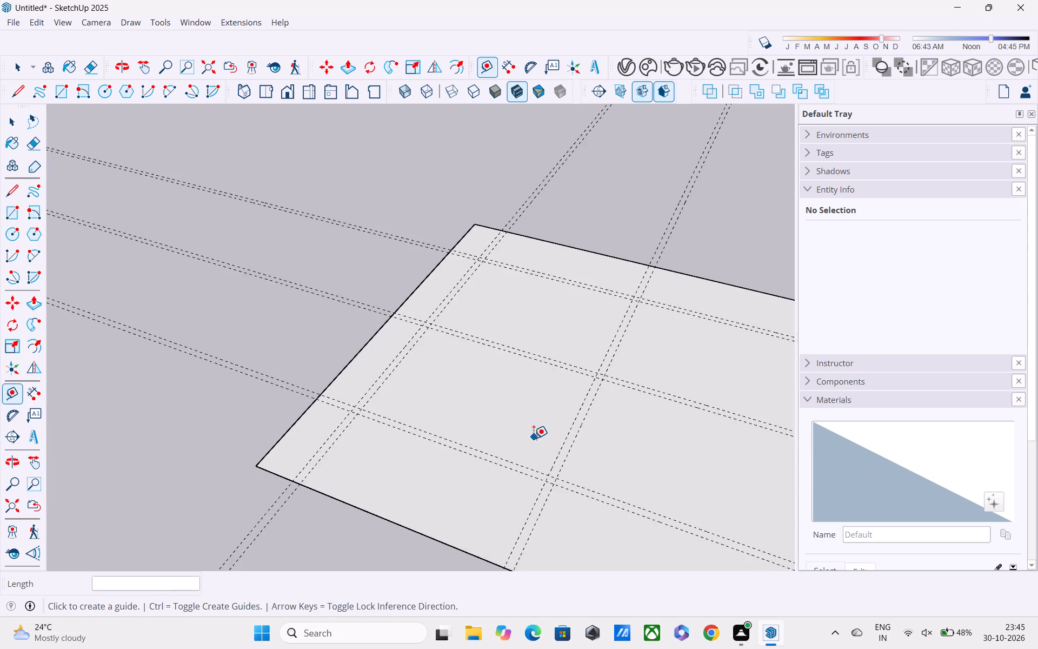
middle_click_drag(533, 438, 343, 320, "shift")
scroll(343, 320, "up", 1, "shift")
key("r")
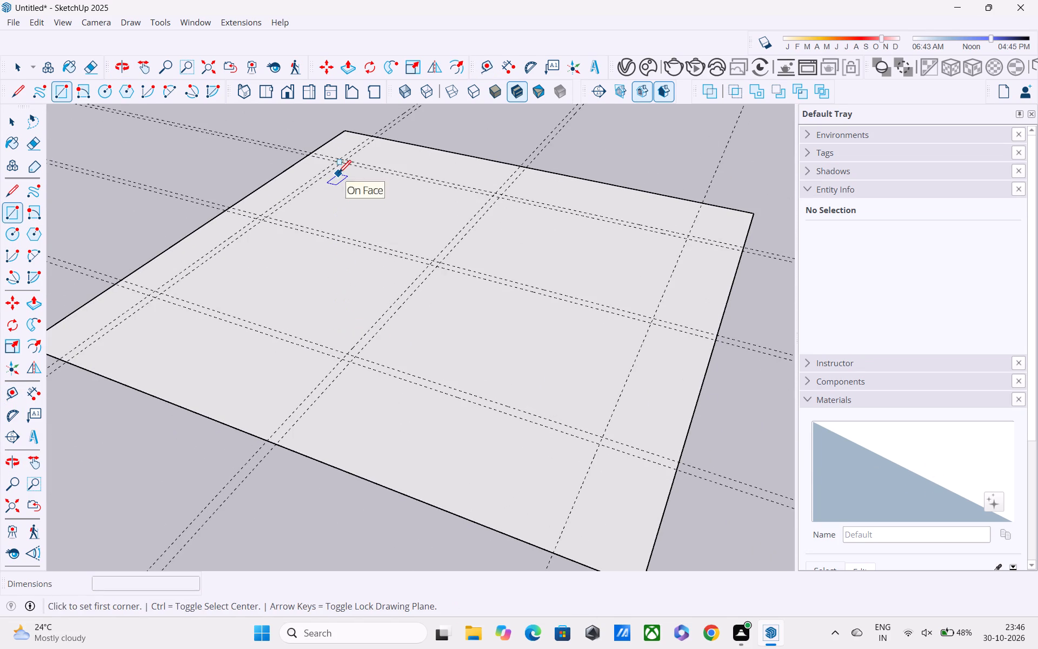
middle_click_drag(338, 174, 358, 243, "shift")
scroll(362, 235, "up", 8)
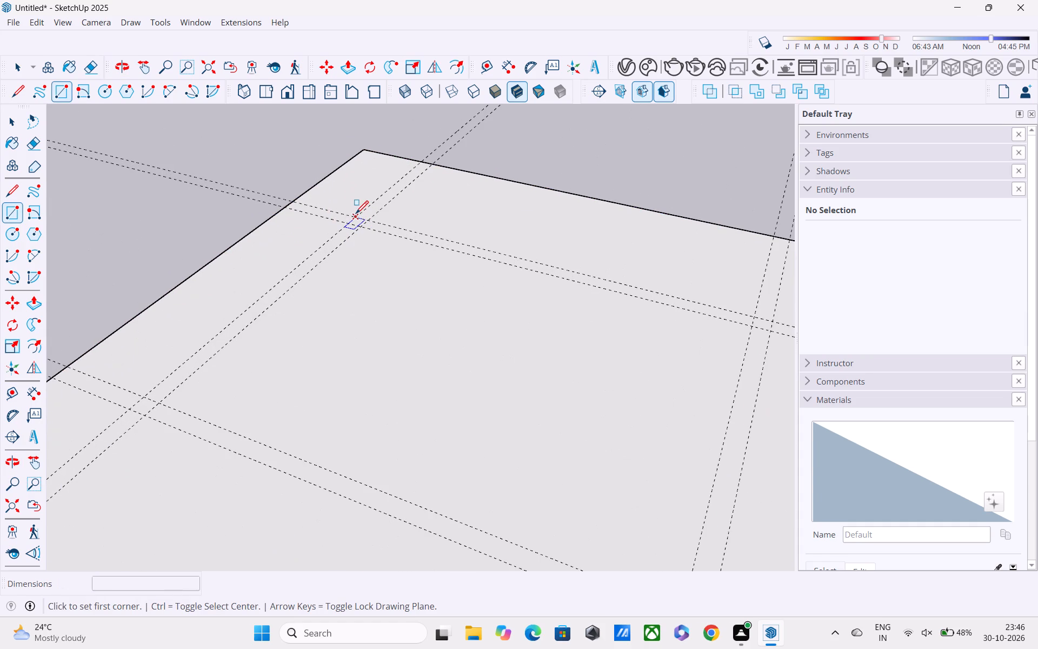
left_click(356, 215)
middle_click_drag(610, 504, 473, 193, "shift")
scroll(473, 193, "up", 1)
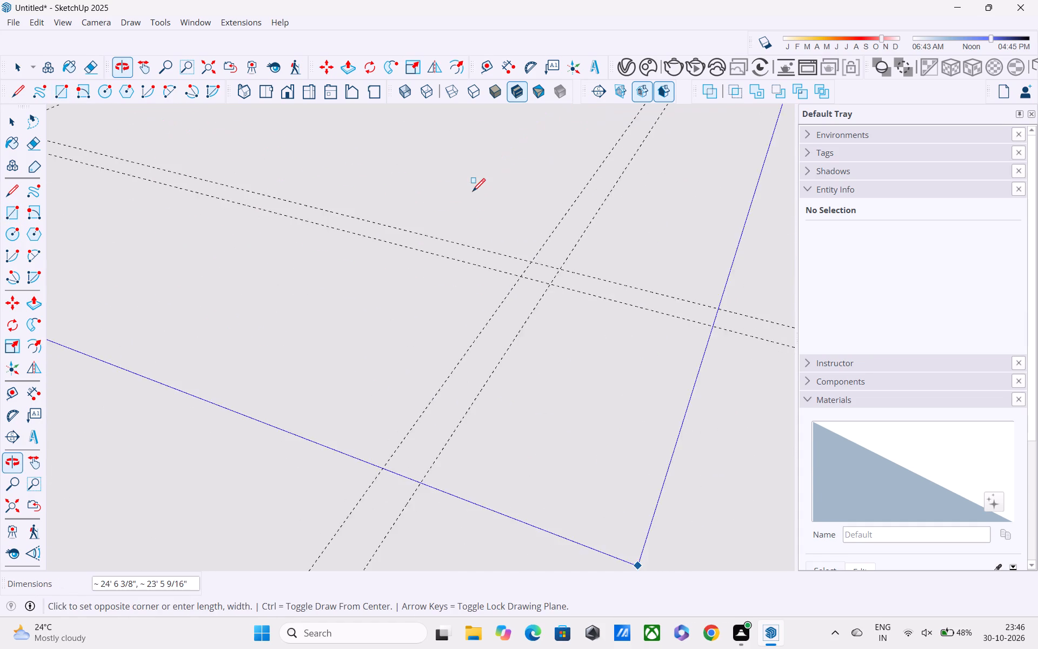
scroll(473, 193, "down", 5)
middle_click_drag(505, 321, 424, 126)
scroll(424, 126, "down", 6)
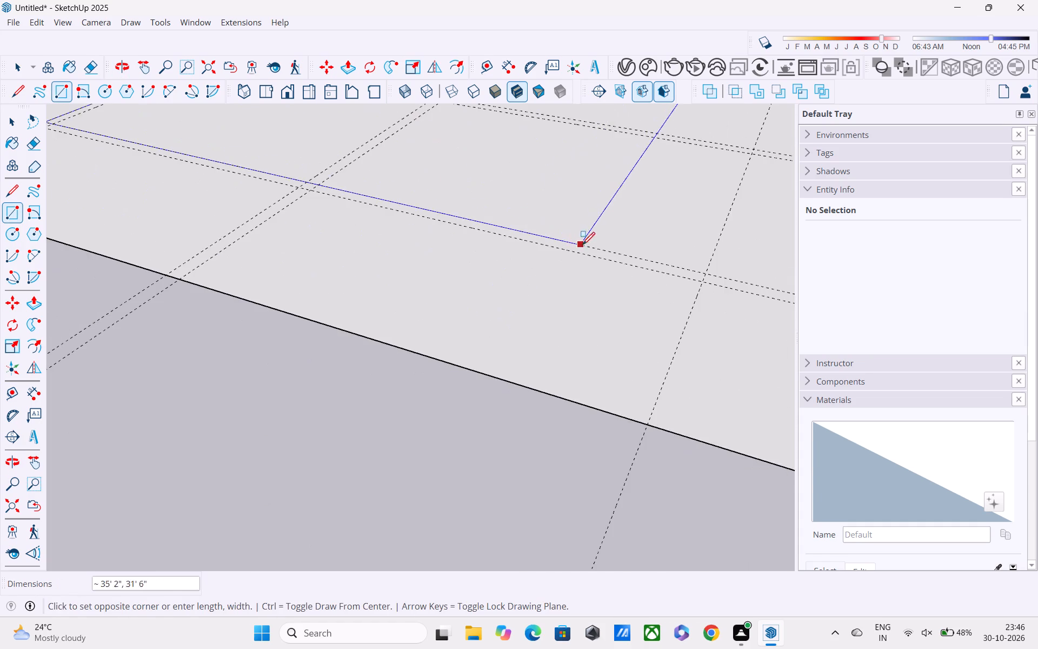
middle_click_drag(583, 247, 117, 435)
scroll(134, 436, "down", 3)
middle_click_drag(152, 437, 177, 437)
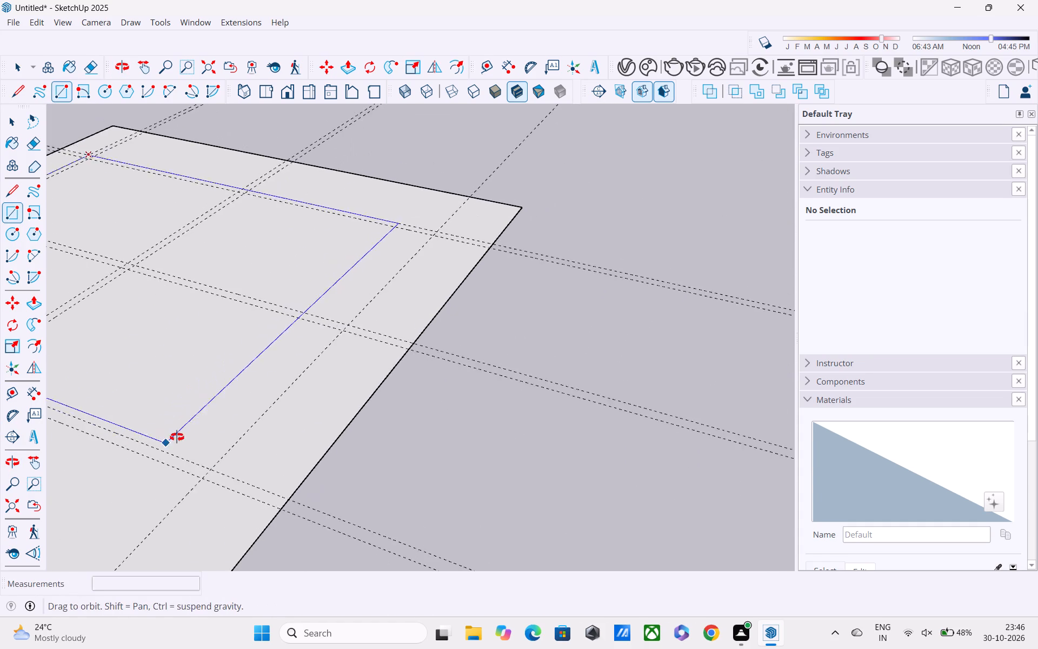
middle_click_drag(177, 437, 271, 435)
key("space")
Add a parallel guide 9" from the unpaired guide, on its outer side toward the nearby plot edge.
key("t")
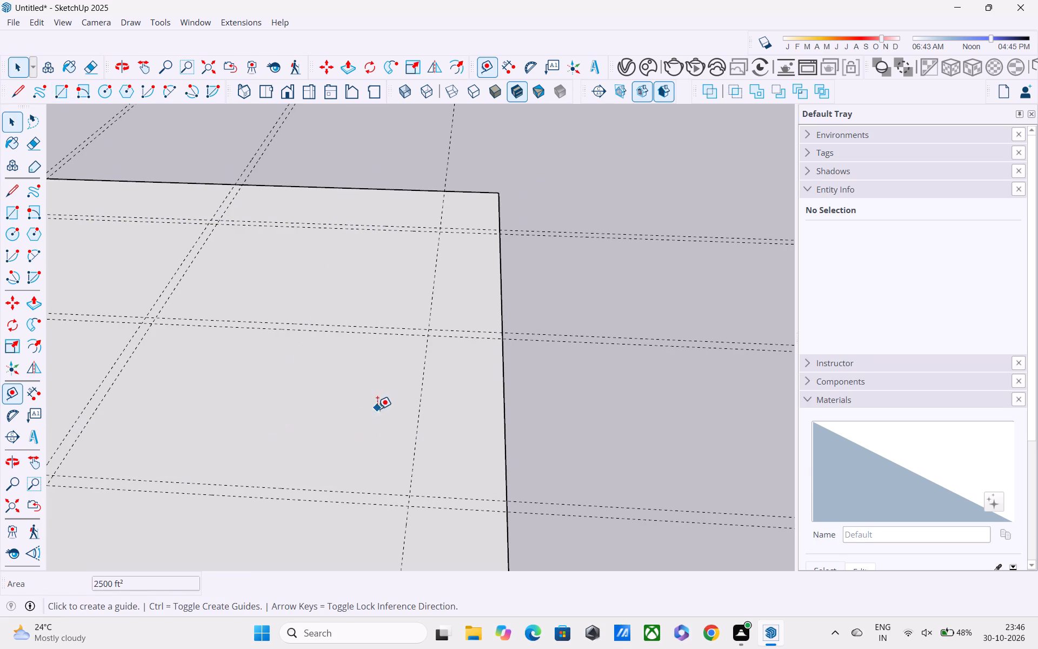
left_click(416, 463)
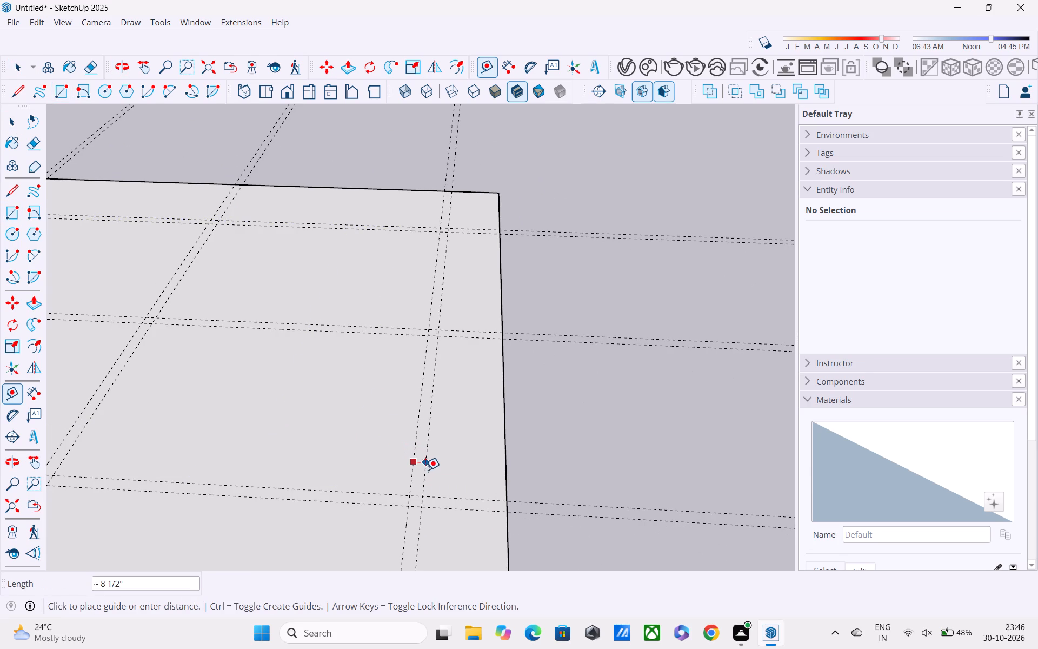
middle_click_drag(430, 465, 440, 445)
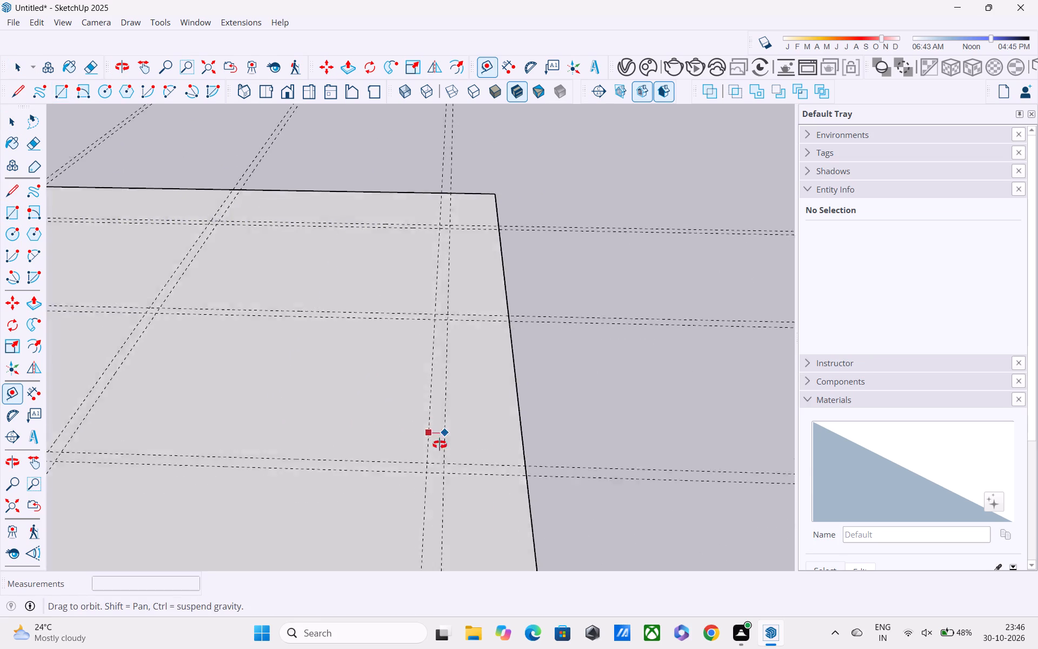
middle_click_drag(440, 445, 444, 374)
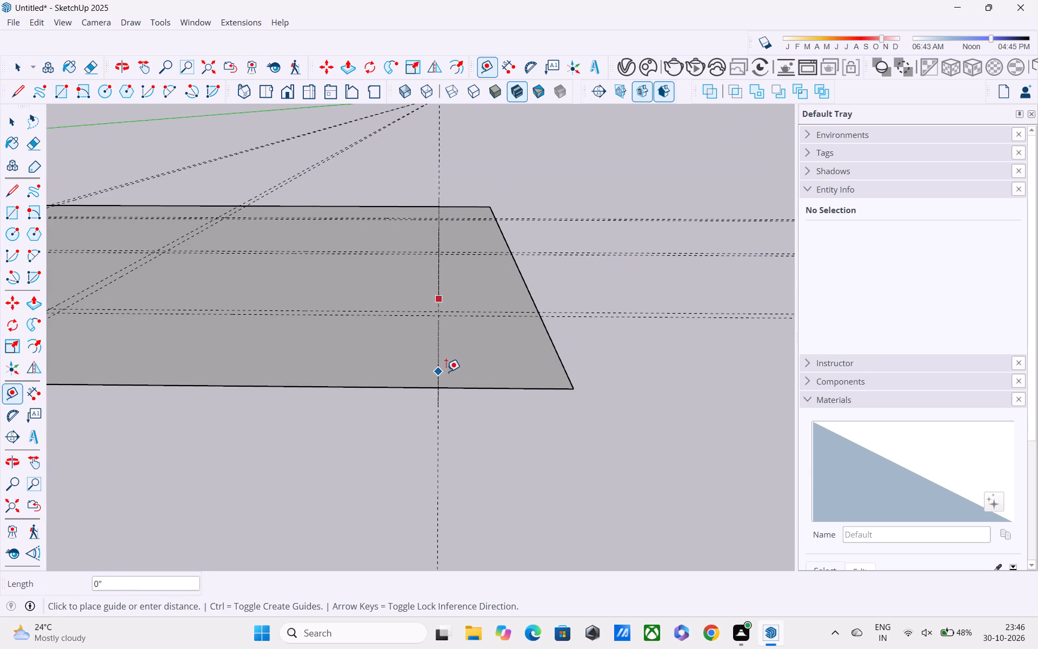
type("9\"")
key("Return")
Draw the outer wall rectangle, 41' 6" by 32' 3", between opposite outermost guide intersections on the plot.
scroll(461, 352, "down", 1)
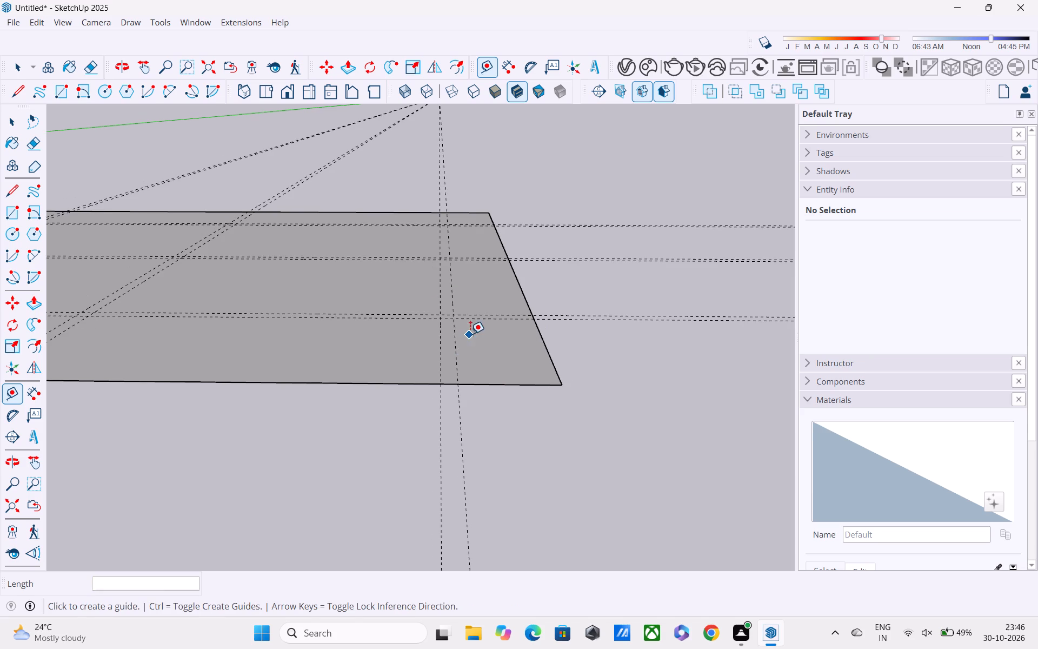
middle_click_drag(470, 368, 460, 430)
scroll(460, 430, "up", 1)
scroll(460, 396, "down", 6)
scroll(459, 337, "down", 2)
middle_click_drag(459, 337, 468, 375)
scroll(459, 337, "down", 1)
scroll(468, 375, "up", 1)
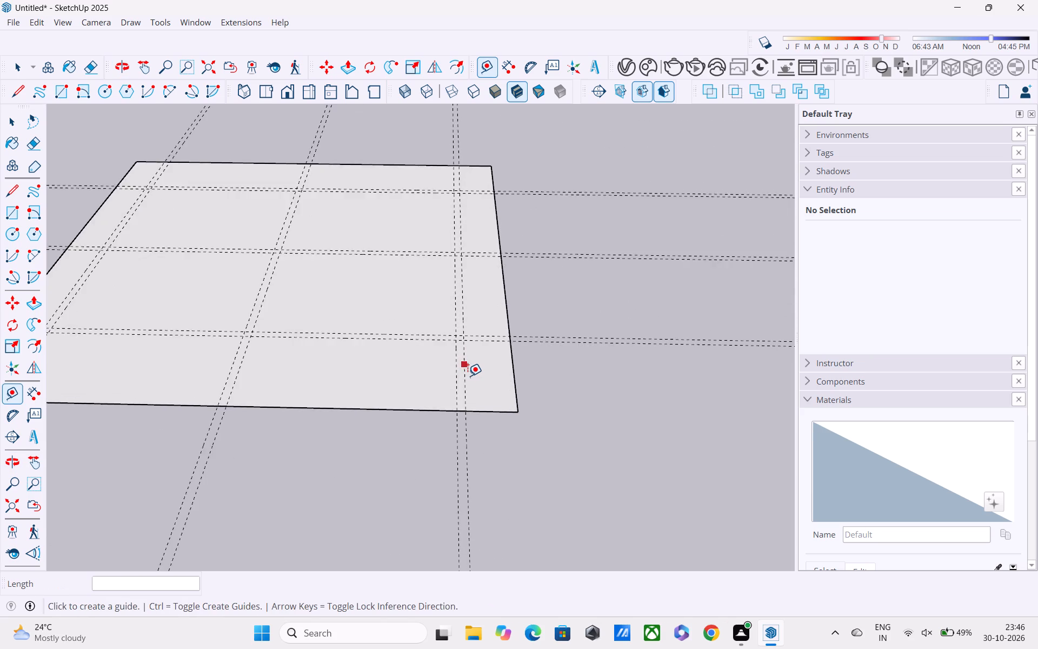
scroll(468, 376, "down", 3)
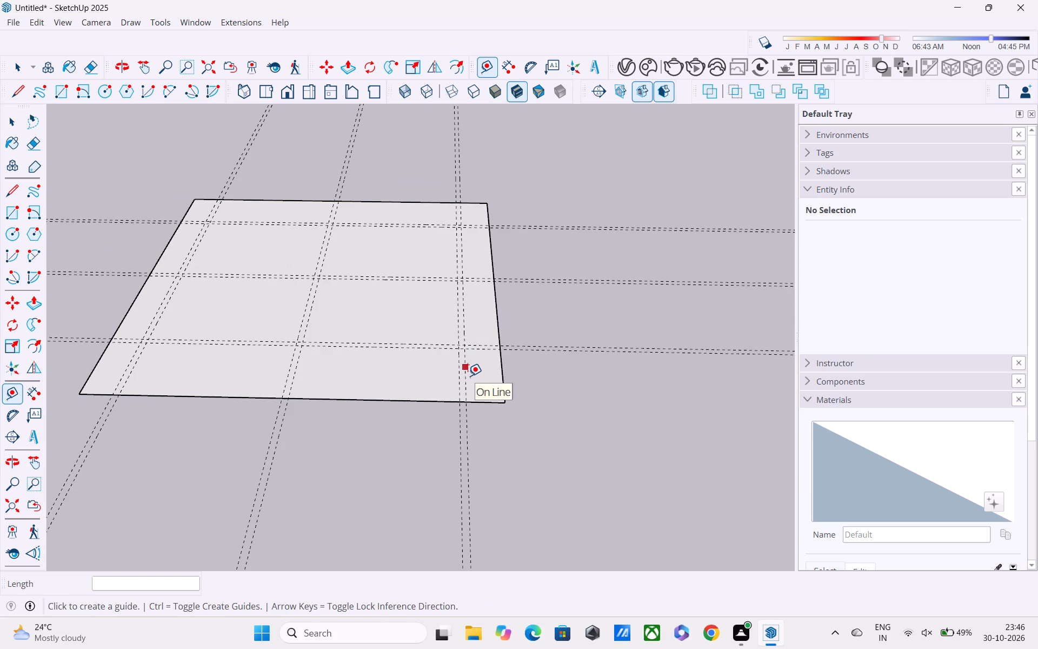
key("r")
scroll(262, 222, "up", 4)
scroll(211, 198, "up", 2)
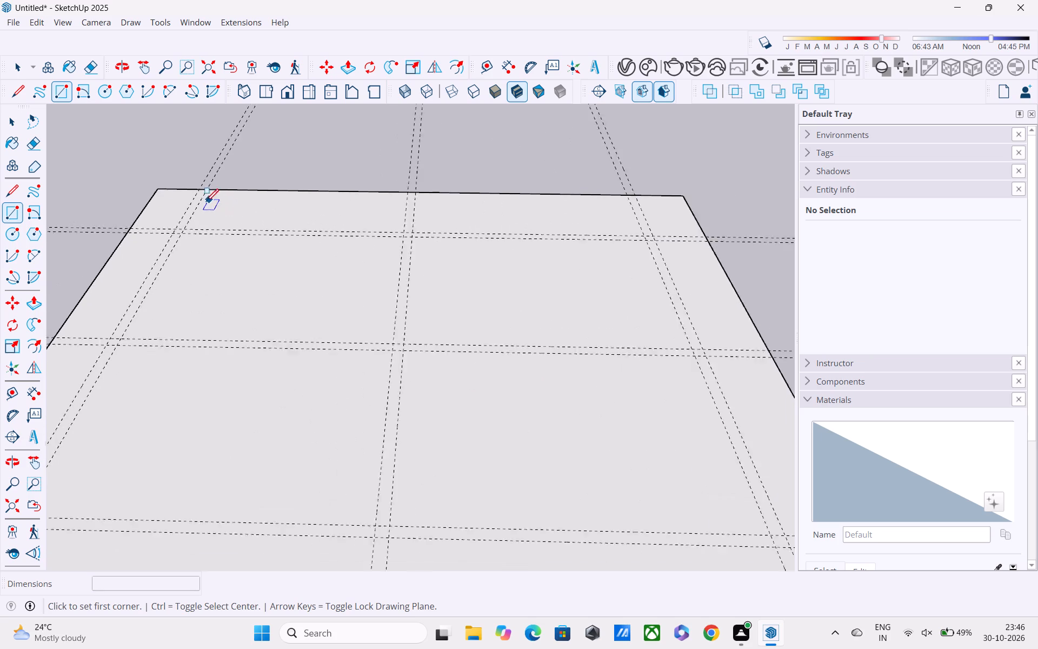
scroll(206, 203, "up", 1)
scroll(170, 234, "up", 7)
left_click(176, 233)
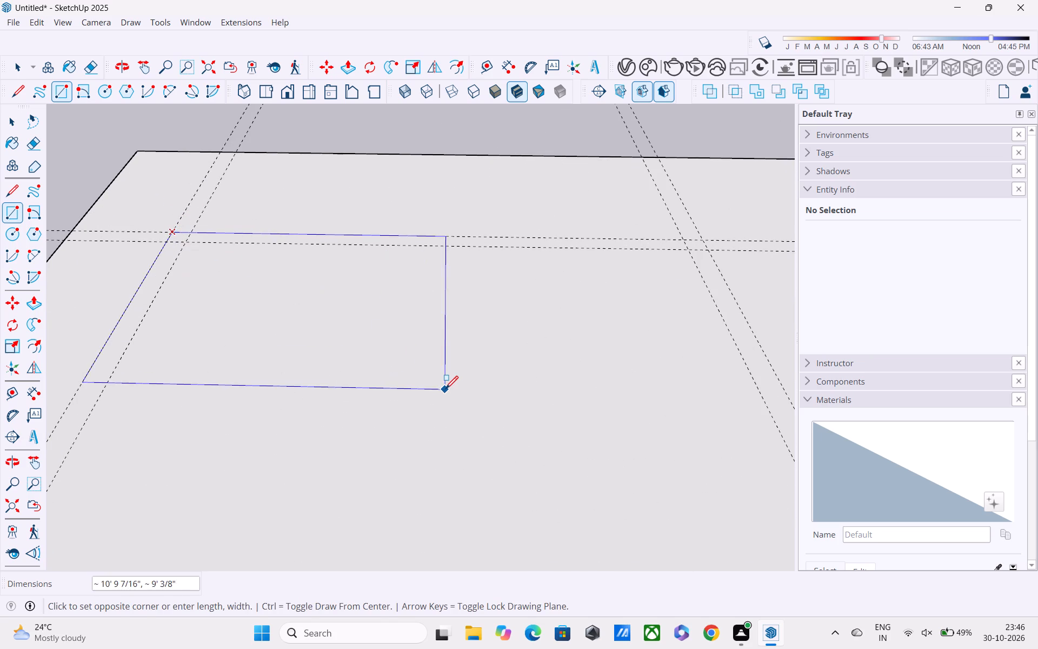
scroll(445, 390, "down", 5)
middle_click_drag(446, 389, 348, 190)
scroll(348, 190, "up", 1, "shift")
scroll(348, 190, "down", 5)
middle_click_drag(481, 281, 372, 206)
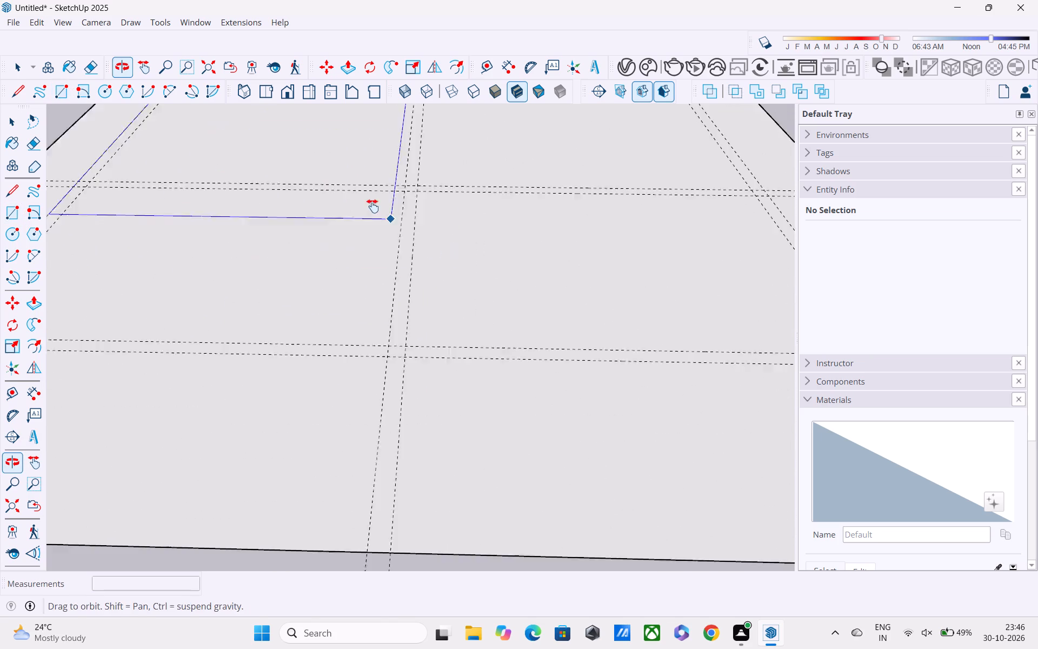
middle_click_drag(372, 206, 370, 204)
scroll(370, 204, "down", 3)
middle_click_drag(561, 301, 390, 316)
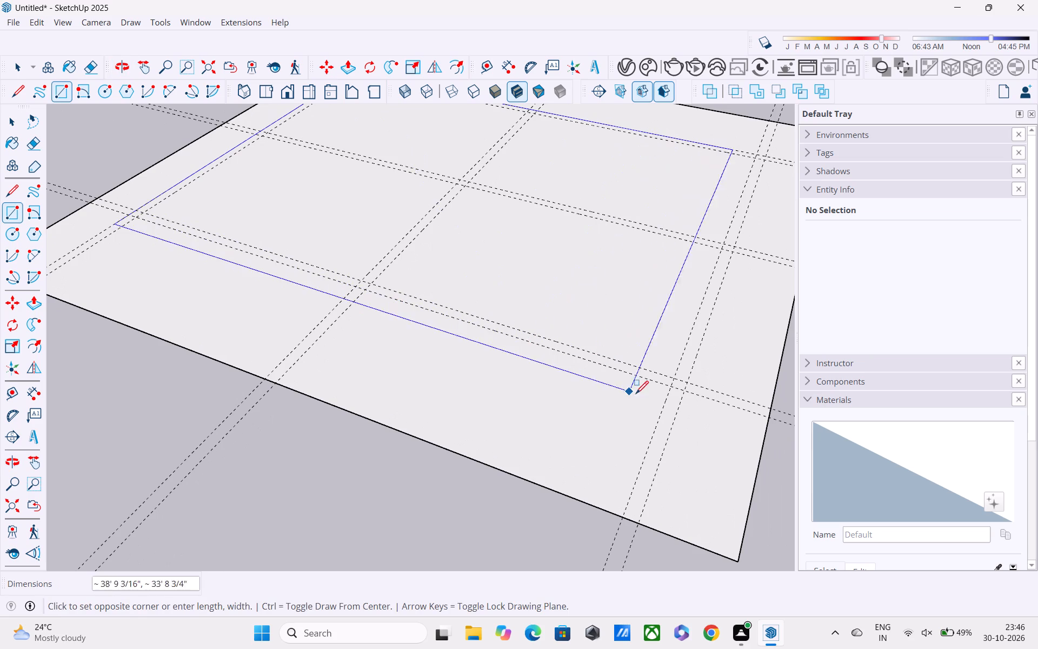
scroll(689, 393, "up", 5)
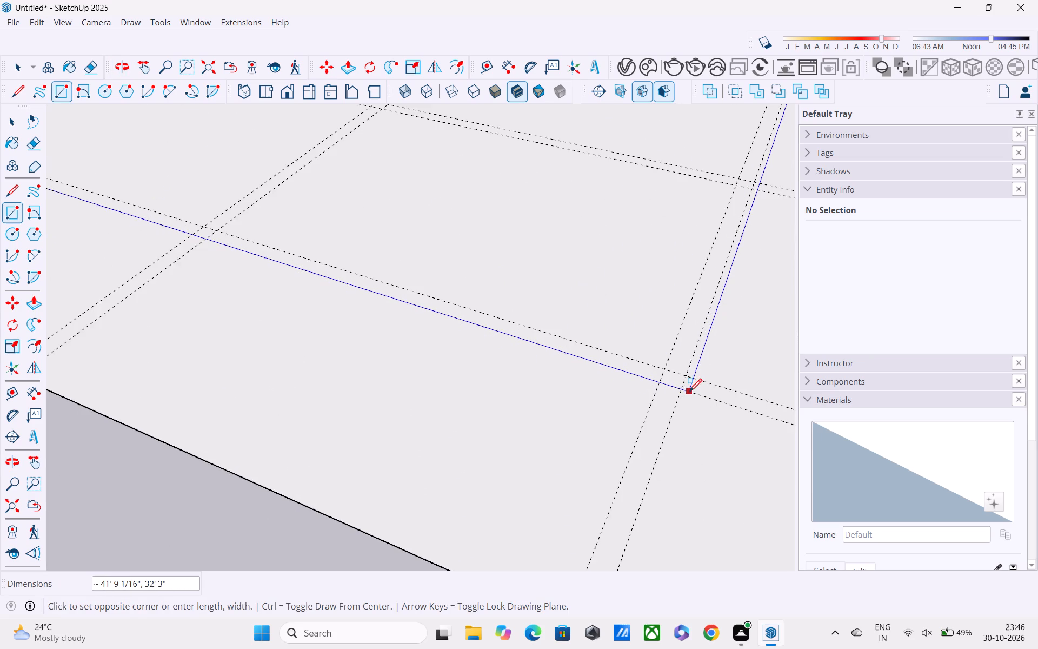
scroll(689, 392, "up", 3)
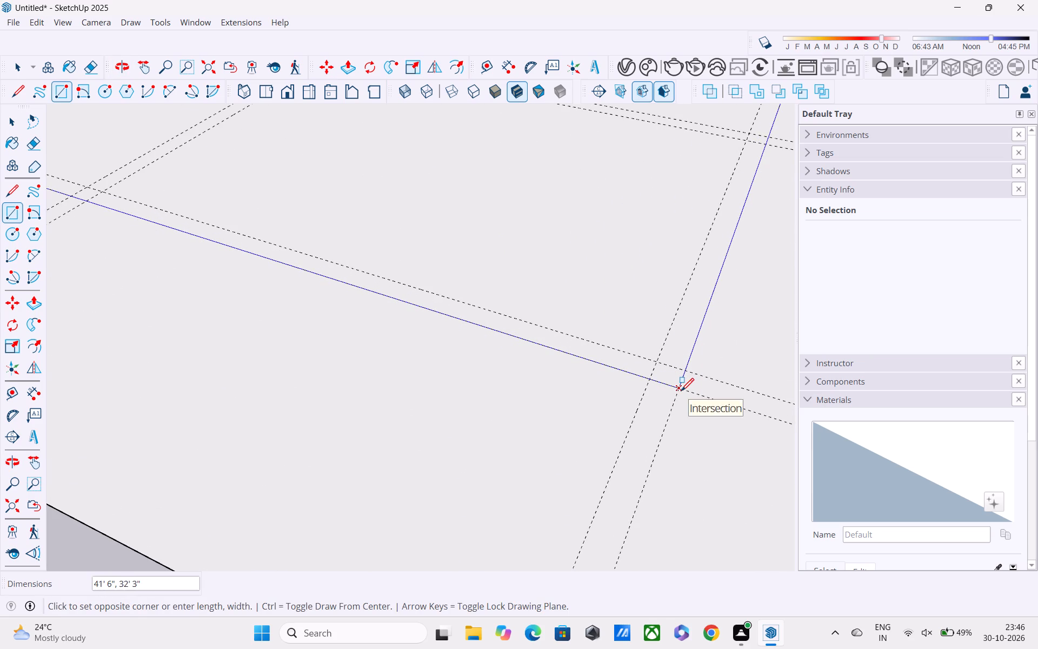
left_click(681, 392)
Draw the inner wall rectangle, 40' by 30' 9", between opposite inner guide intersections inside the outer rectangle.
scroll(678, 384, "down", 5)
middle_click_drag(601, 316, 694, 446)
scroll(693, 408, "down", 5)
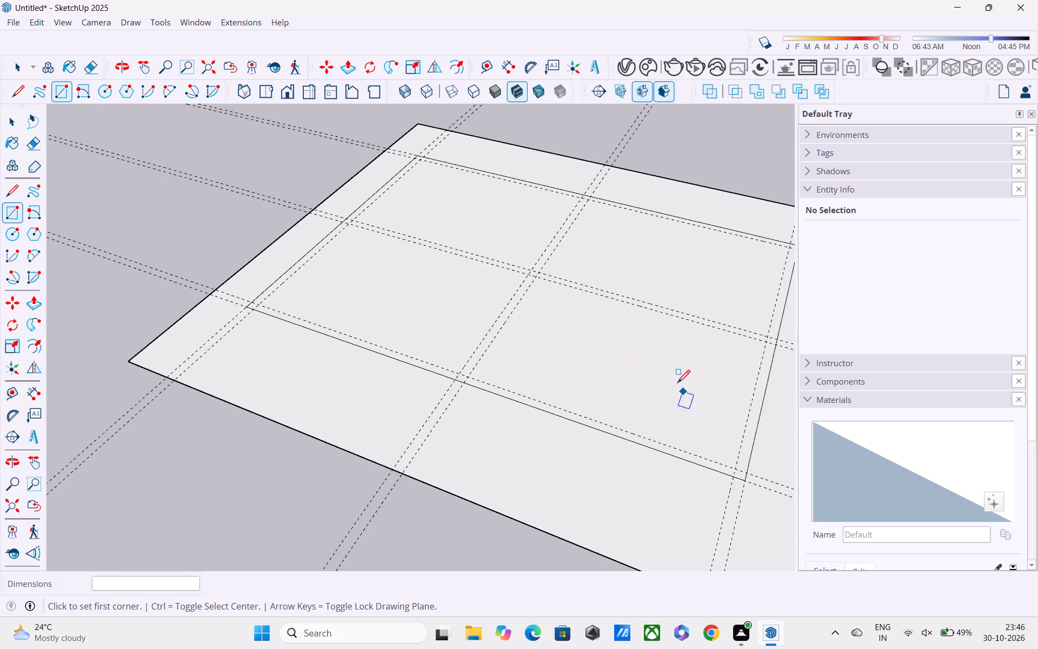
middle_click_drag(670, 374, 674, 476)
scroll(482, 231, "up", 4)
scroll(419, 224, "up", 4)
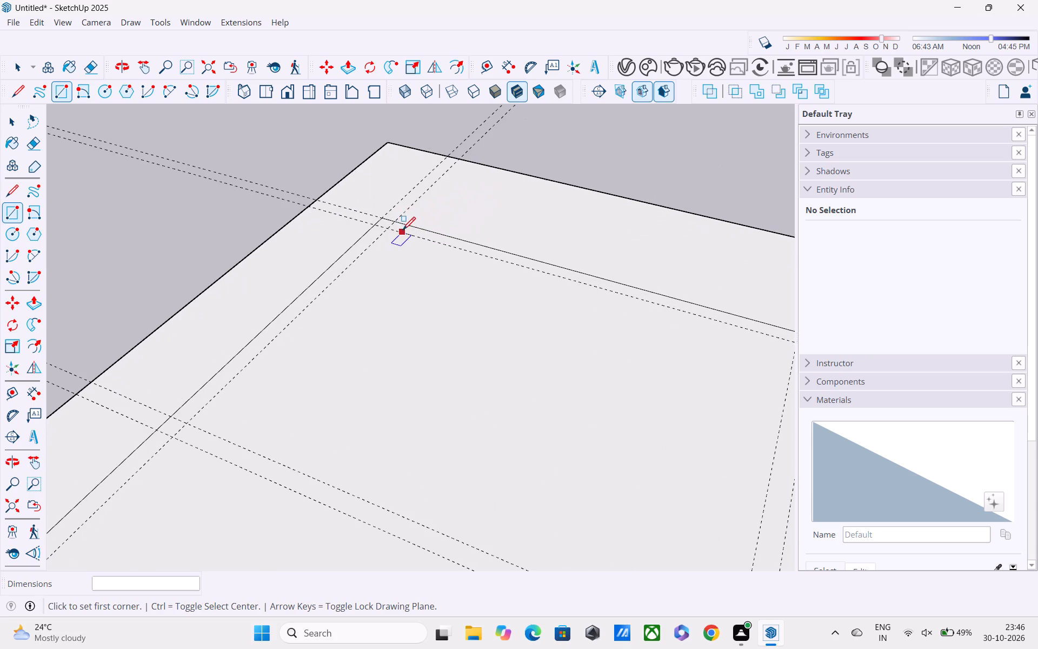
left_click(394, 227)
scroll(500, 427, "down", 1)
middle_click_drag(500, 427, 441, 301, "shift")
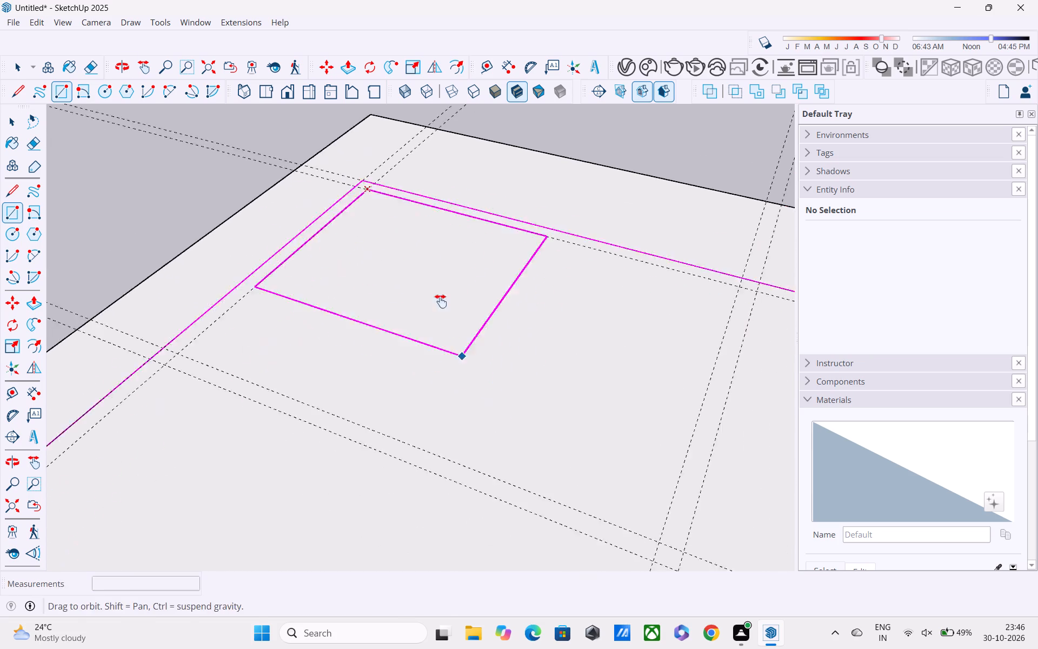
middle_click_drag(441, 301, 417, 206, "shift")
scroll(417, 206, "up", 1, "shift")
scroll(415, 201, "down", 5)
middle_click_drag(492, 396, 367, 158)
scroll(374, 171, "down", 3)
middle_click_drag(549, 351, 377, 368)
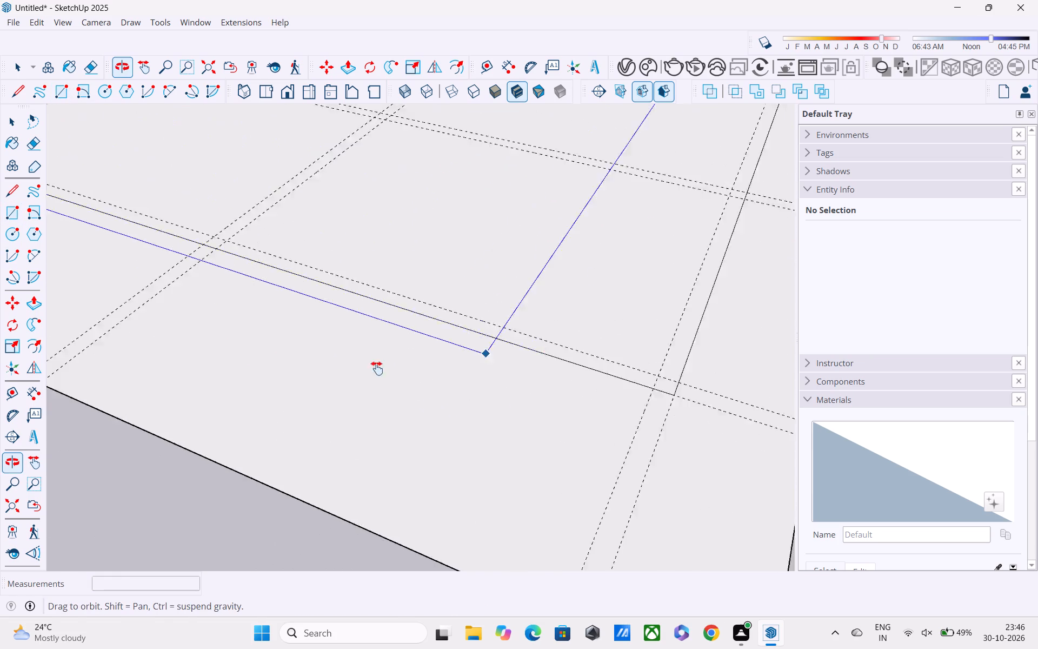
middle_click_drag(377, 368, 241, 475)
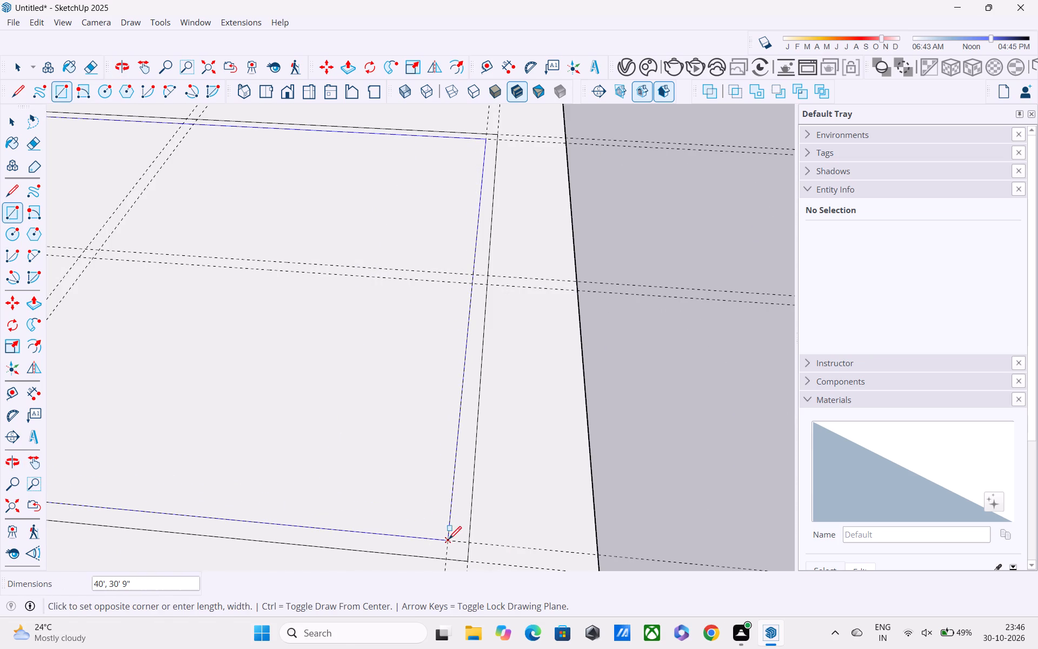
left_click(449, 540)
Draw a 15' 9" by 40' rectangle from the inner wall corner to the far line of the middle lengthwise guide pair.
scroll(449, 473, "down", 5)
middle_click_drag(437, 418, 767, 488, "shift")
scroll(693, 458, "down", 4)
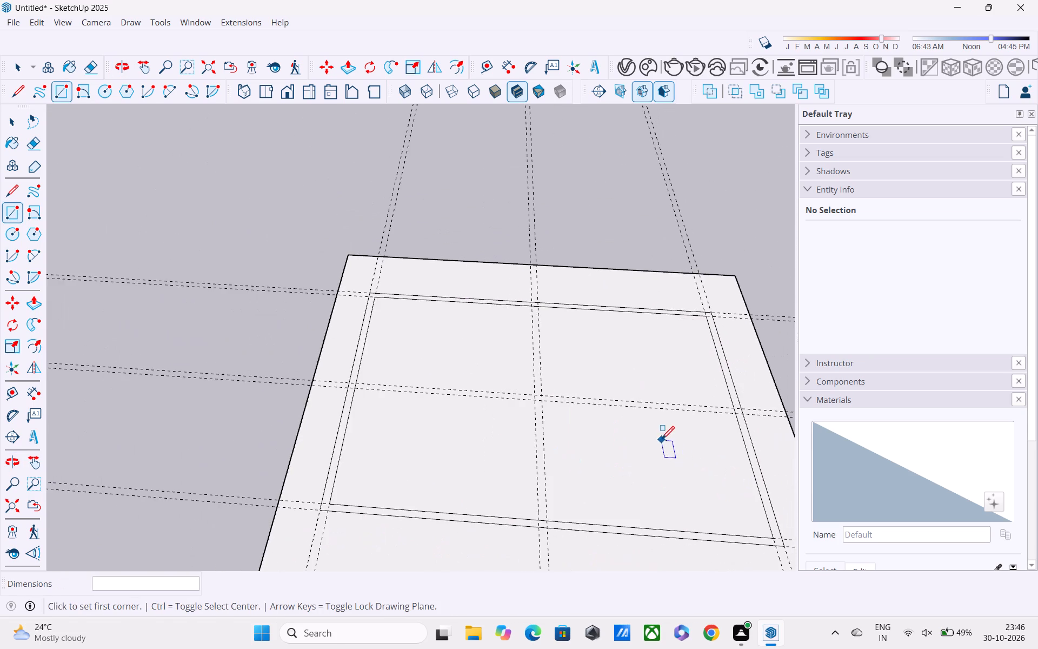
scroll(638, 423, "down", 1)
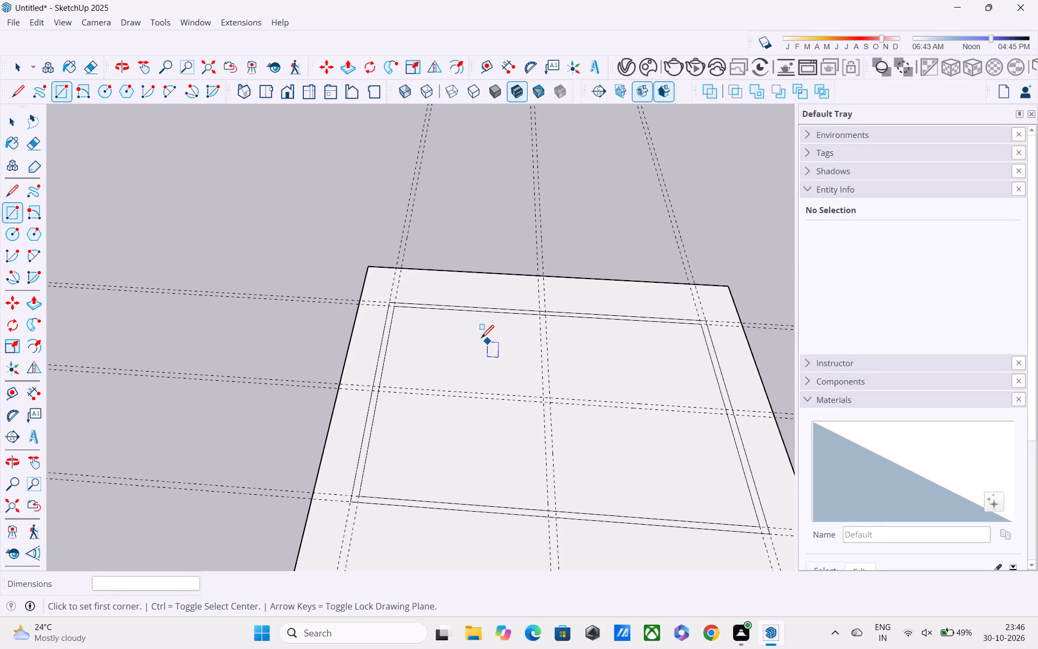
scroll(406, 314, "up", 2)
left_click(391, 306)
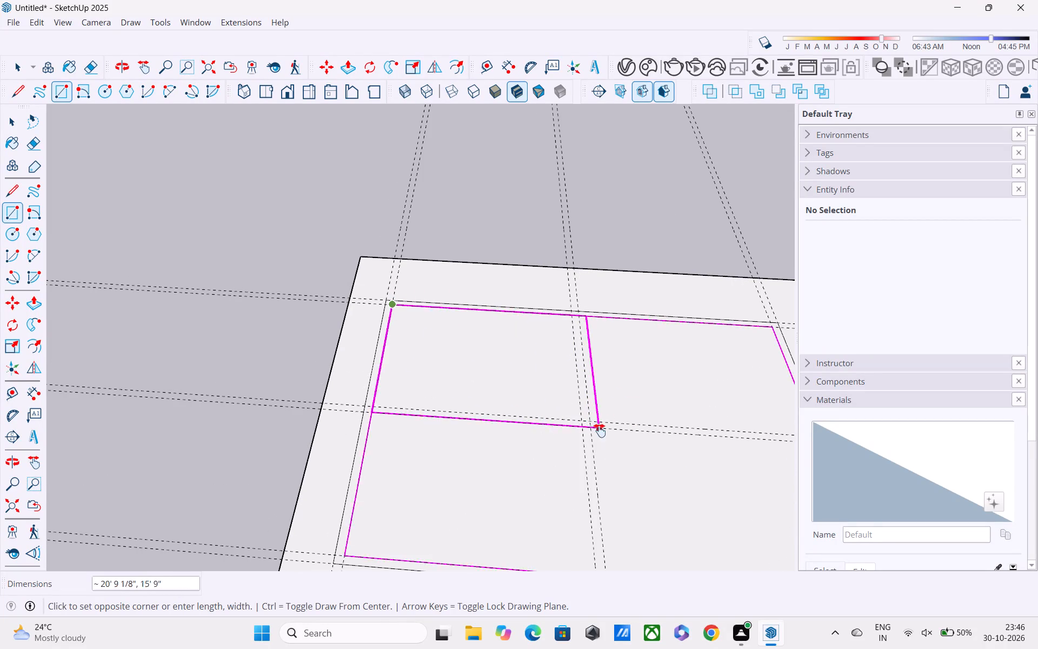
middle_click_drag(600, 431, 440, 370, "shift")
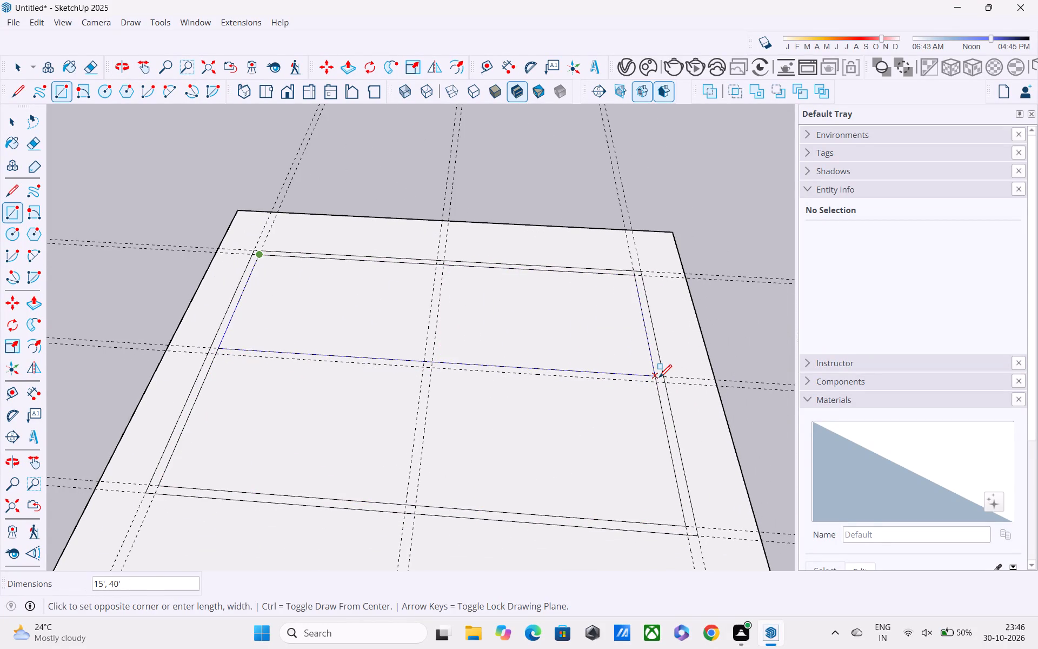
left_click(656, 384)
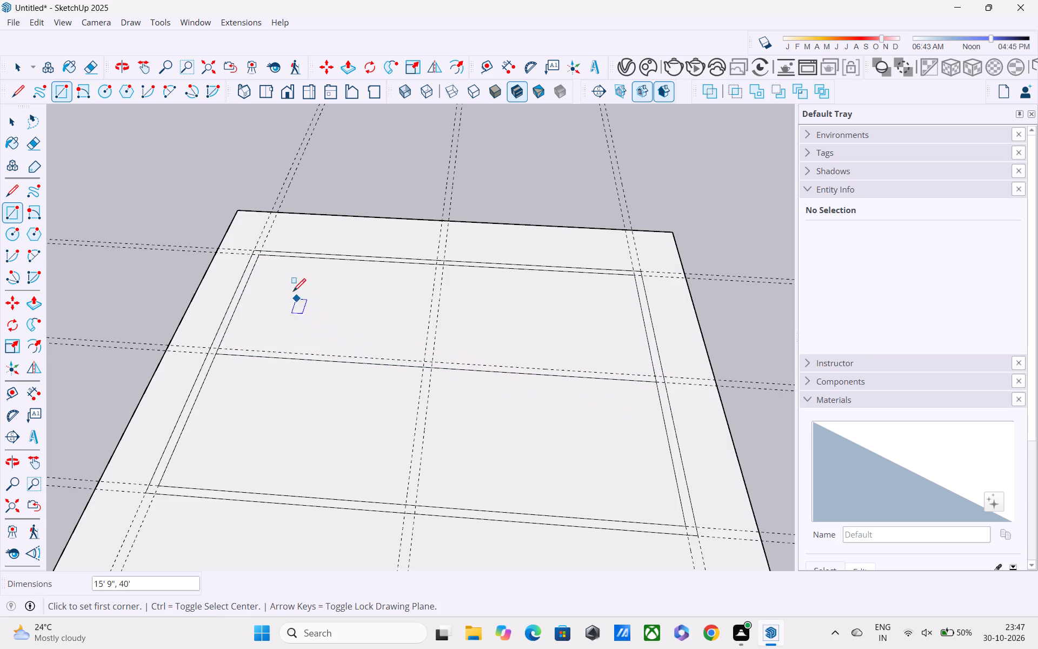
Draw a 15' by 40' rectangle from the same inner wall corner to the near line of the middle lengthwise guide pair.
scroll(274, 263, "up", 3)
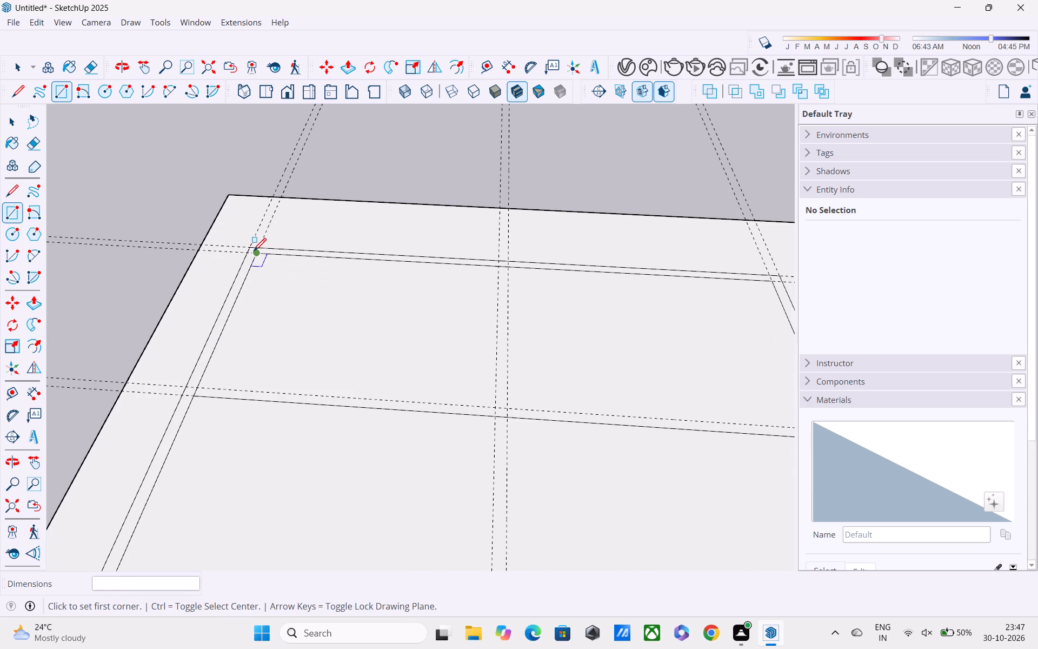
left_click(257, 259)
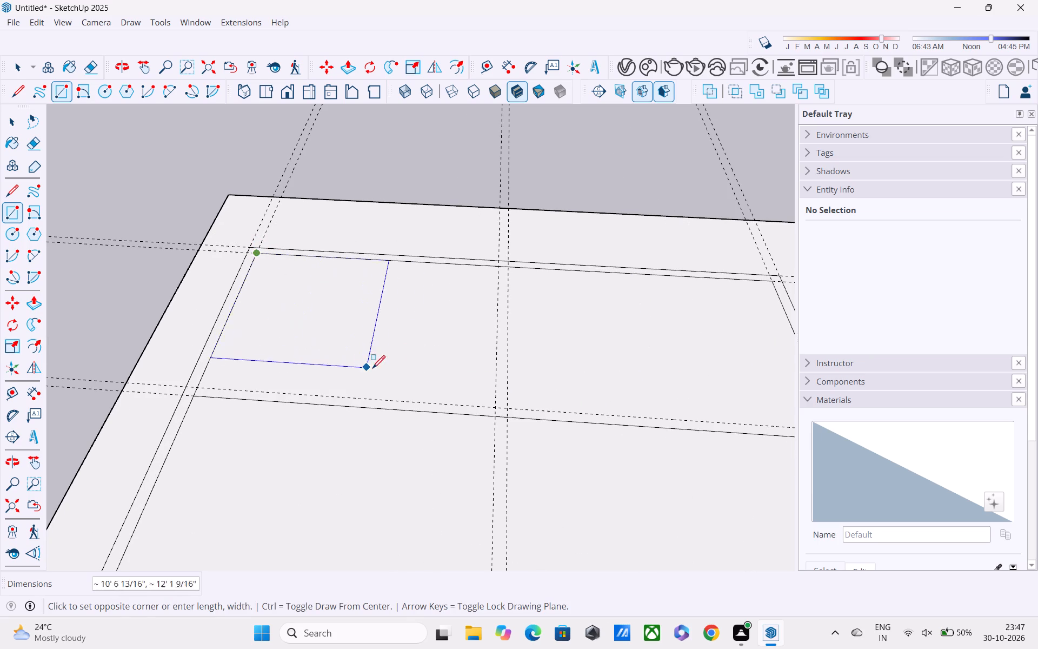
middle_click_drag(497, 396, 300, 315)
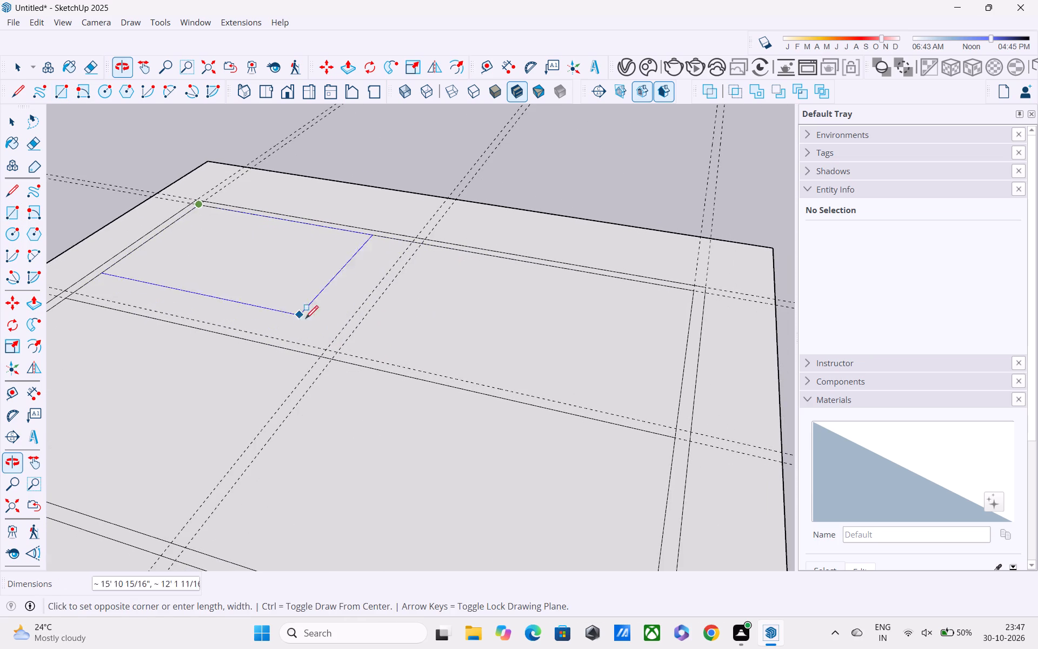
middle_click_drag(580, 390, 537, 386)
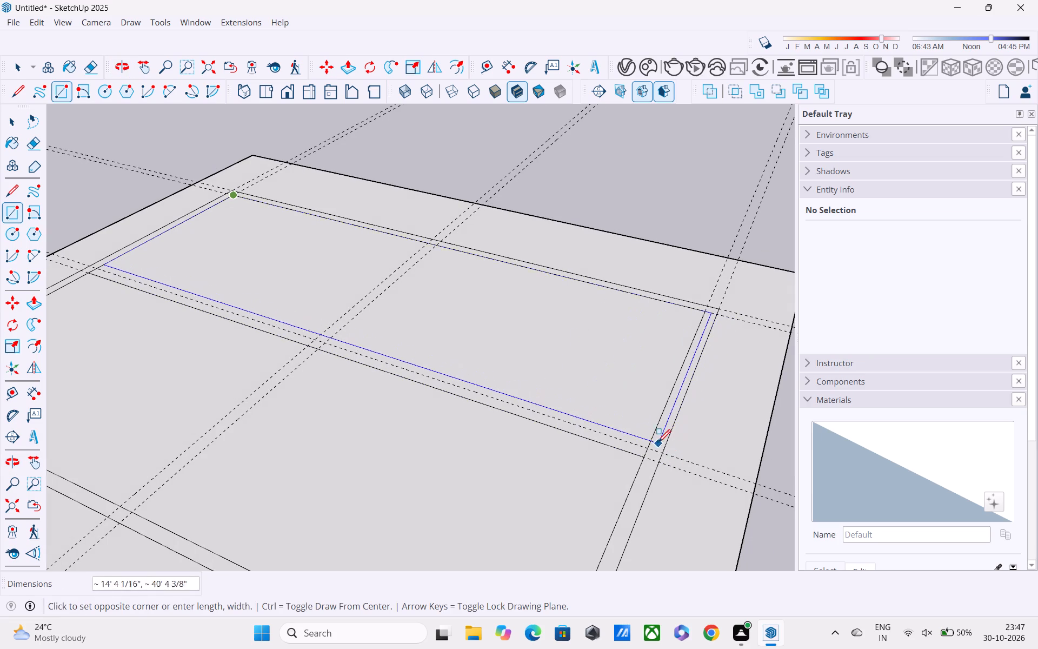
left_click(651, 446)
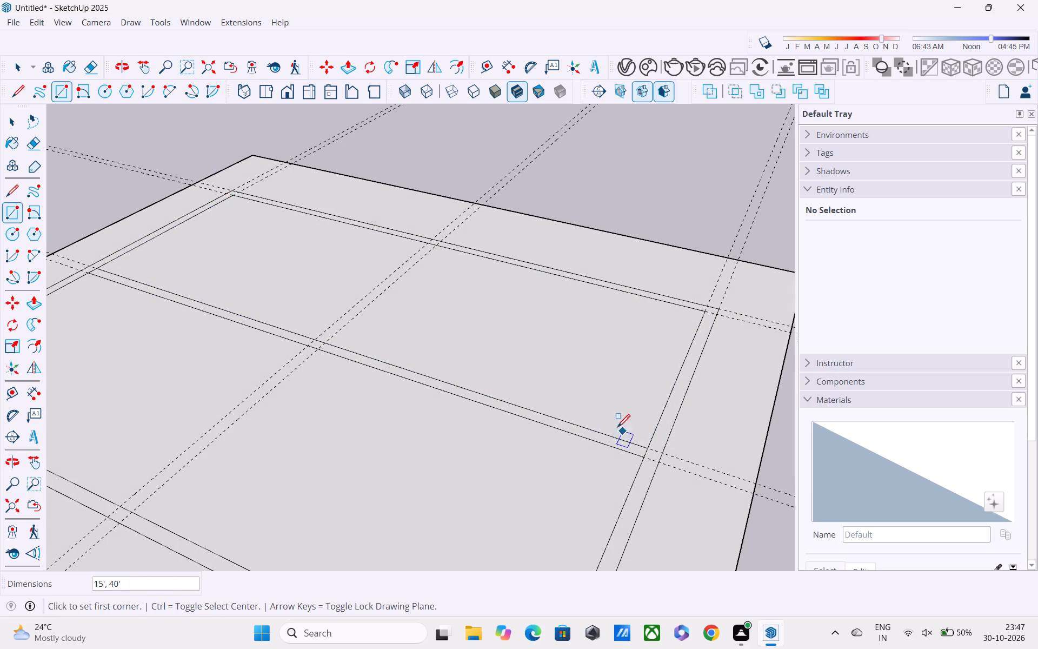
Draw a rectangle from a wall corner across both rooms to the far line of the middle cross guide pair.
scroll(598, 414, "down", 4)
middle_click_drag(542, 398, 608, 388, "shift")
scroll(608, 388, "down", 4)
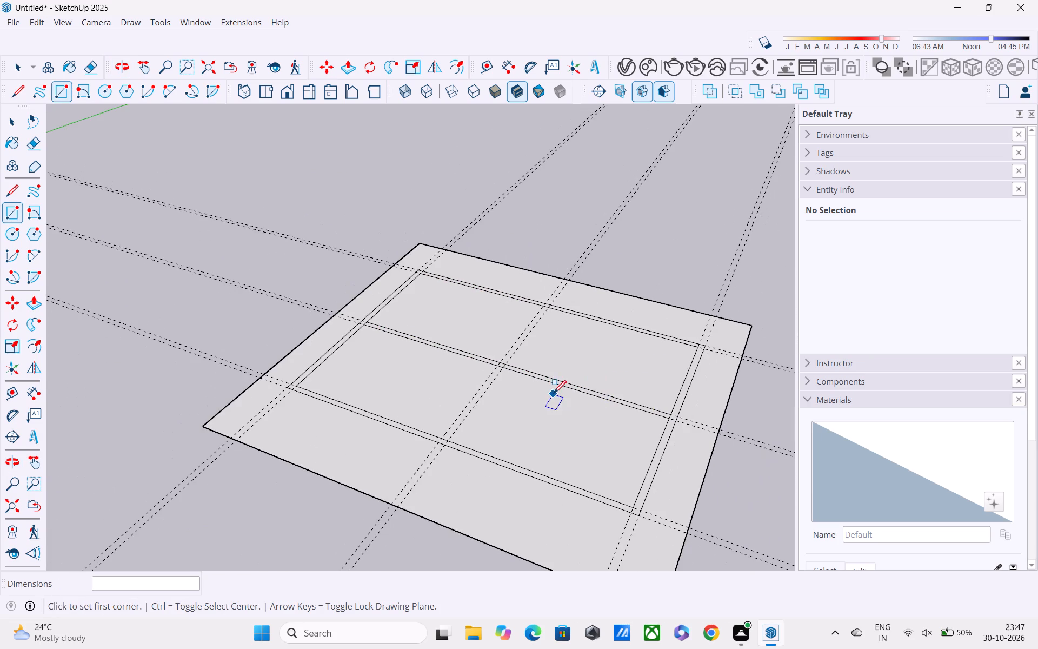
middle_click_drag(554, 394, 414, 529)
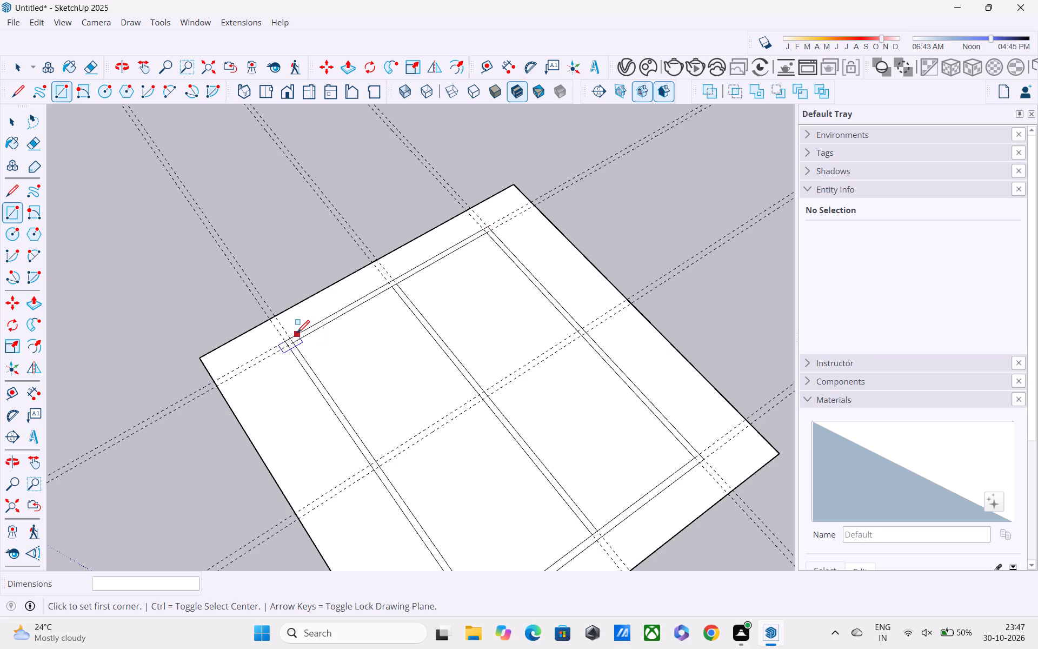
scroll(290, 345, "up", 6)
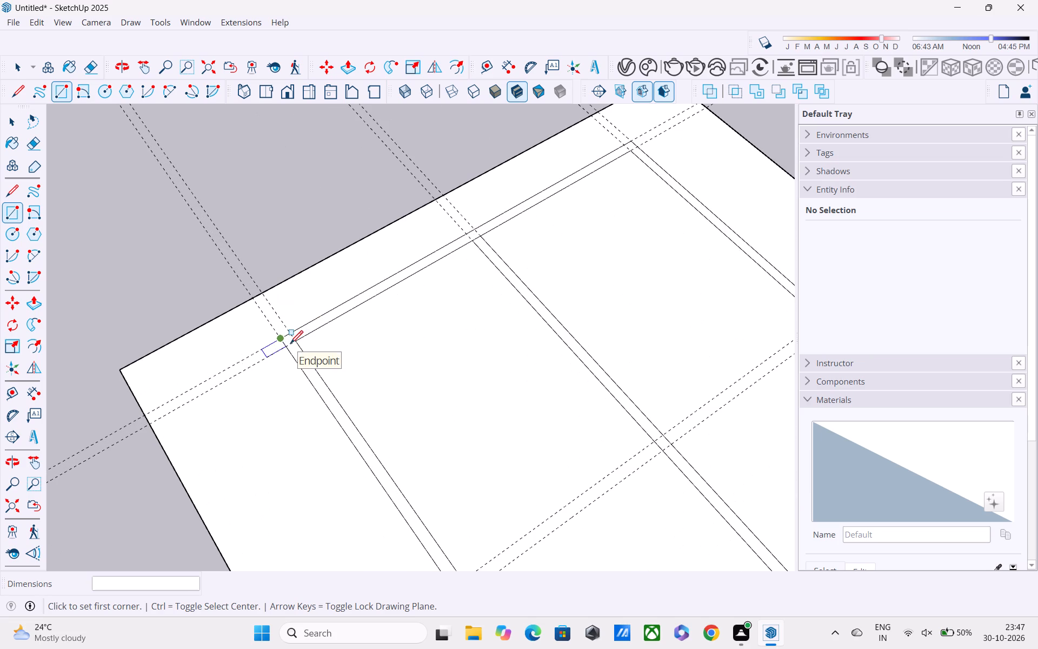
left_click(284, 341)
middle_click_drag(561, 409, 240, 359, "shift")
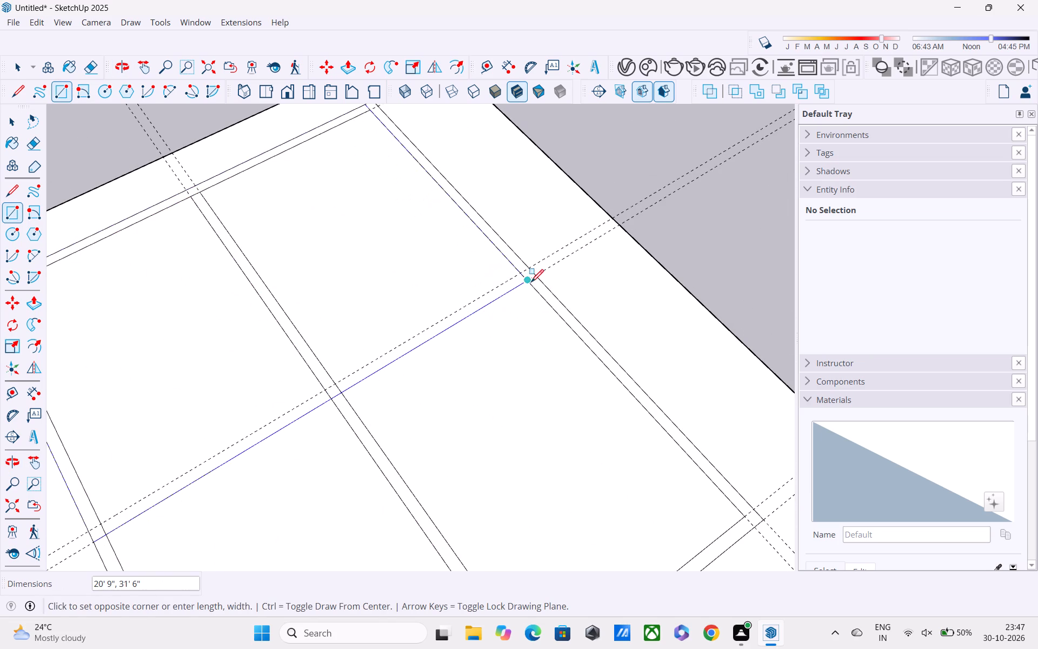
left_click(536, 277)
Draw a rectangle from the inner wall corner across both rooms to the near line of the middle cross guide pair.
middle_click_drag(531, 282, 796, 309, "shift")
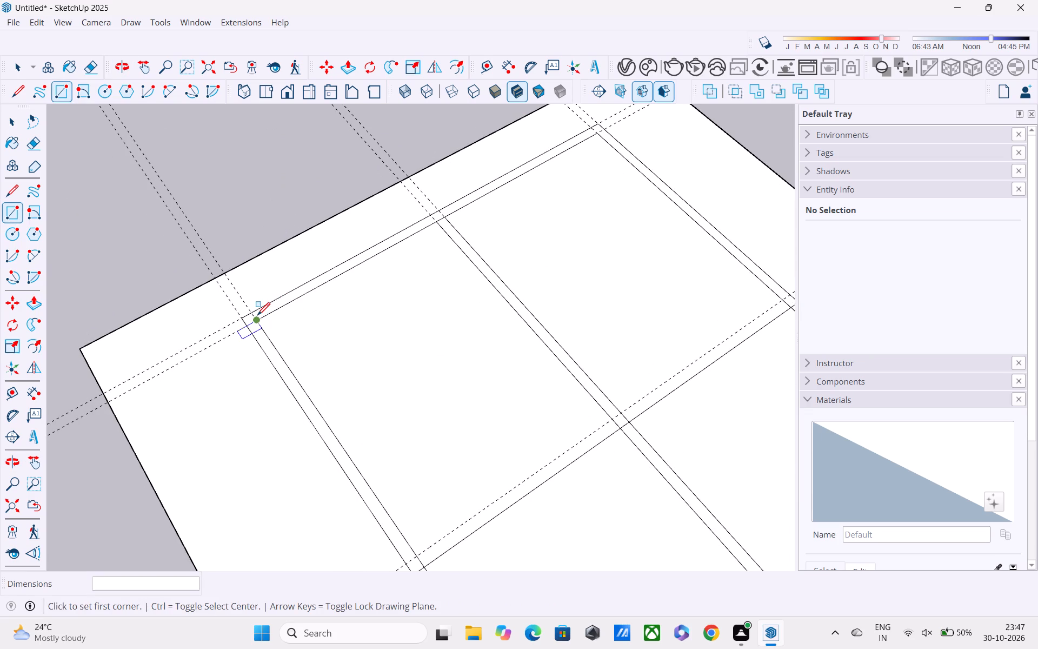
scroll(256, 316, "up", 5)
scroll(255, 326, "down", 1)
scroll(254, 328, "up", 2)
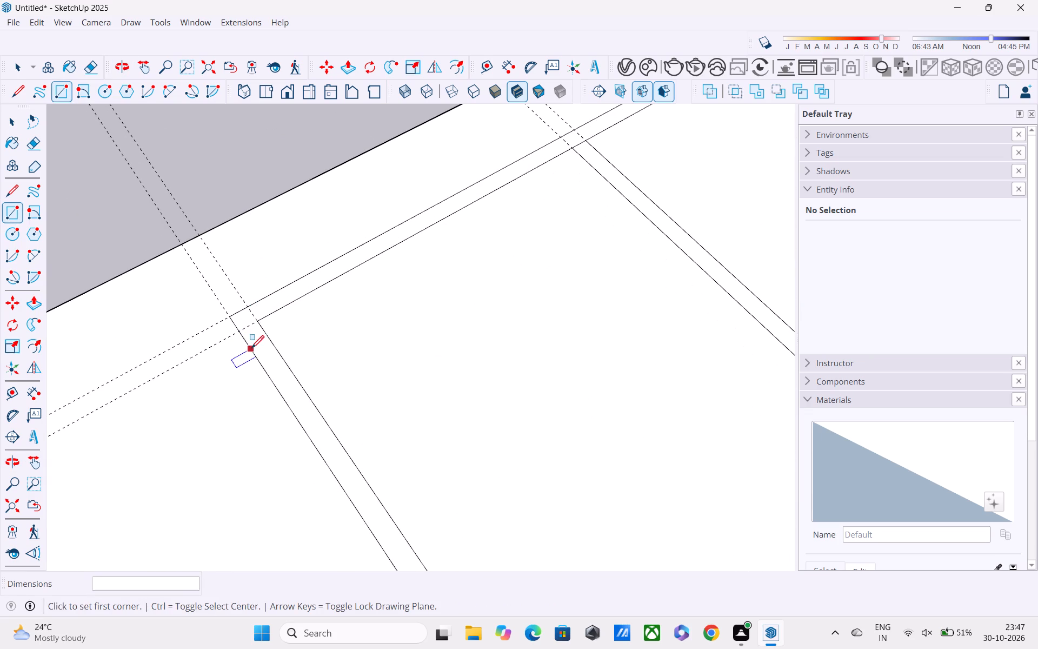
left_click(259, 319)
middle_click_drag(534, 386, 42, 295)
scroll(42, 295, "down", 4)
middle_click_drag(437, 331, 420, 376, "shift")
scroll(420, 378, "down", 5)
scroll(550, 377, "up", 1)
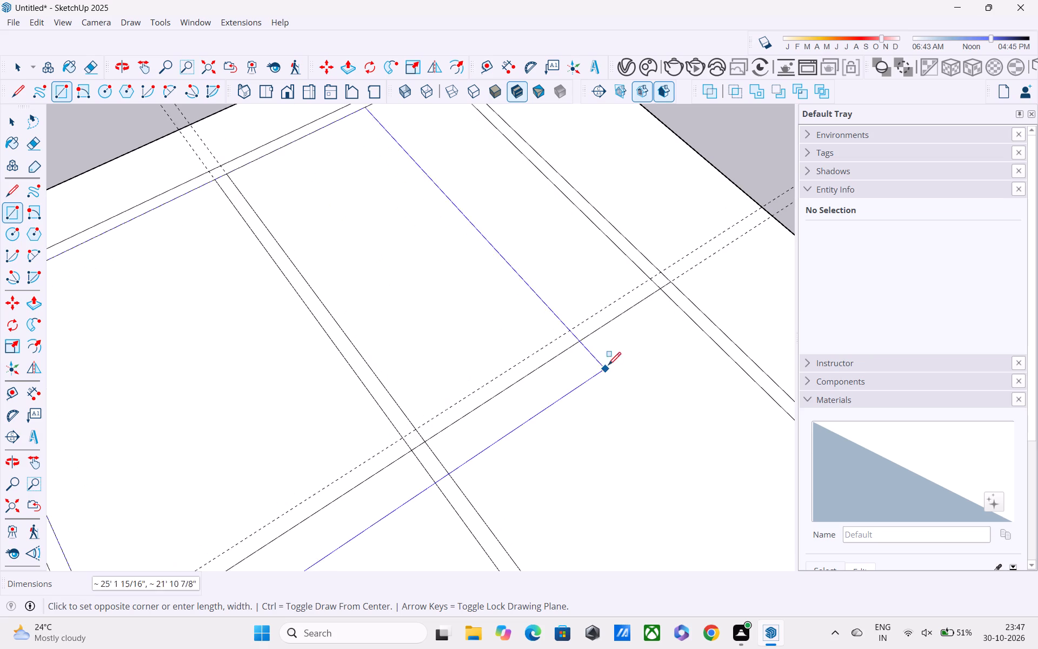
left_click(650, 280)
Erase the edges crossing inside the central junction where the two middle partition walls intersect.
scroll(648, 282, "down", 6)
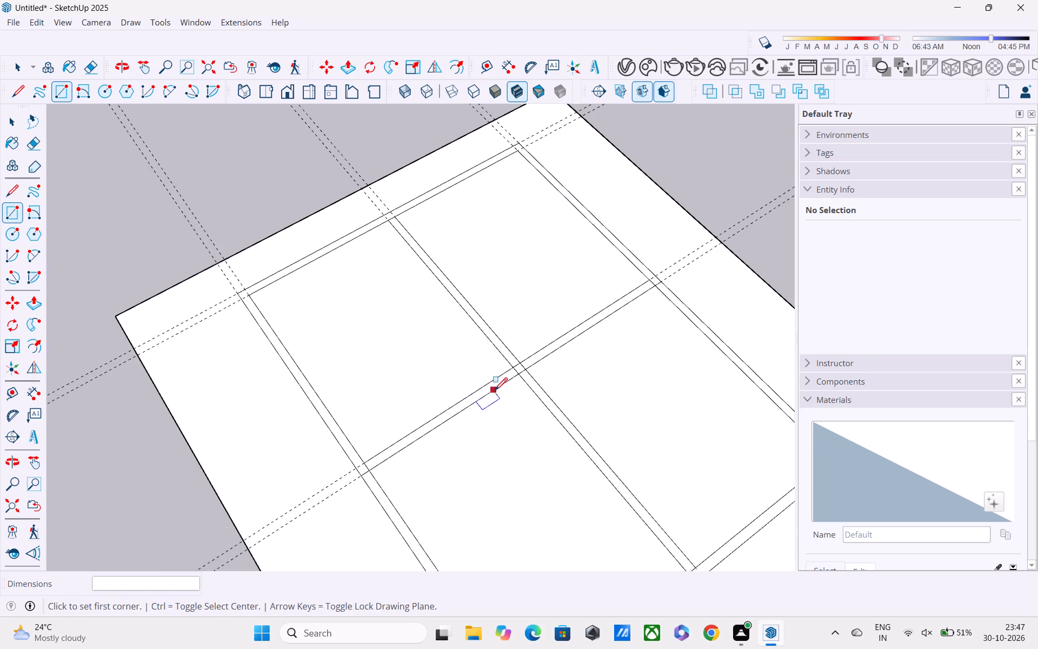
middle_click_drag(495, 392, 570, 353)
scroll(574, 352, "up", 1)
scroll(574, 352, "down", 5)
middle_click_drag(529, 439, 648, 353)
scroll(649, 352, "down", 2)
middle_click_drag(649, 352, 654, 341)
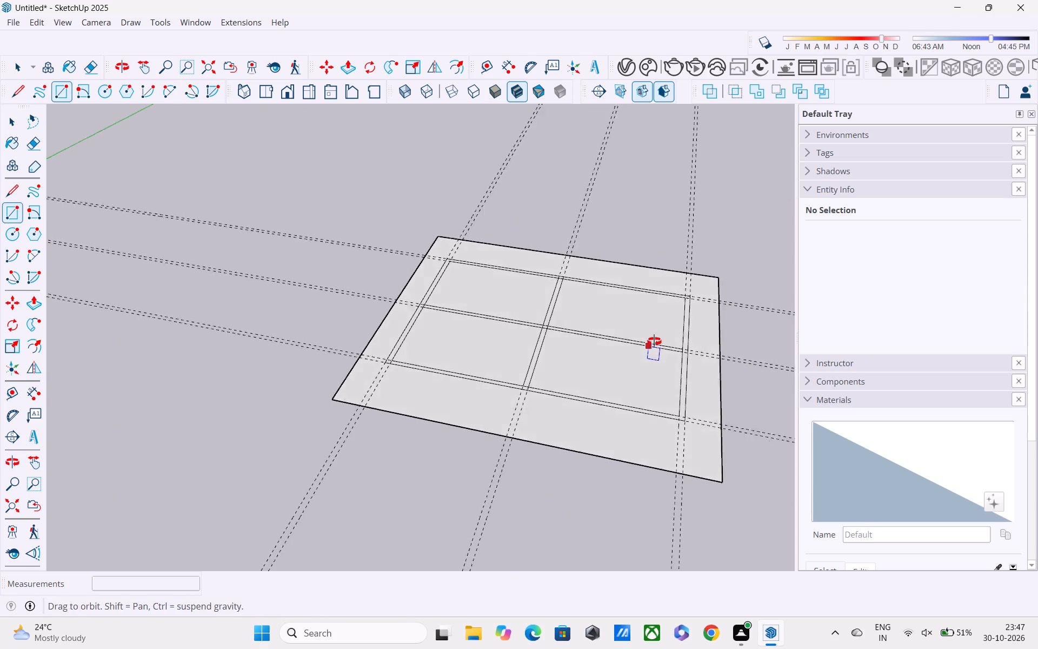
middle_click_drag(654, 341, 664, 323)
scroll(517, 367, "up", 4)
key("space")
key("e")
scroll(464, 378, "up", 5)
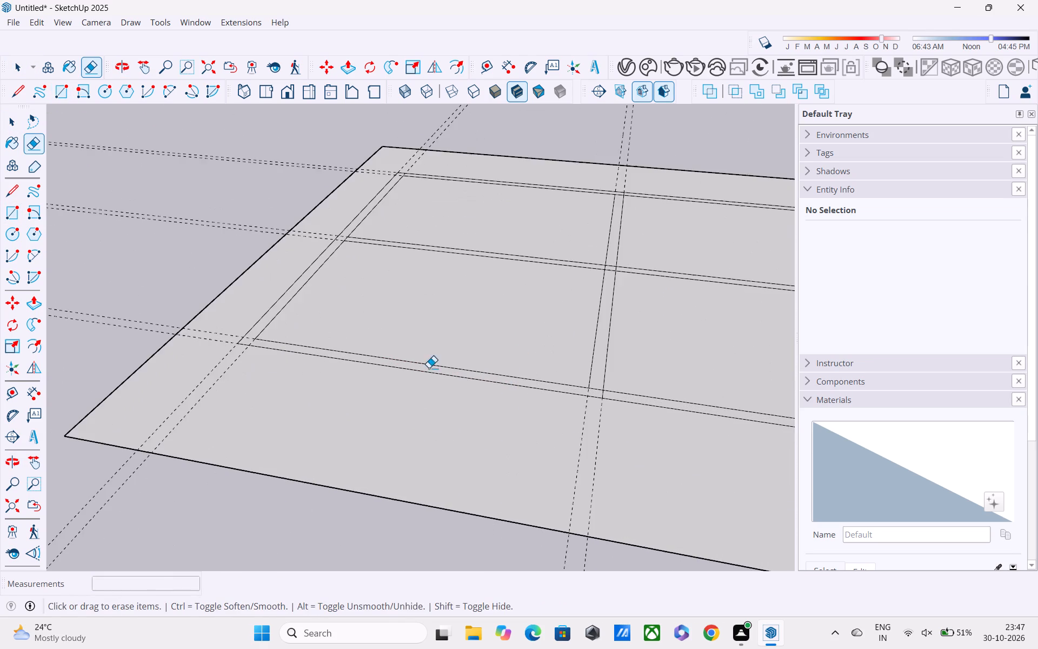
middle_click_drag(401, 350, 414, 476)
scroll(643, 478, "up", 4)
scroll(608, 515, "up", 4)
scroll(576, 486, "down", 5)
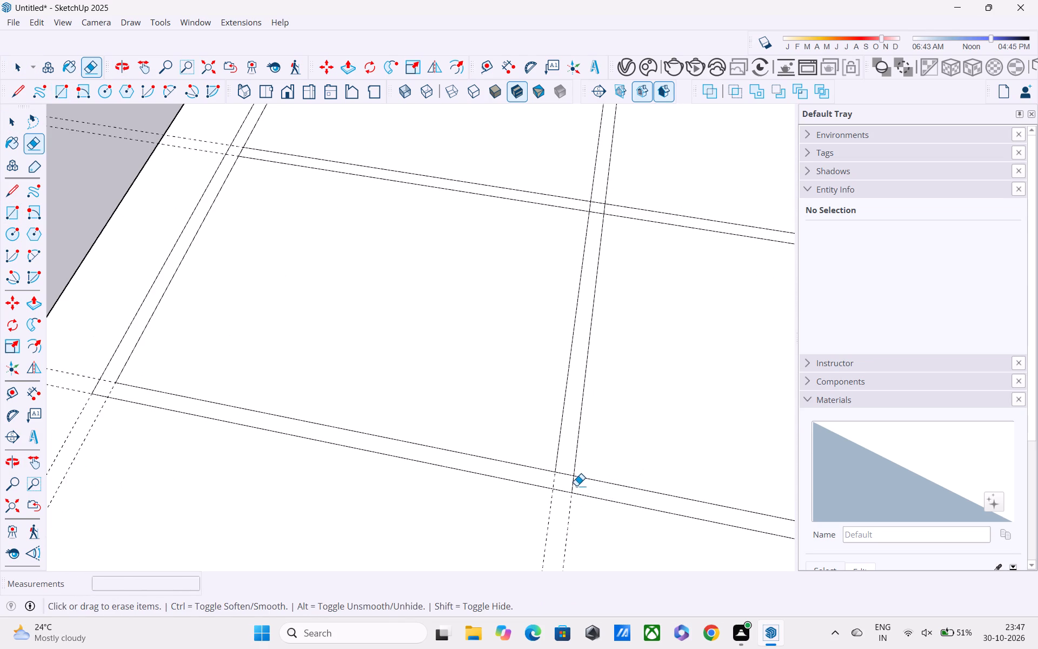
scroll(577, 550, "down", 5)
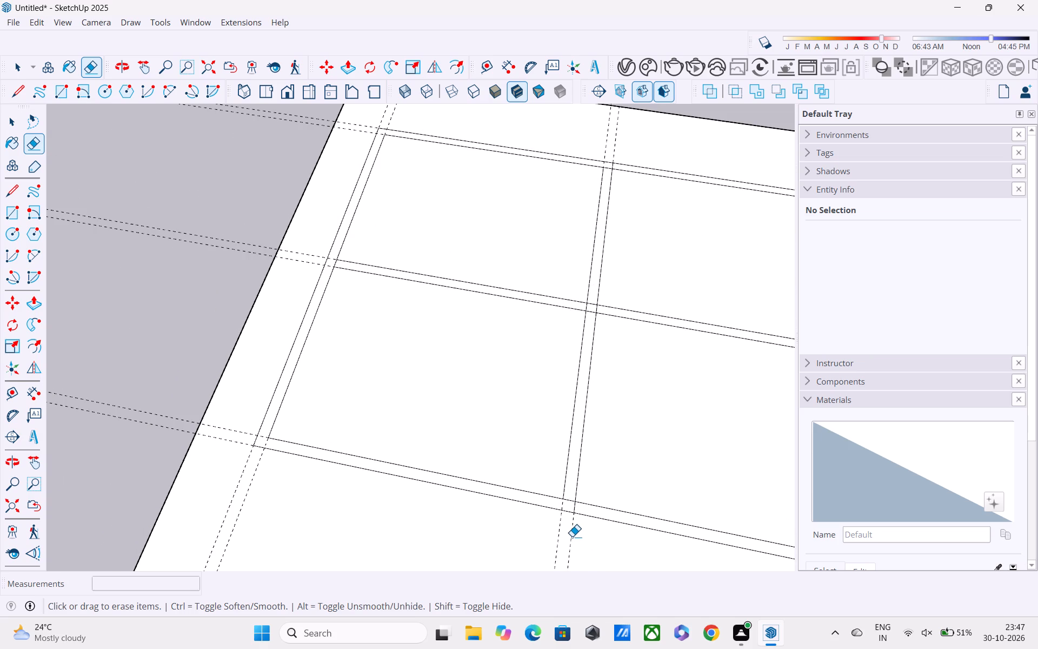
middle_click_drag(571, 535, 333, 488, "shift")
scroll(331, 473, "up", 1)
scroll(331, 473, "down", 5)
middle_click_drag(432, 468, 430, 400)
scroll(446, 355, "up", 4)
scroll(367, 307, "up", 2)
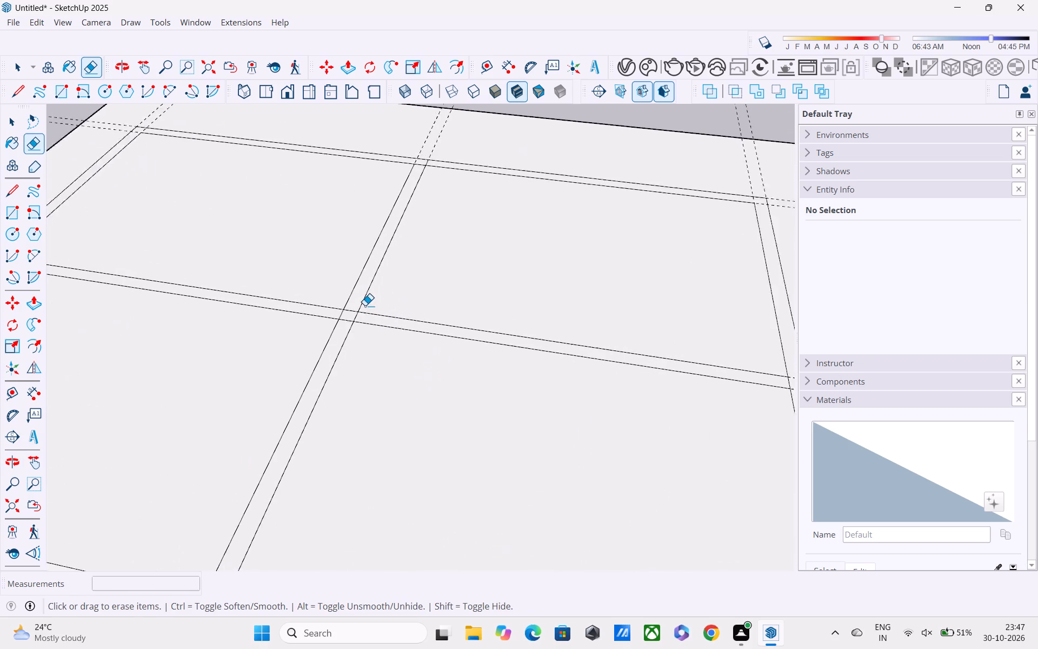
scroll(365, 306, "up", 6)
left_click_drag(352, 301, 328, 333)
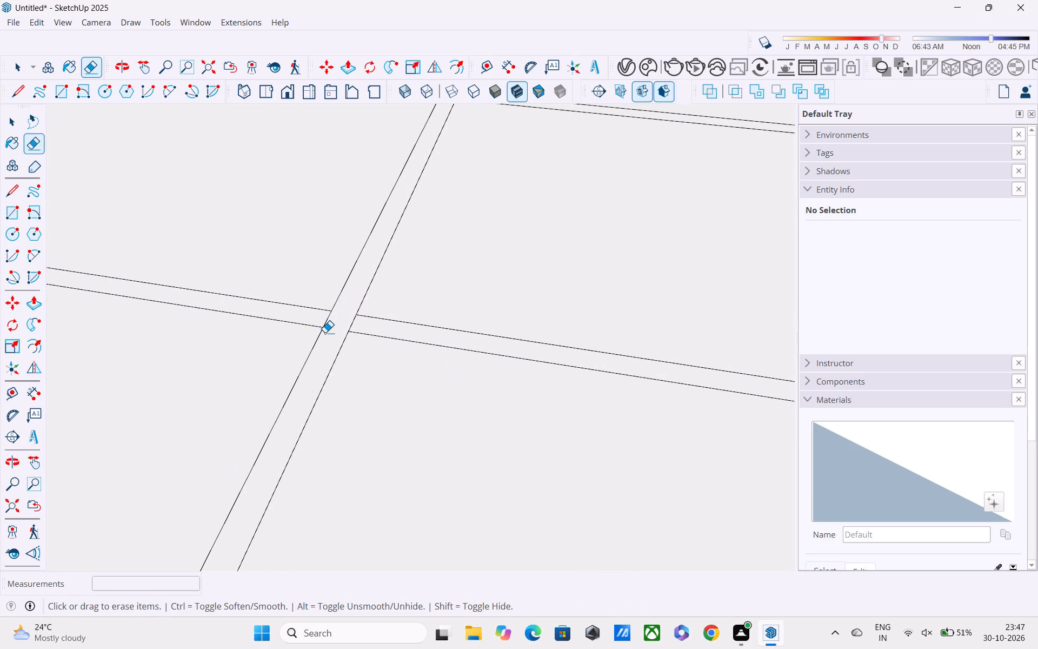
left_click_drag(307, 321, 374, 328)
Erase the leftover edges where the middle partition meets the far outer wall, leaving that junction open.
scroll(376, 328, "down", 6)
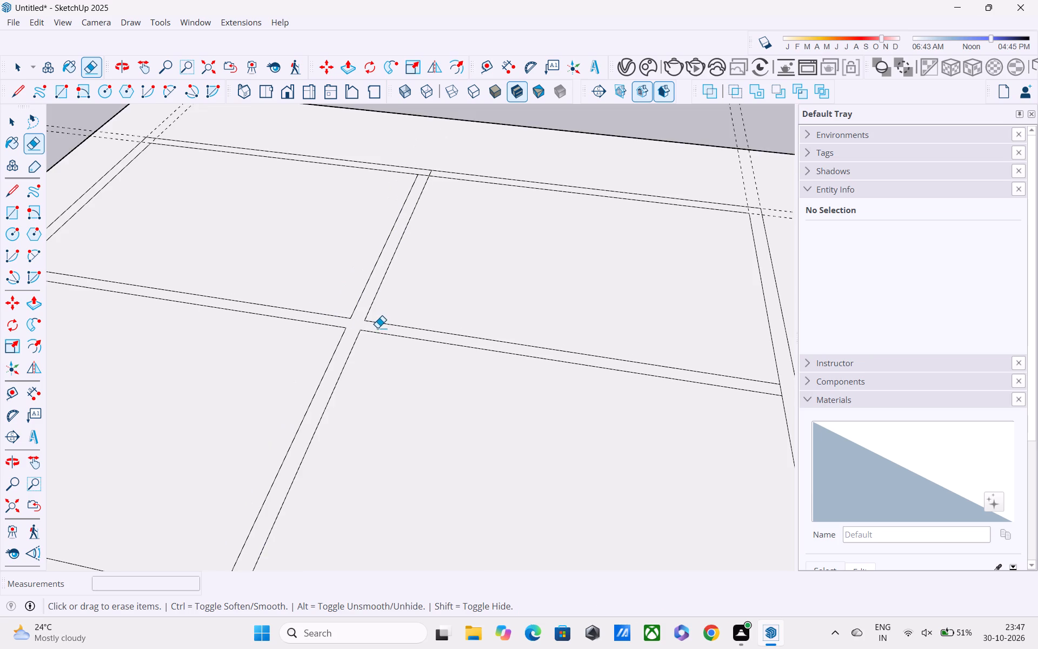
middle_click_drag(377, 328, 361, 417)
scroll(361, 398, "down", 4)
middle_click_drag(324, 381, 527, 455)
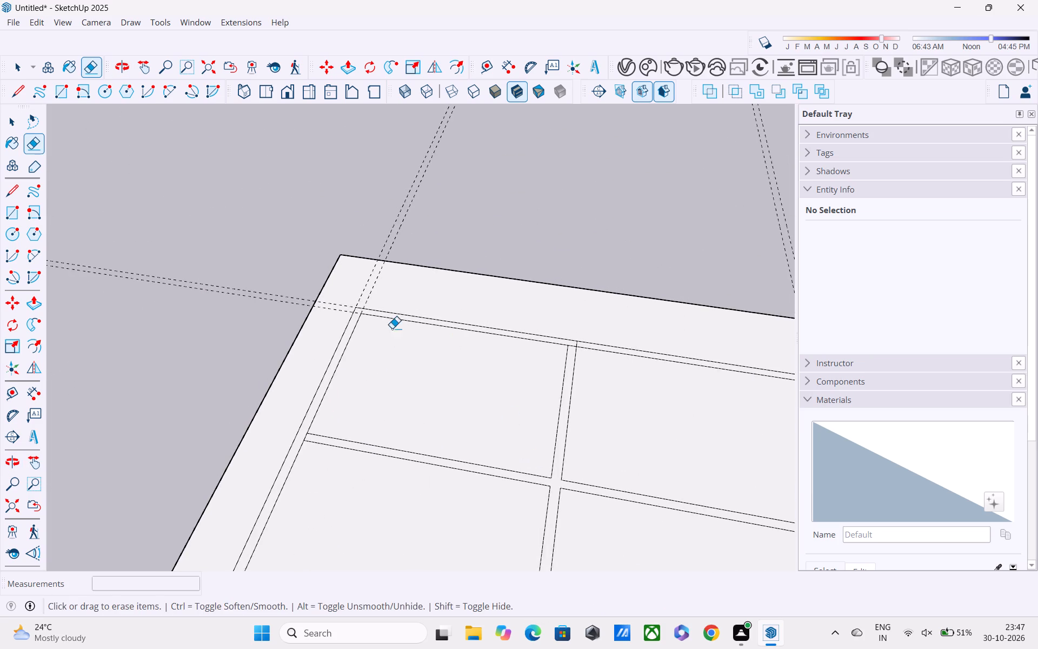
scroll(377, 328, "up", 8)
scroll(371, 316, "down", 5)
middle_click_drag(497, 359, 278, 289, "shift")
scroll(608, 289, "up", 4)
scroll(429, 296, "up", 3)
left_click_drag(376, 271, 381, 277)
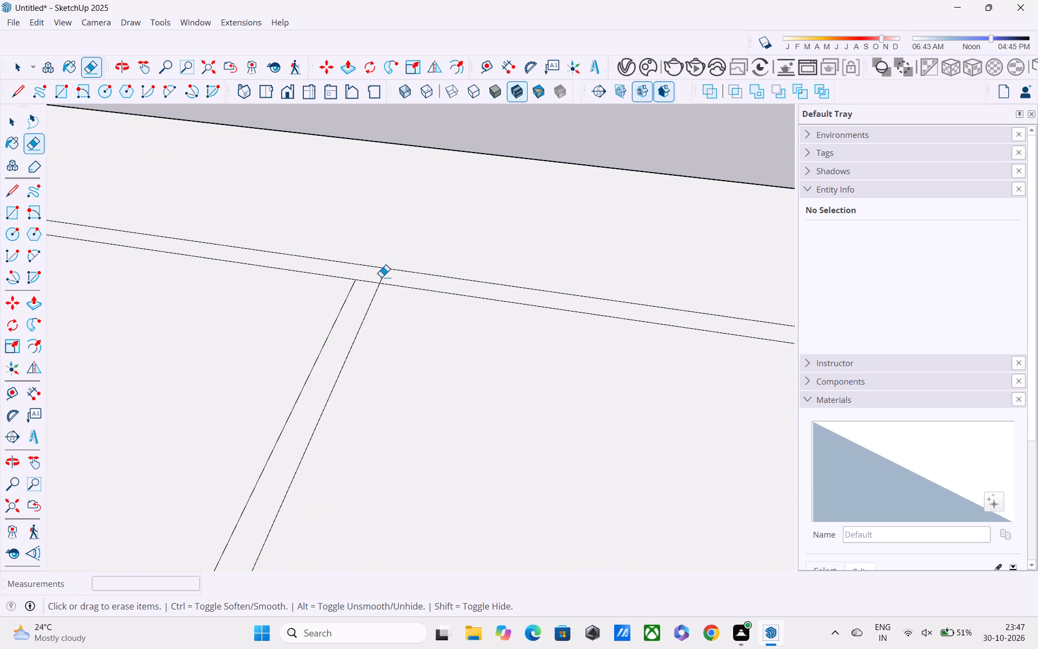
left_click_drag(381, 277, 384, 279)
scroll(384, 279, "up", 1)
scroll(384, 279, "down", 5)
scroll(387, 293, "up", 7)
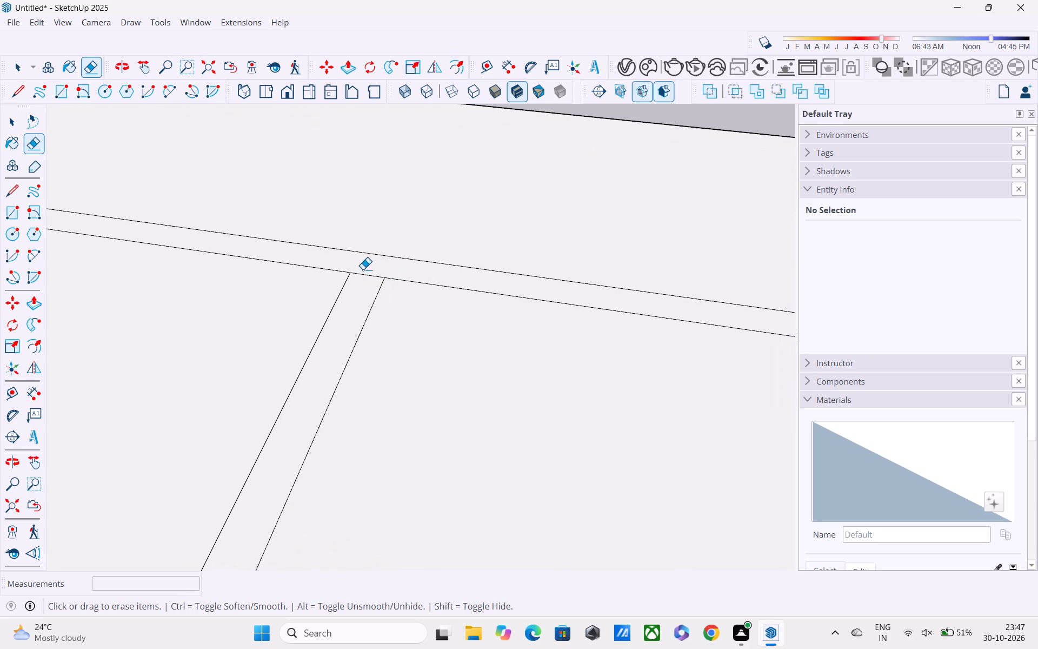
scroll(363, 269, "up", 1)
left_click_drag(363, 280, 360, 300)
left_click_drag(365, 273, 366, 291)
Draw a 9" line across the side outer wall, extending the near edge of the crossing partition to the outer wall line.
scroll(366, 291, "down", 5)
middle_click_drag(479, 417, 335, 332)
scroll(335, 332, "up", 1, "shift")
scroll(335, 332, "down", 5)
middle_click_drag(505, 381, 384, 286)
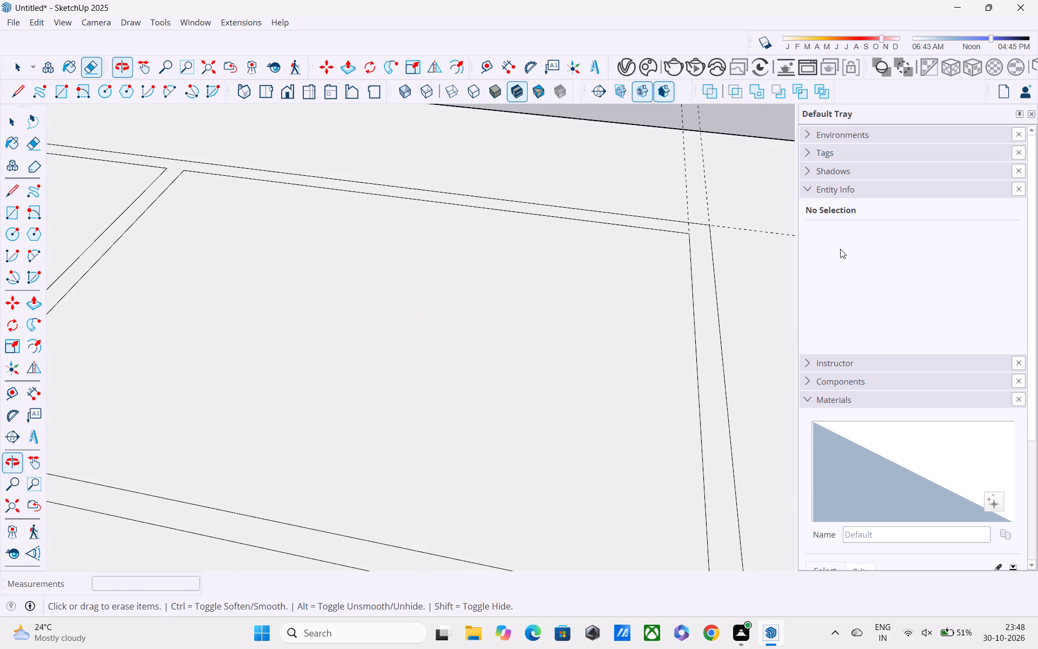
scroll(727, 266, "down", 4)
middle_click_drag(595, 392, 580, 310, "shift")
scroll(742, 368, "up", 4)
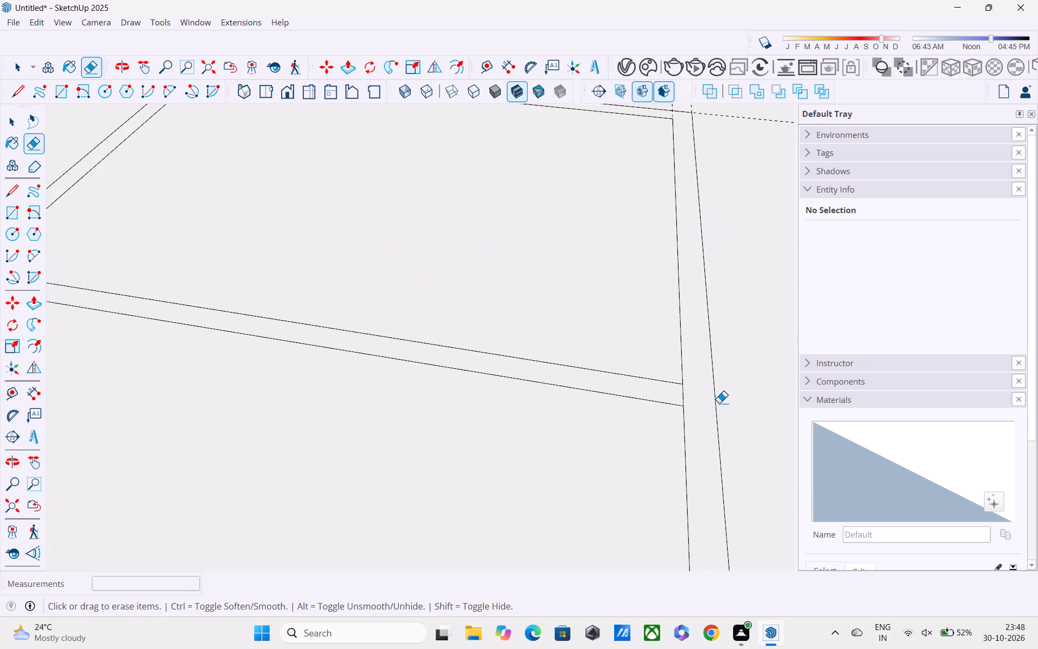
scroll(696, 401, "up", 3)
scroll(668, 390, "down", 4)
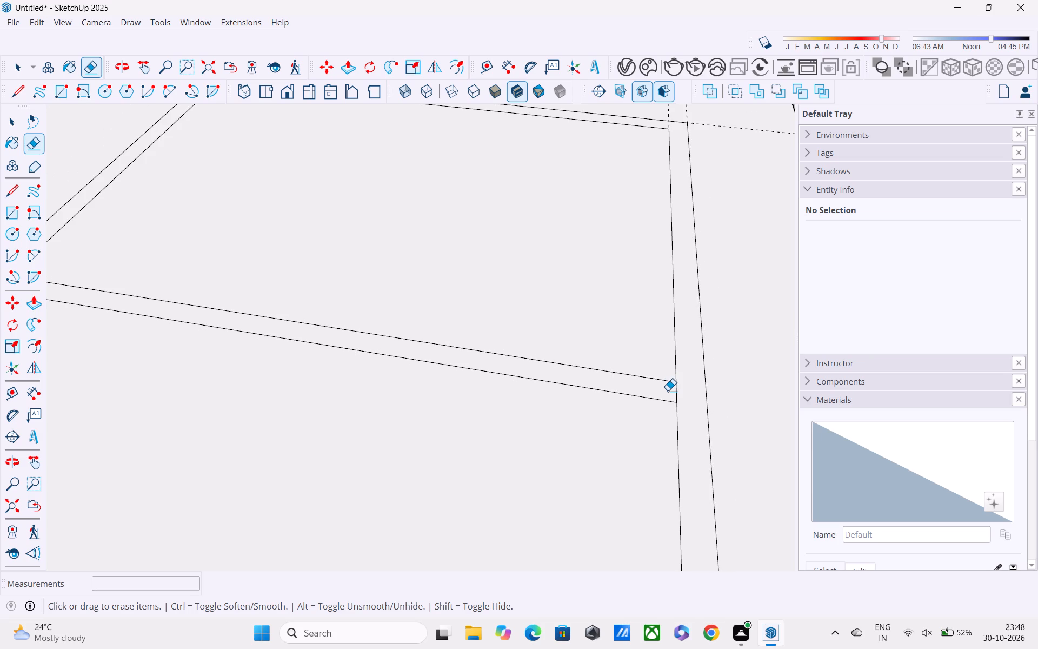
key("l")
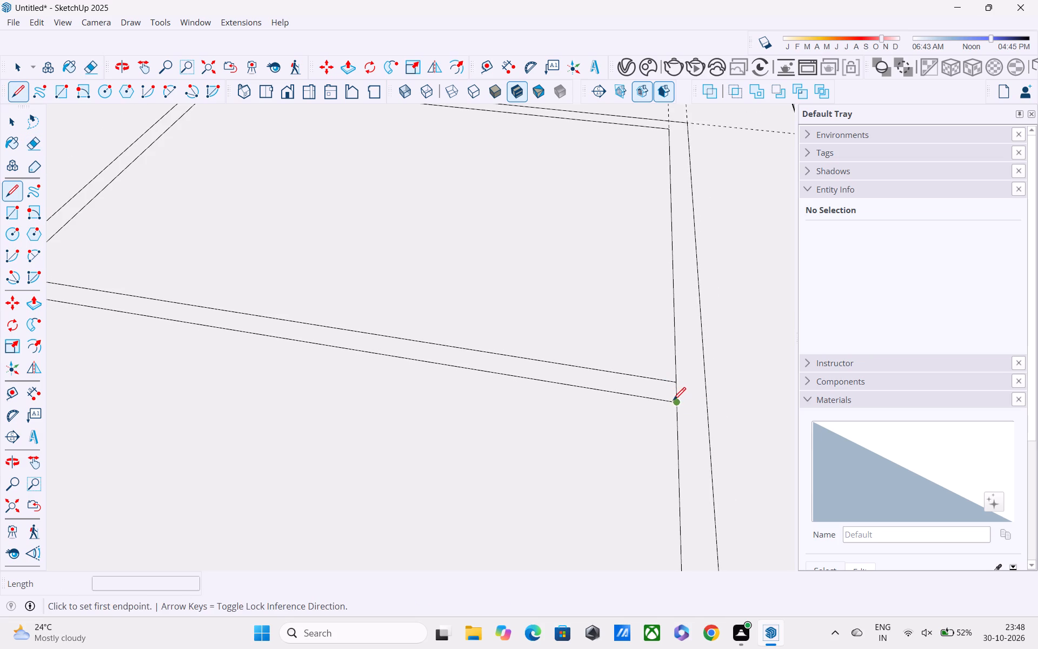
left_click(674, 402)
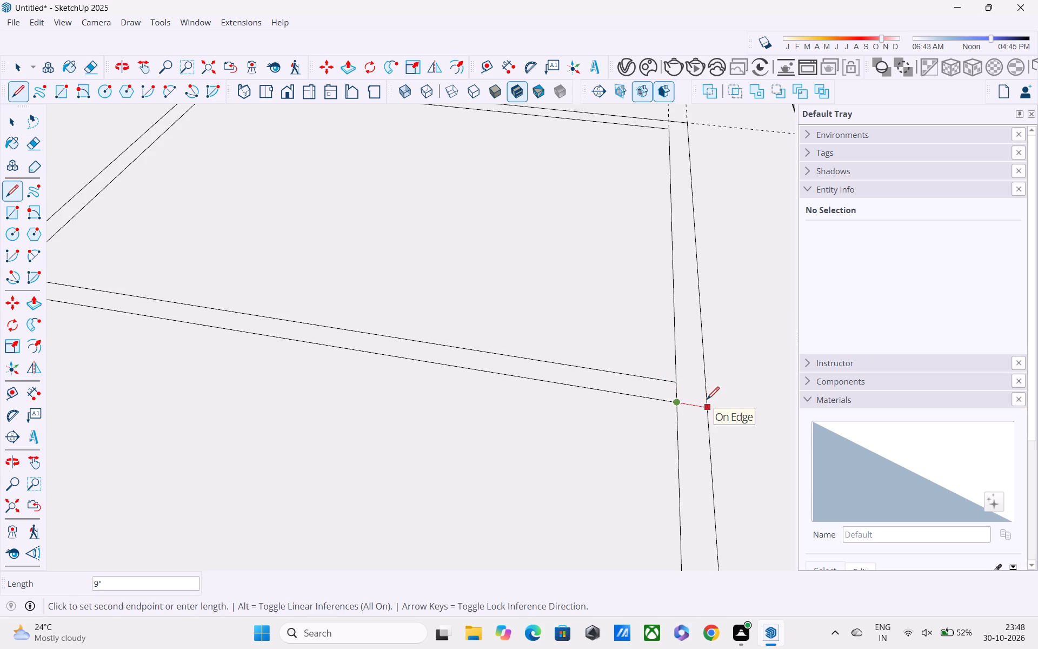
left_click(707, 401)
Erase the inner wall edge between the two partition lines at that side wall junction.
scroll(706, 401, "down", 5)
scroll(679, 438, "up", 1)
key("space")
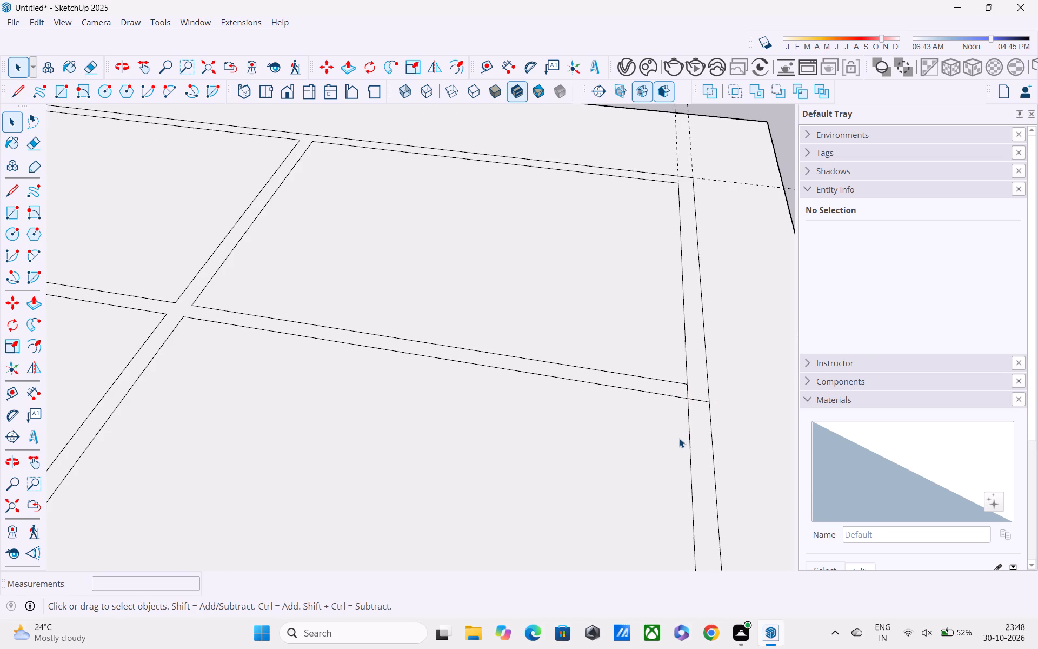
key("e")
scroll(677, 417, "up", 8)
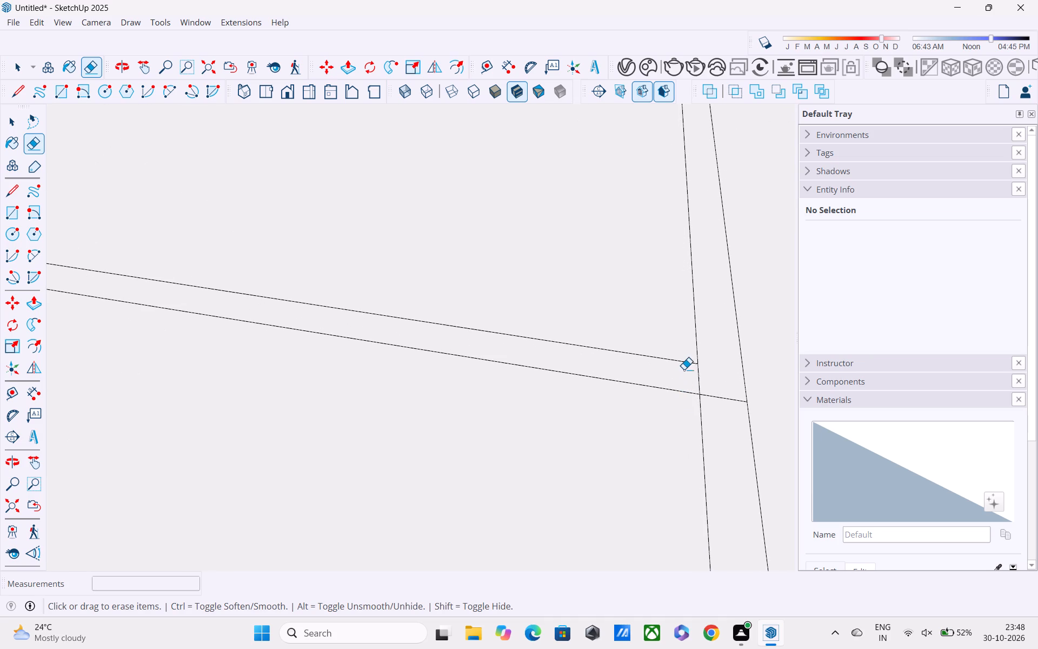
left_click_drag(684, 369, 720, 382)
Draw a 9" line across the opposite side outer wall, extending the same partition edge to the outer wall line.
scroll(720, 382, "down", 12)
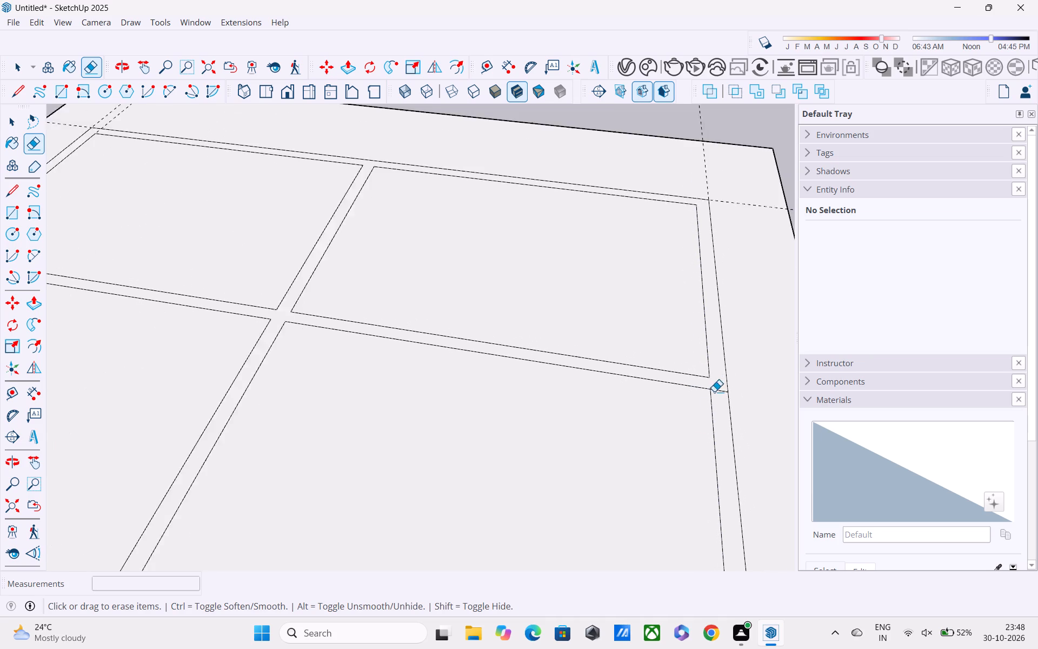
middle_click_drag(561, 484, 666, 462, "shift")
middle_click_drag(636, 438, 802, 480, "shift")
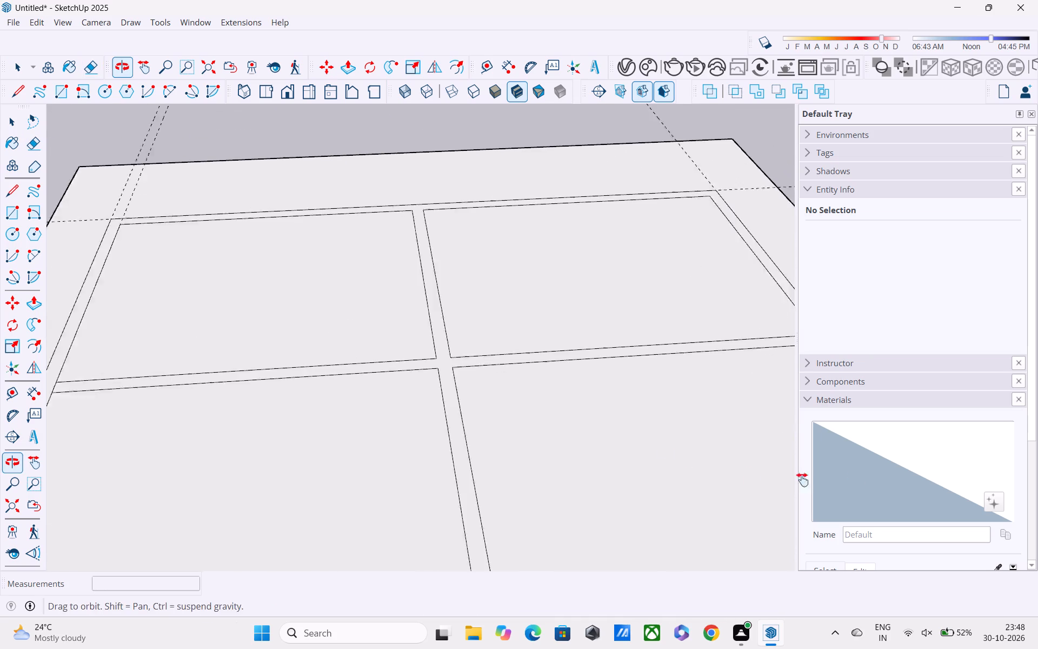
middle_click_drag(802, 480, 1037, 473, "shift")
scroll(282, 366, "up", 6)
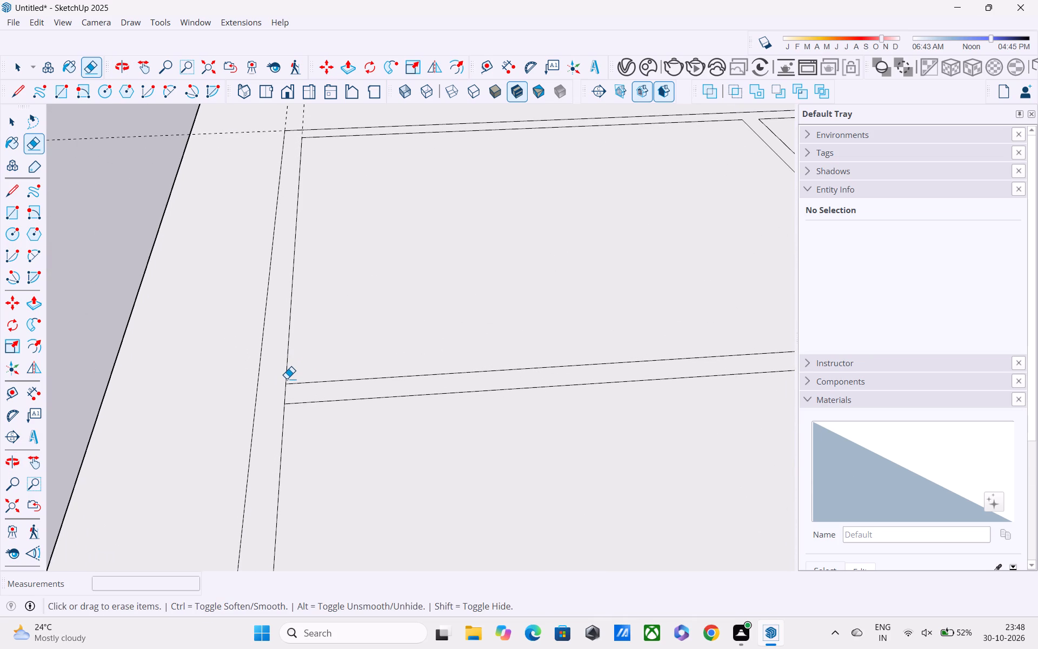
key("l")
scroll(287, 399, "up", 3)
left_click(284, 403)
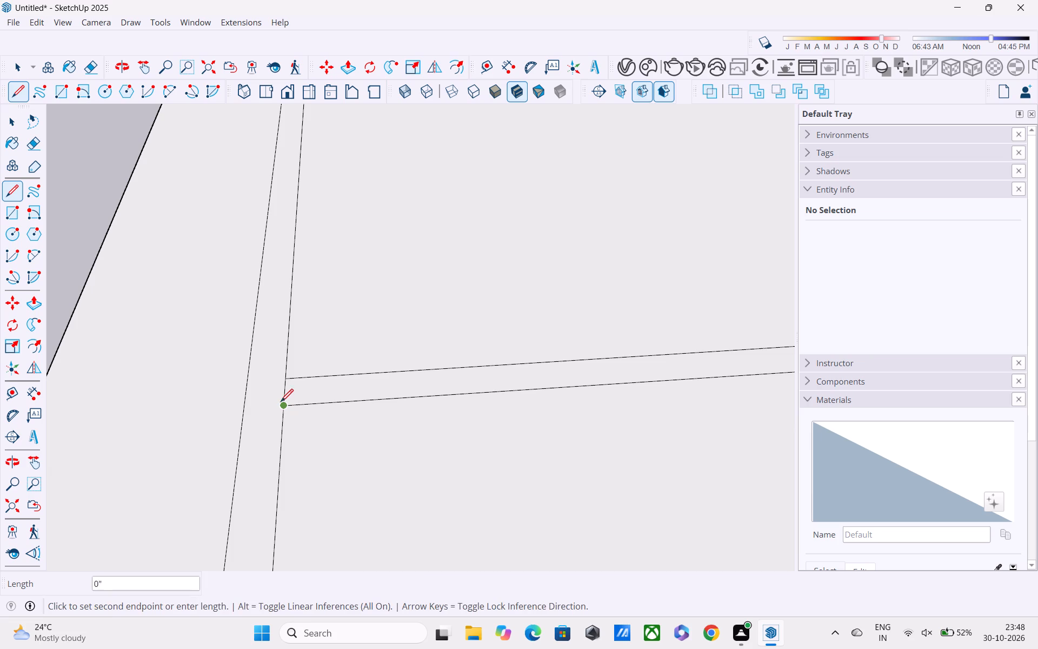
left_click(245, 406)
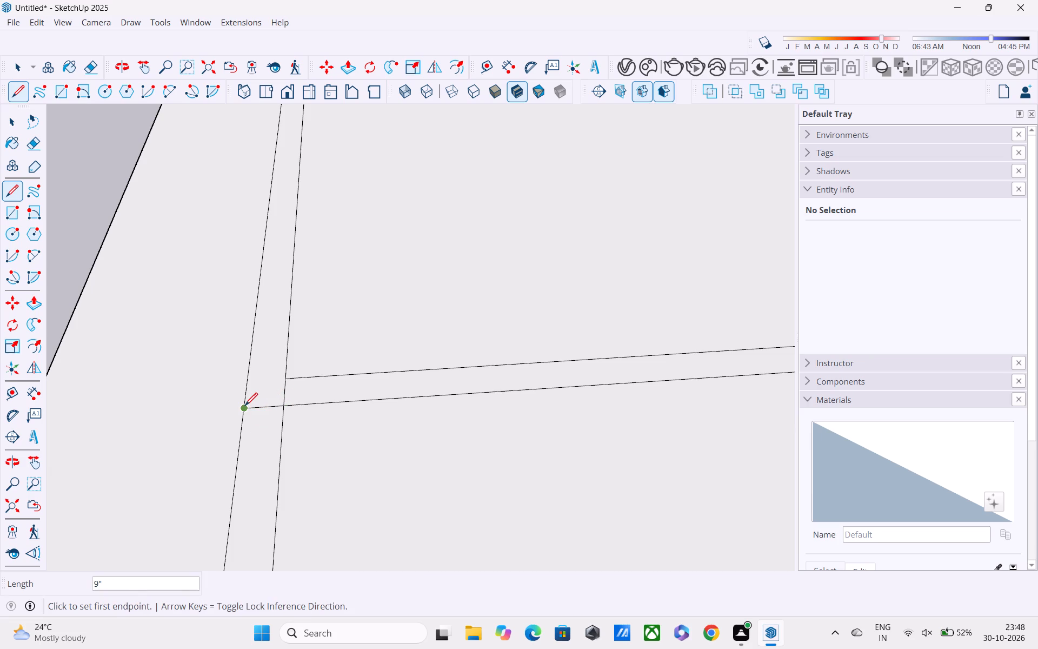
Erase the inner wall edge between the partition lines at the opposite side wall junction.
key("e")
scroll(245, 407, "up", 3)
left_click_drag(270, 386, 306, 396)
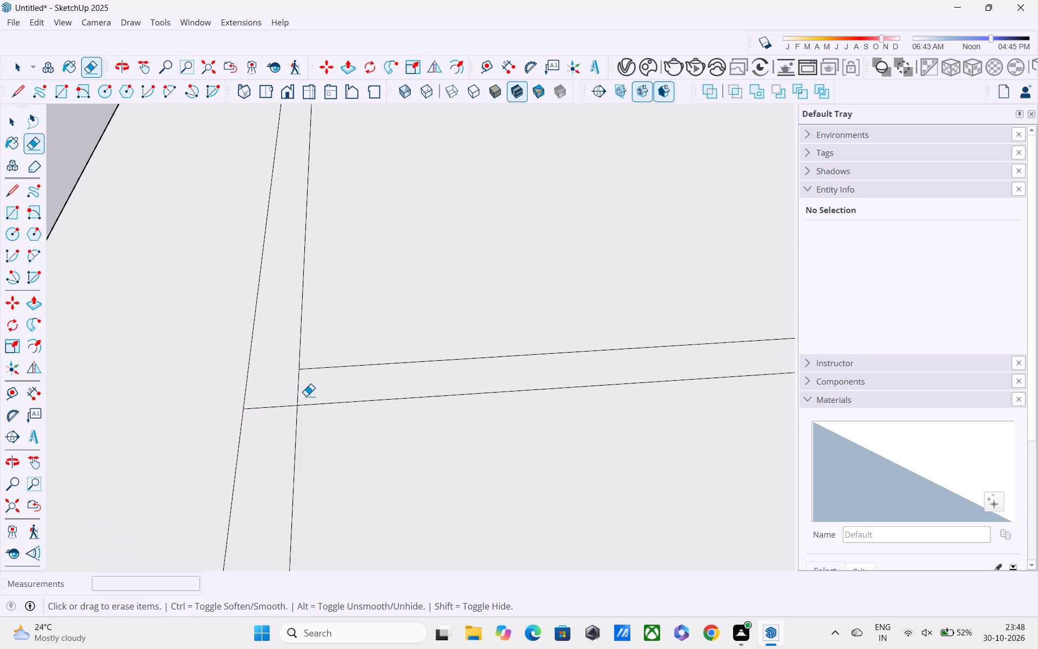
left_click_drag(306, 396, 322, 396)
Push/Pull the connected wall face, including the two far rooms' walls and the middle partitions, up 10'.
scroll(322, 395, "down", 12)
middle_click_drag(353, 526, 272, 417, "shift")
scroll(275, 422, "up", 1, "shift")
scroll(266, 403, "down", 4)
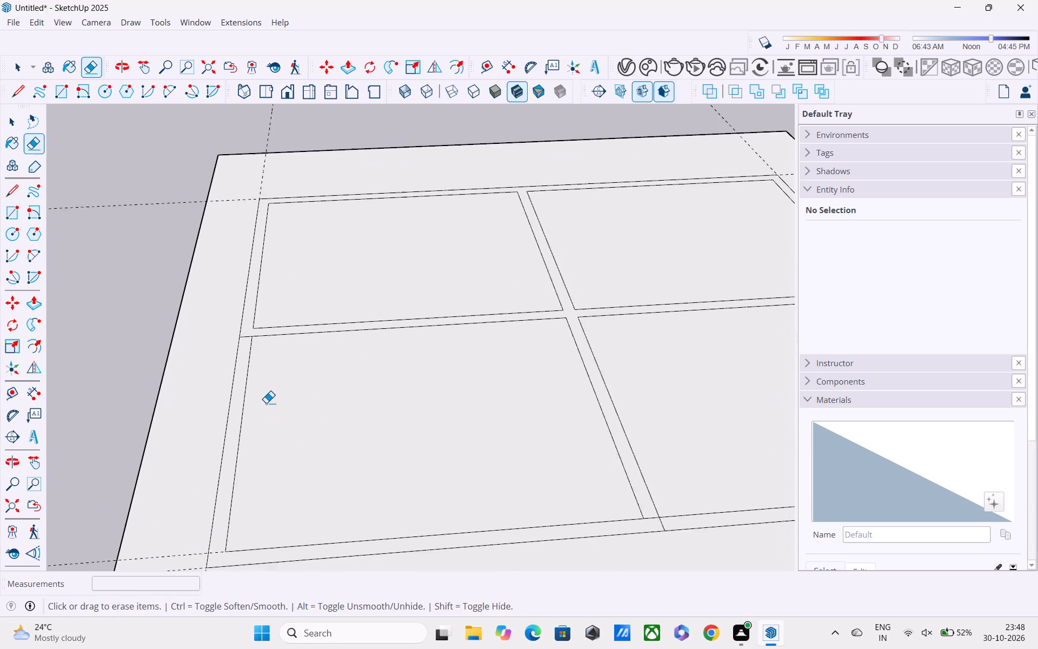
scroll(266, 403, "down", 2)
middle_click_drag(590, 545, 506, 489, "shift")
scroll(508, 494, "up", 4, "shift")
scroll(532, 459, "up", 3)
scroll(532, 459, "down", 5)
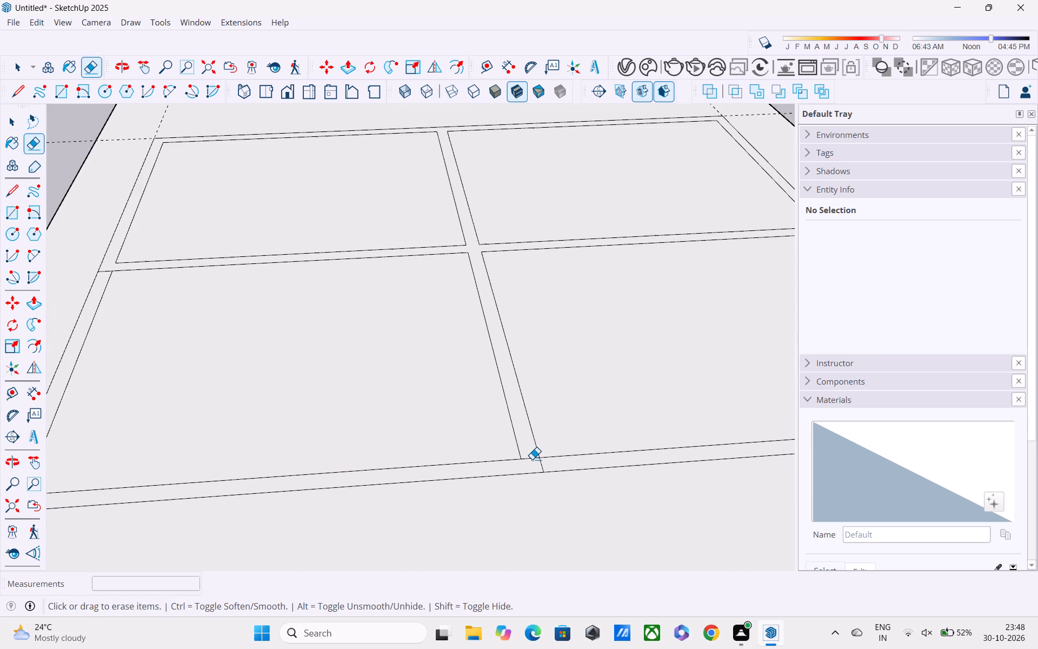
scroll(532, 460, "up", 1)
scroll(532, 460, "down", 4)
middle_click_drag(534, 467, 455, 458)
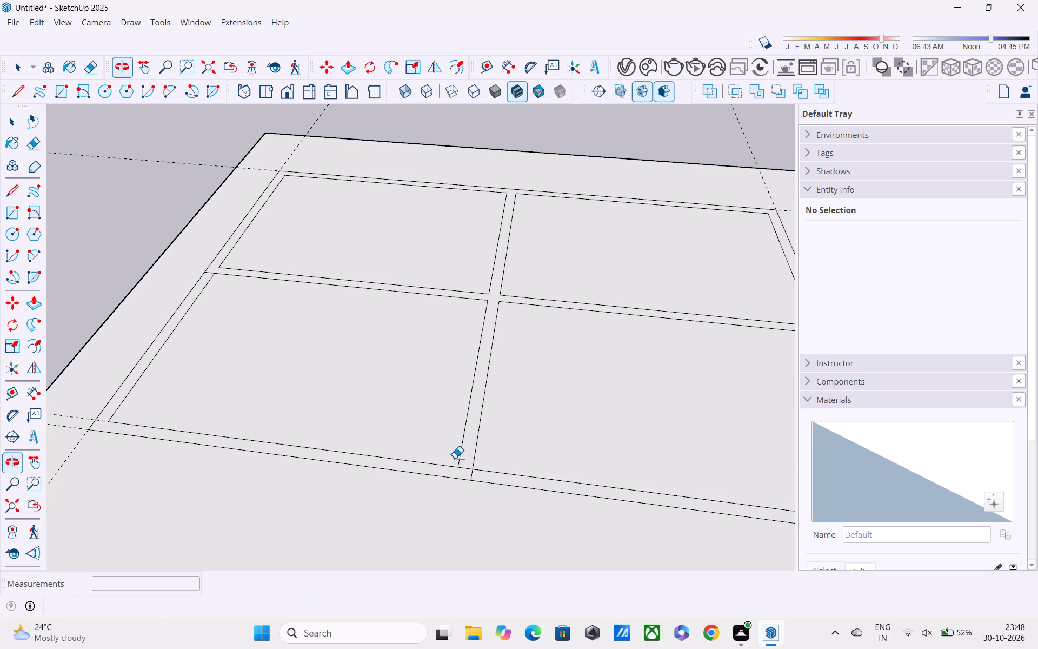
key("p")
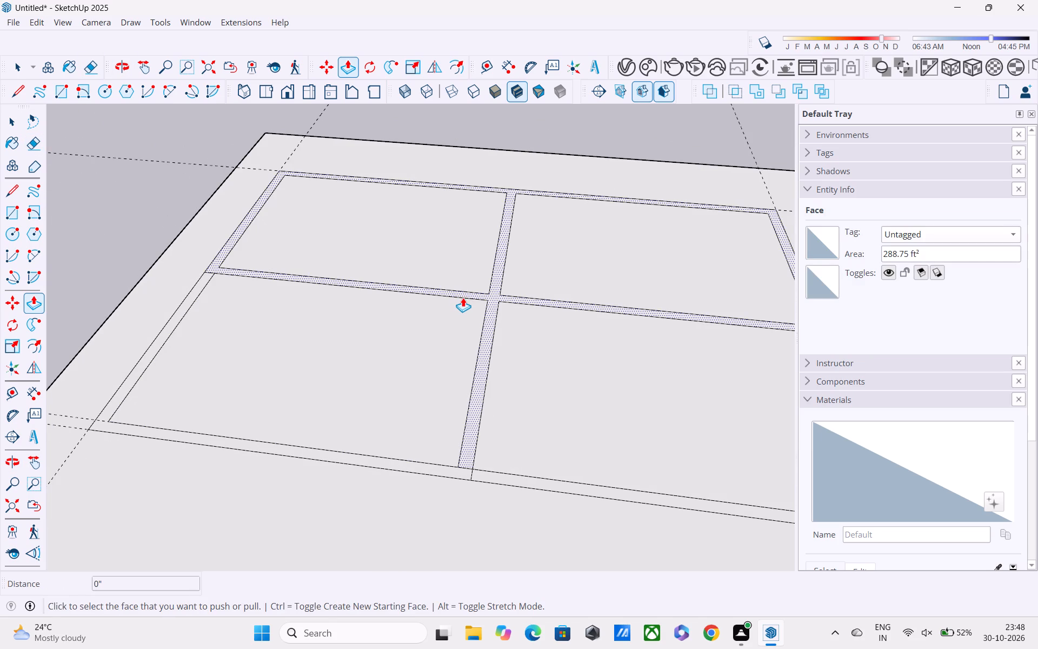
left_click(463, 297)
scroll(460, 266, "down", 1)
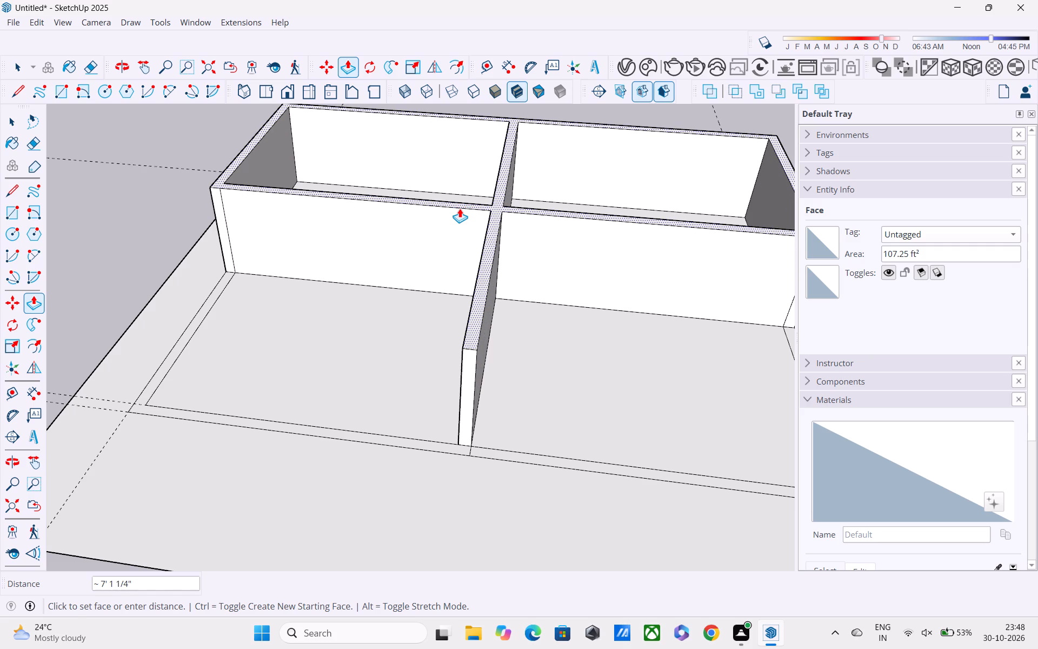
middle_click_drag(460, 208, 439, 282, "shift")
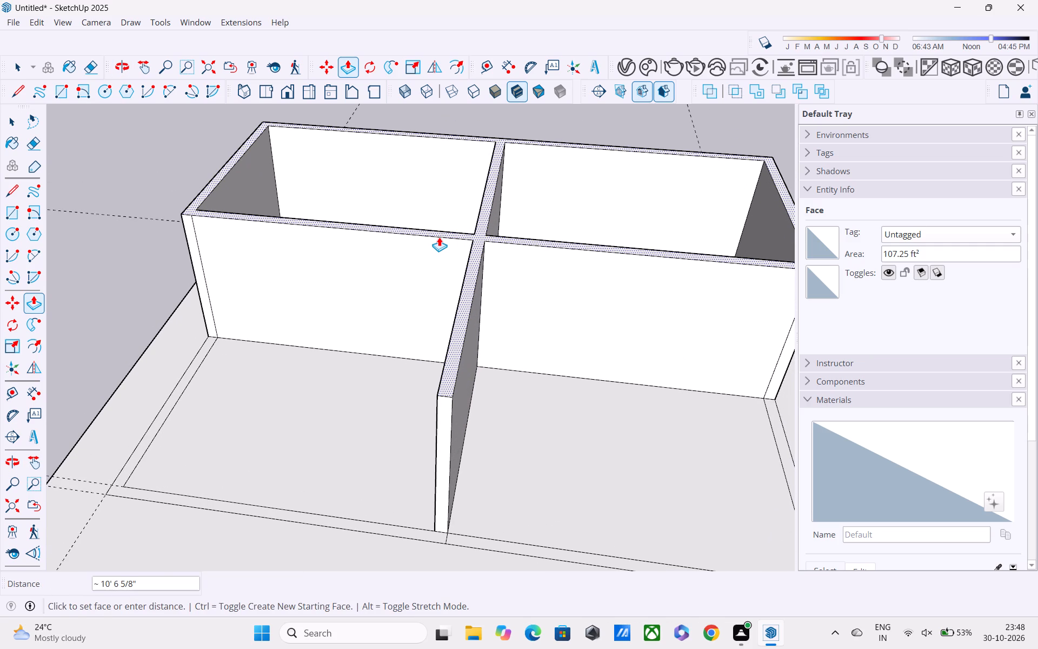
type("10'")
key("Return")
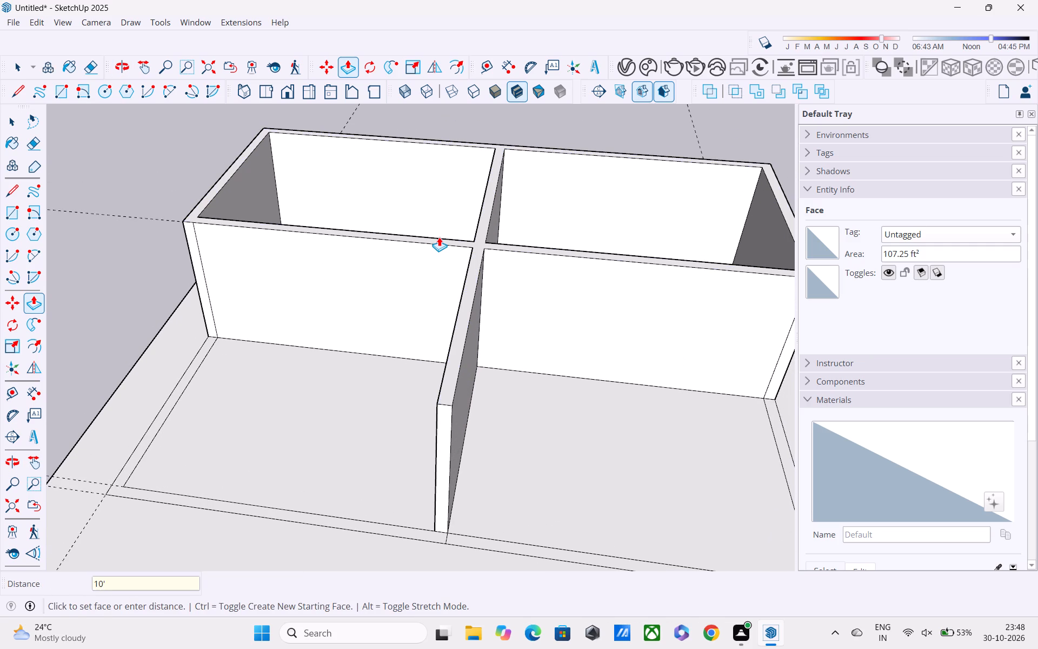
Push/Pull the L-shaped outer wall strip around one near room up to the 10' top of the existing walls.
scroll(434, 209, "down", 5)
middle_click_drag(470, 373, 485, 300)
scroll(475, 317, "up", 1)
scroll(475, 317, "down", 4)
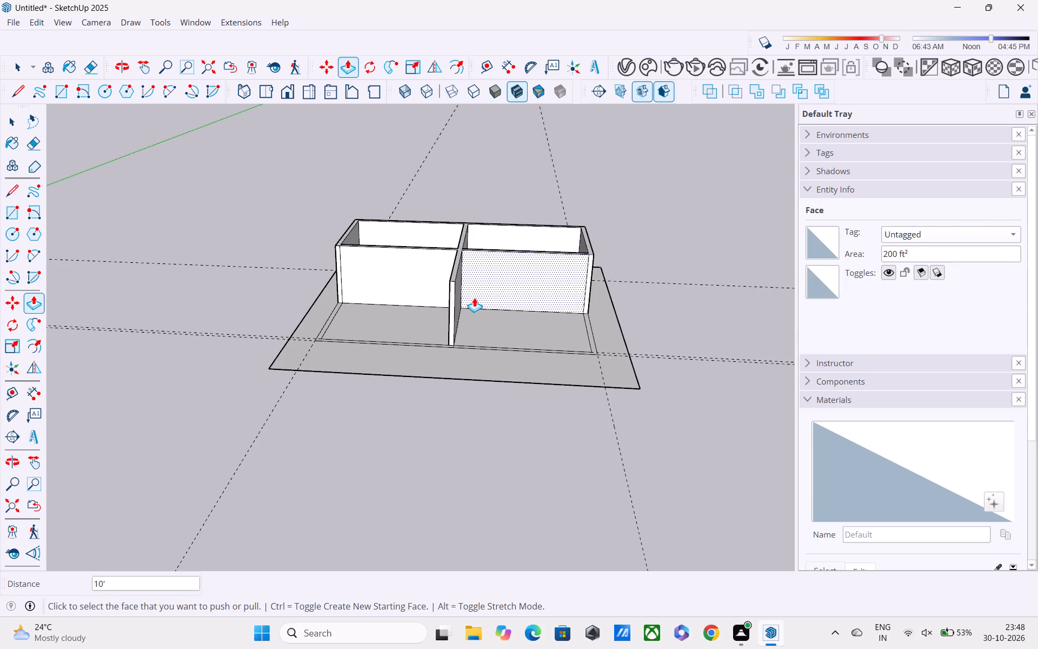
scroll(411, 357, "up", 3)
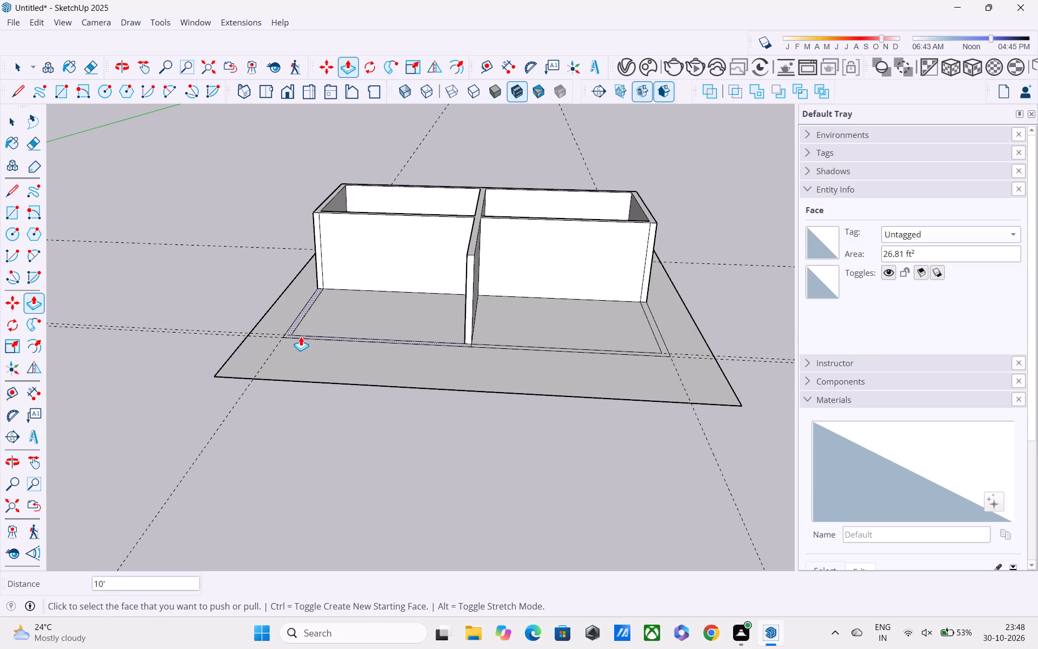
left_click(301, 336)
left_click(460, 246)
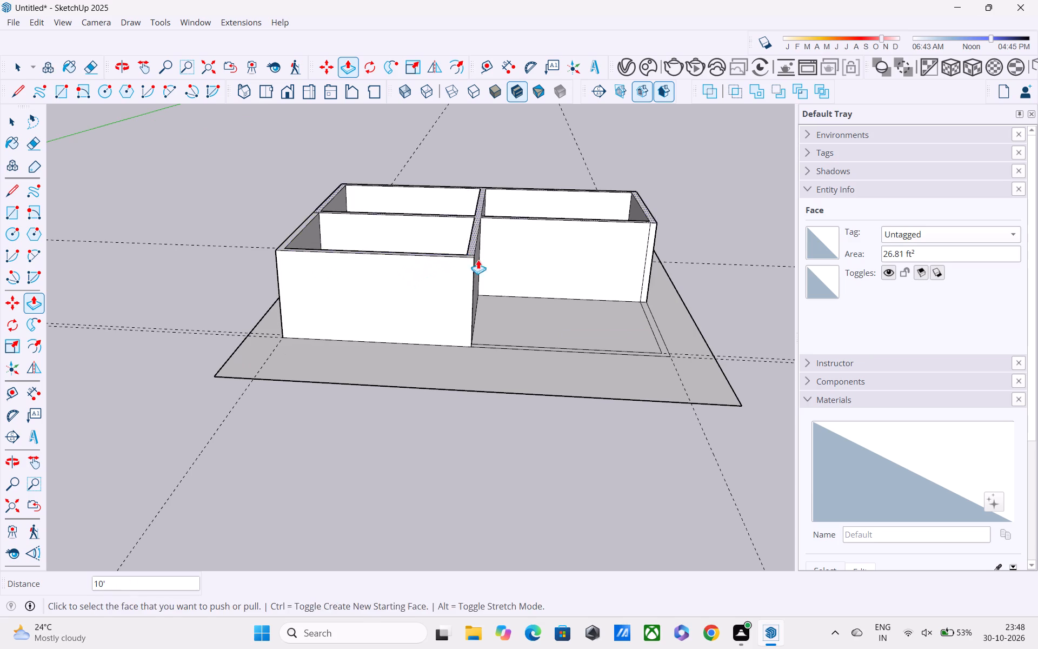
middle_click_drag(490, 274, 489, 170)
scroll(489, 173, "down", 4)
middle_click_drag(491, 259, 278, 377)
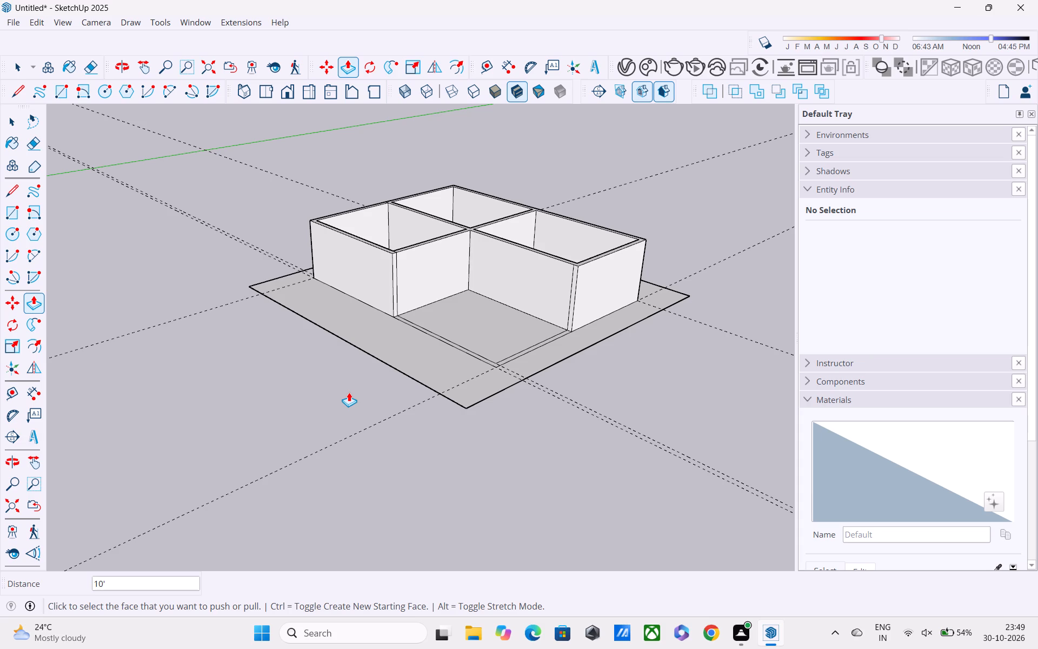
Group all the connected walls and floor geometry, leaving the plot's surrounding face and its four boundary edges out of the group.
key("space")
scroll(512, 256, "down", 2)
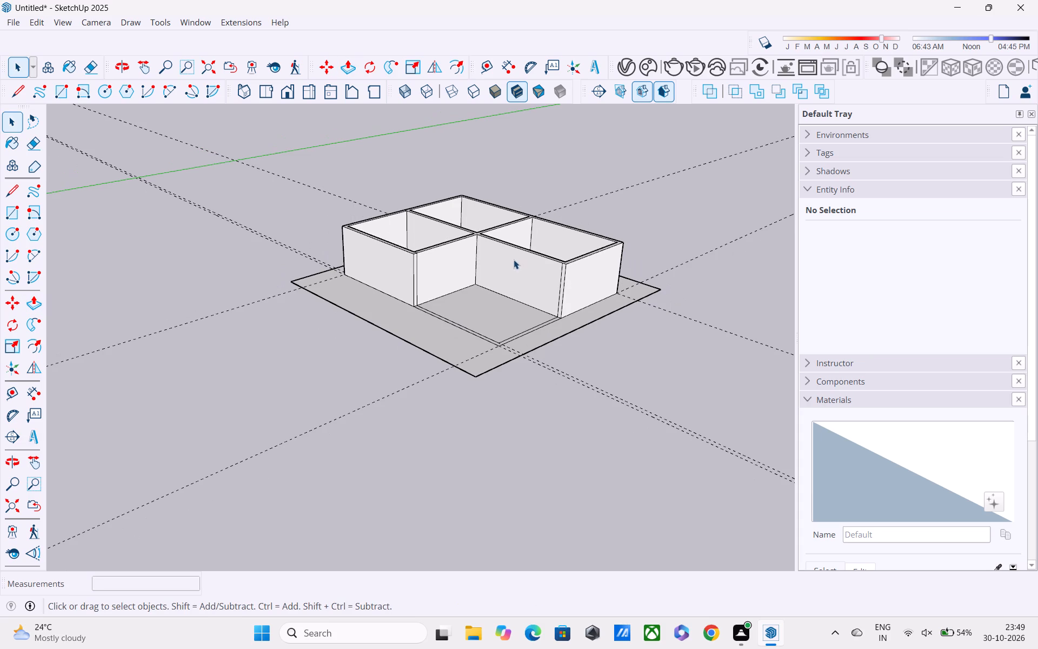
middle_click_drag(514, 260, 504, 323, "shift")
scroll(470, 267, "up", 1)
middle_click_drag(470, 267, 473, 350)
triple_click(486, 337)
middle_click_drag(480, 332, 540, 270)
scroll(581, 254, "down", 3)
middle_click_drag(542, 359, 574, 405)
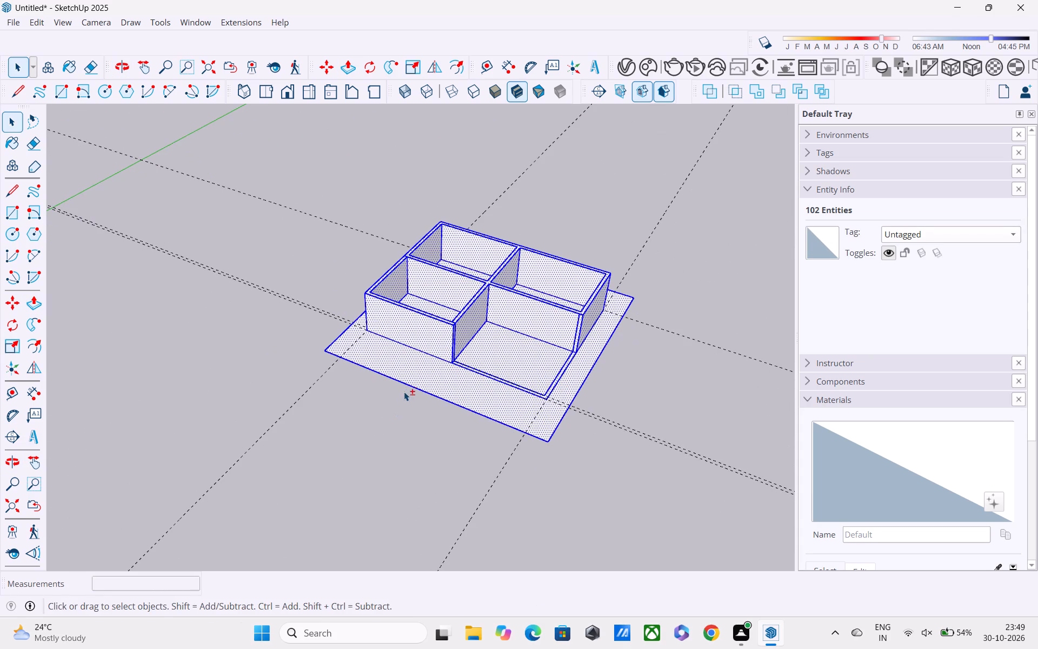
left_click(417, 377, "shift")
middle_click_drag(426, 370, 443, 373)
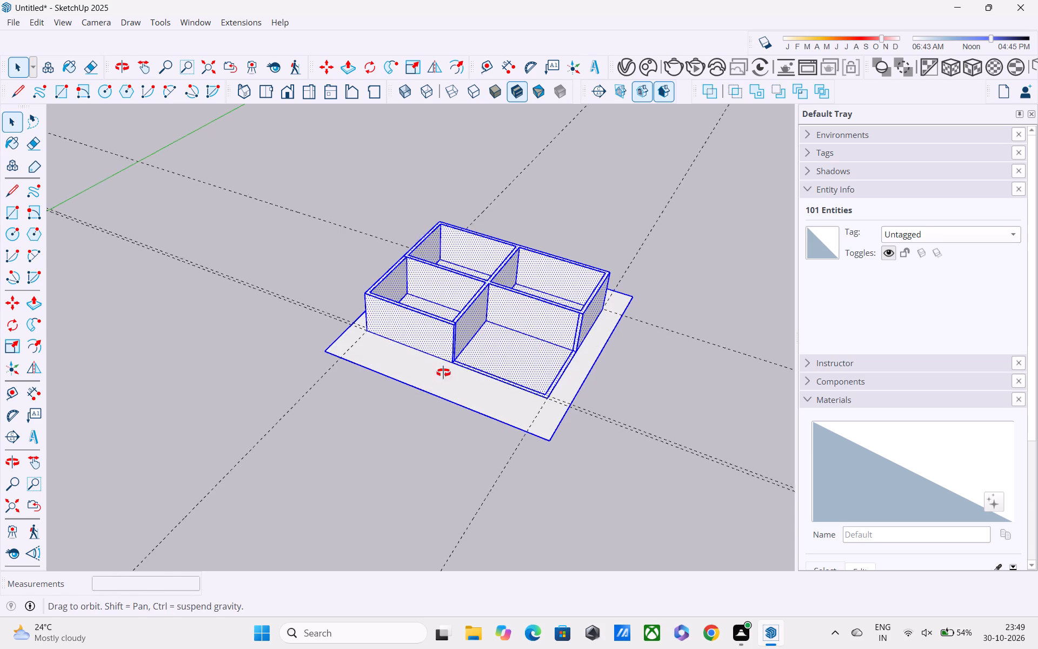
middle_click_drag(443, 373, 727, 323)
scroll(493, 369, "up", 2, "shift")
left_click(478, 360, "shift")
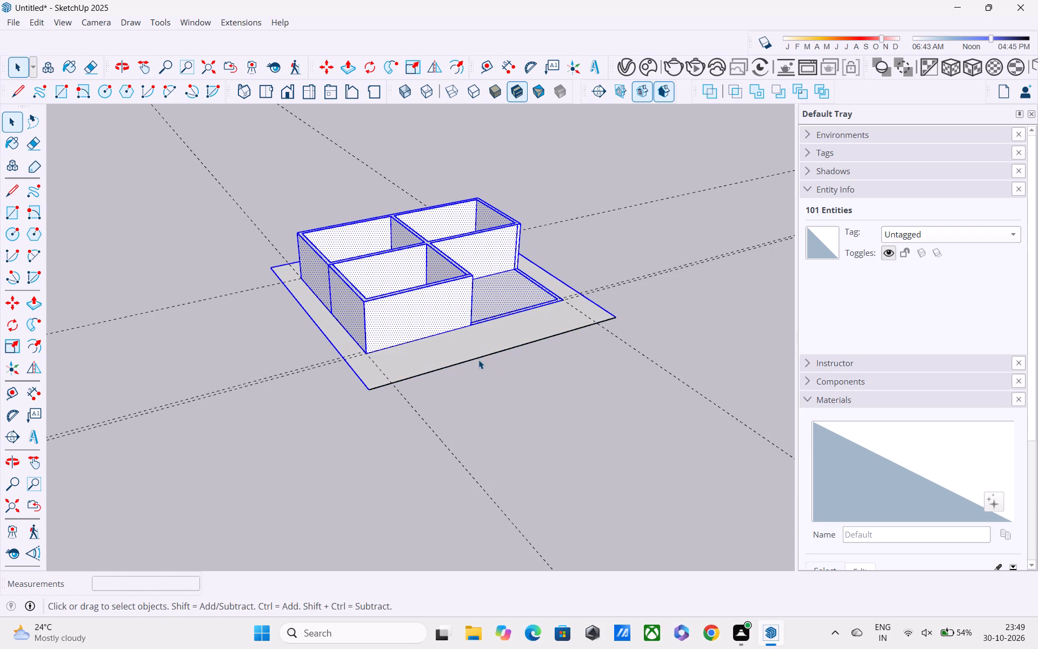
middle_click_drag(471, 355, 833, 349)
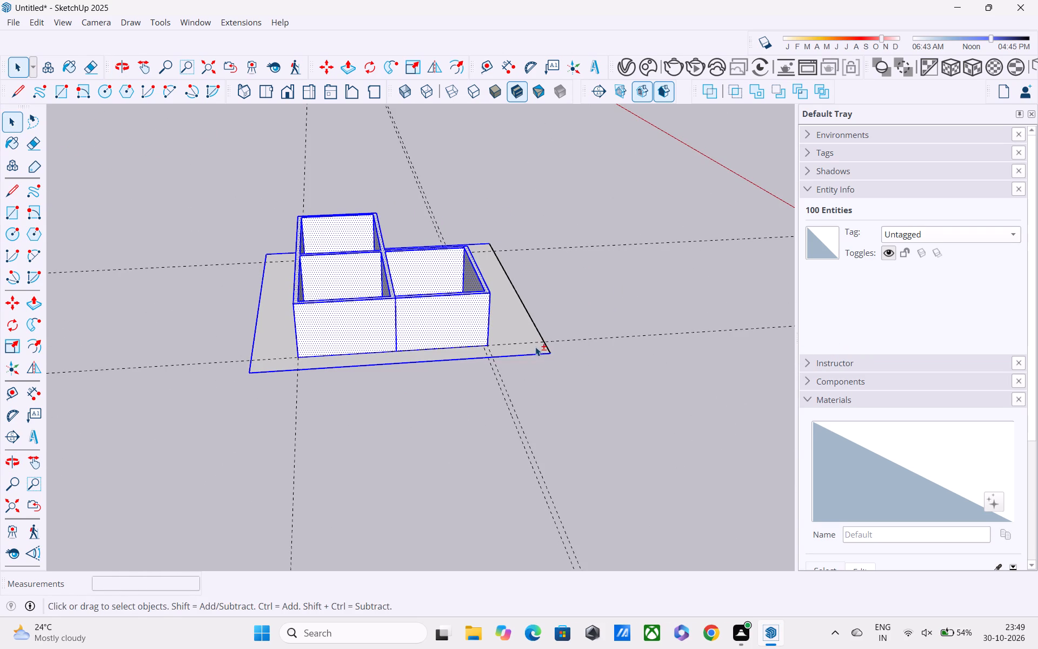
left_click(530, 356, "shift")
middle_click_drag(525, 353, 775, 325)
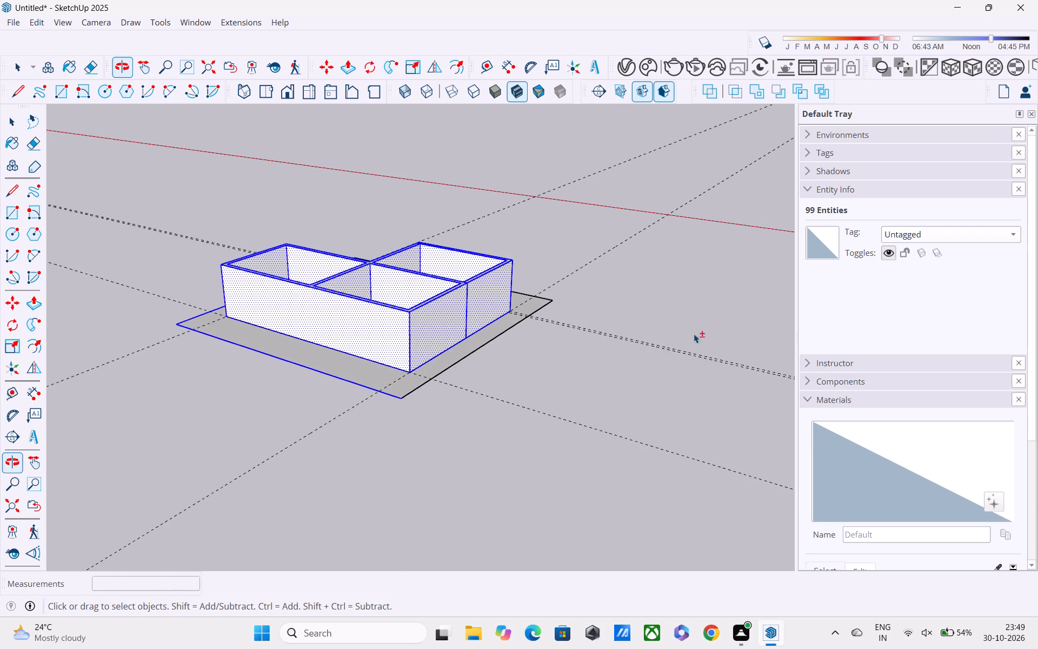
left_click(387, 392, "shift")
middle_click_drag(385, 391, 748, 374)
middle_click_drag(356, 377, 460, 397, "shift")
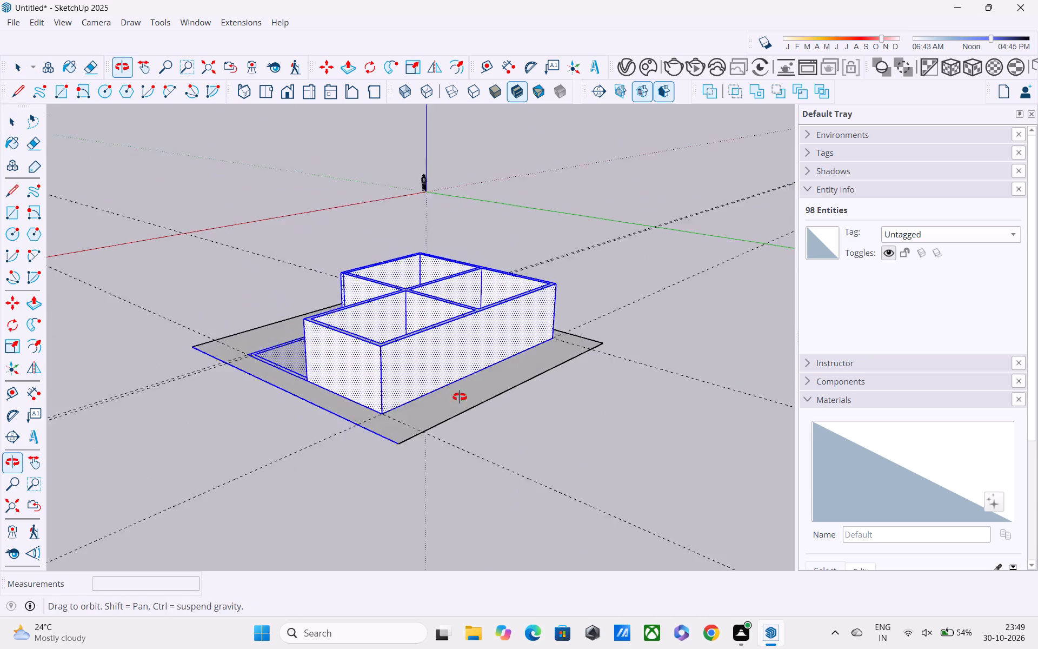
middle_click_drag(460, 397, 481, 397, "shift")
left_click(392, 433, "shift")
middle_click_drag(392, 431, 590, 450)
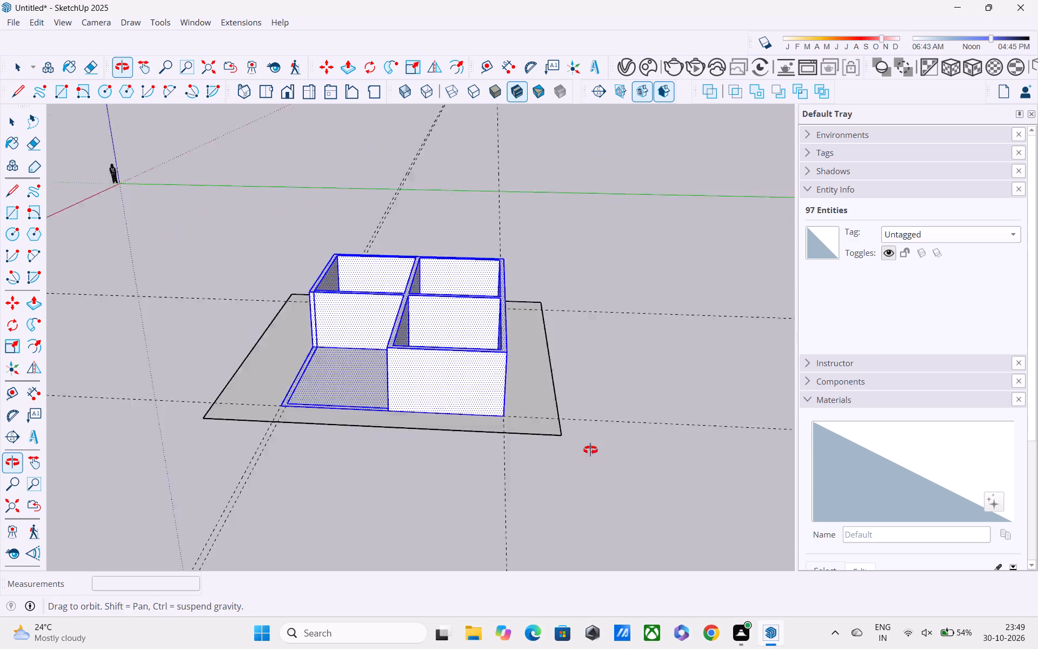
middle_click_drag(590, 450, 786, 439)
key("m")
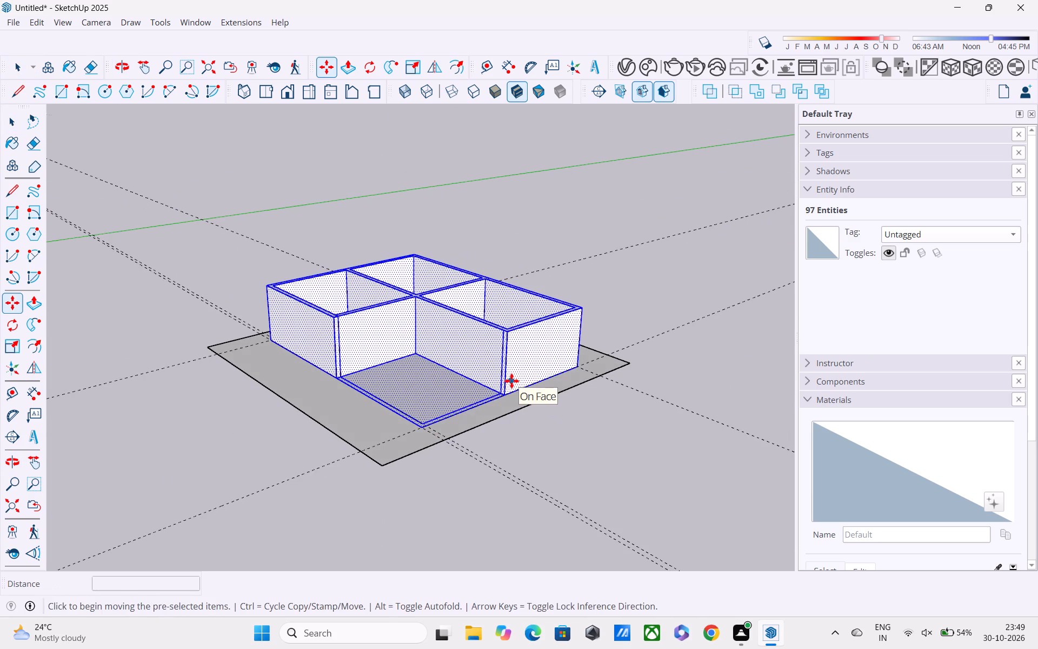
left_click(42, 23)
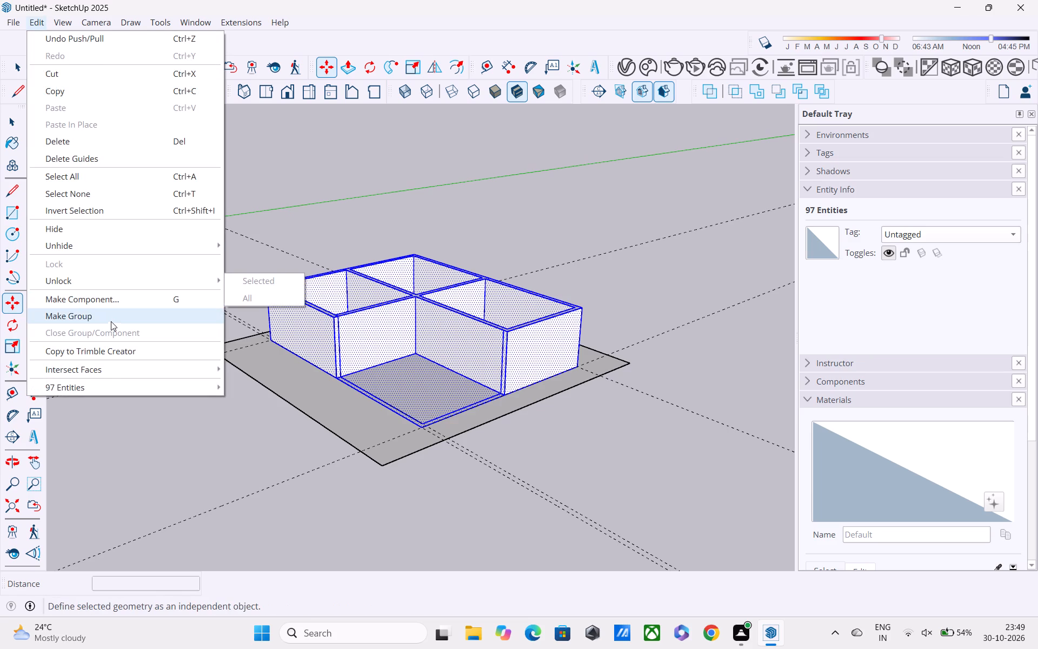
left_click(111, 323)
key("space")
left_click(444, 221)
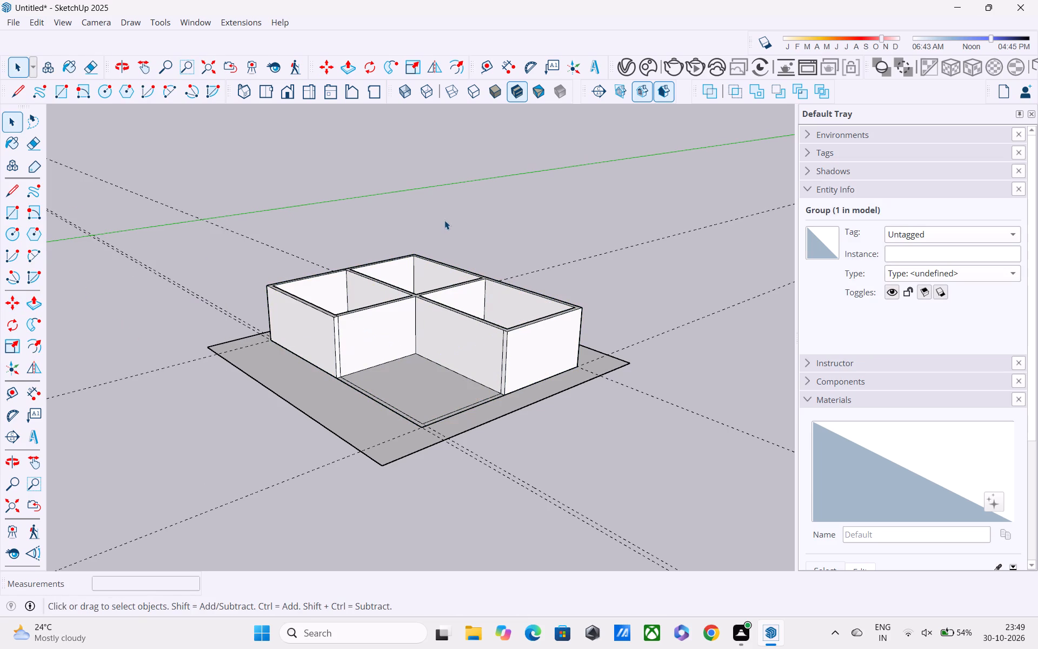
Copy the building group to an empty area well clear of the plot, using its open-room outer corner as the base point.
key("m")
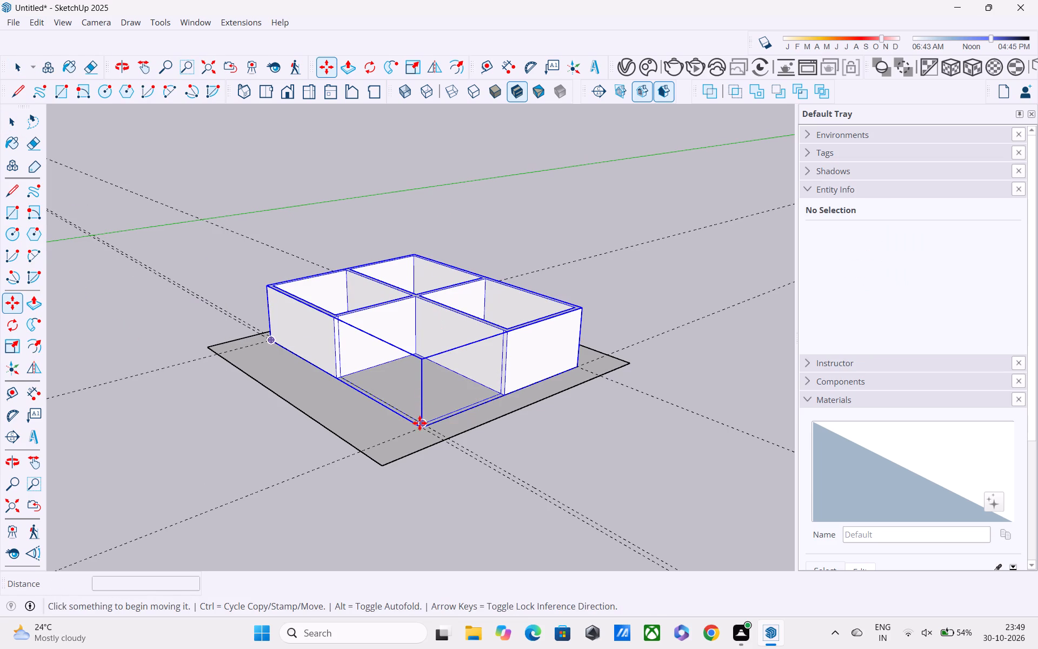
left_click(420, 423)
scroll(463, 283, "down", 1)
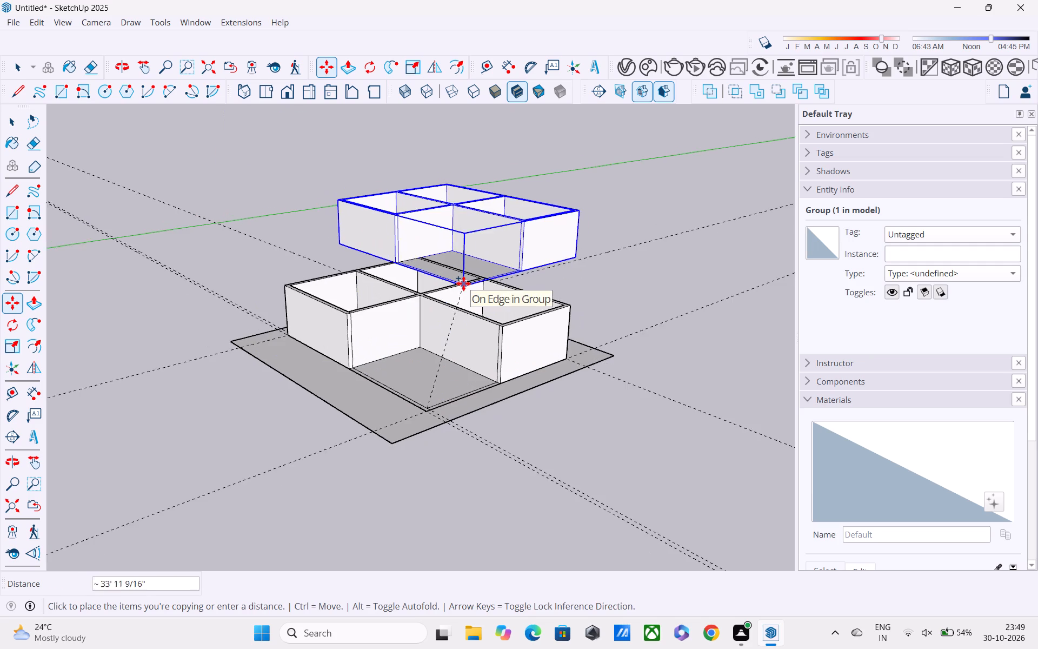
scroll(343, 359, "down", 4)
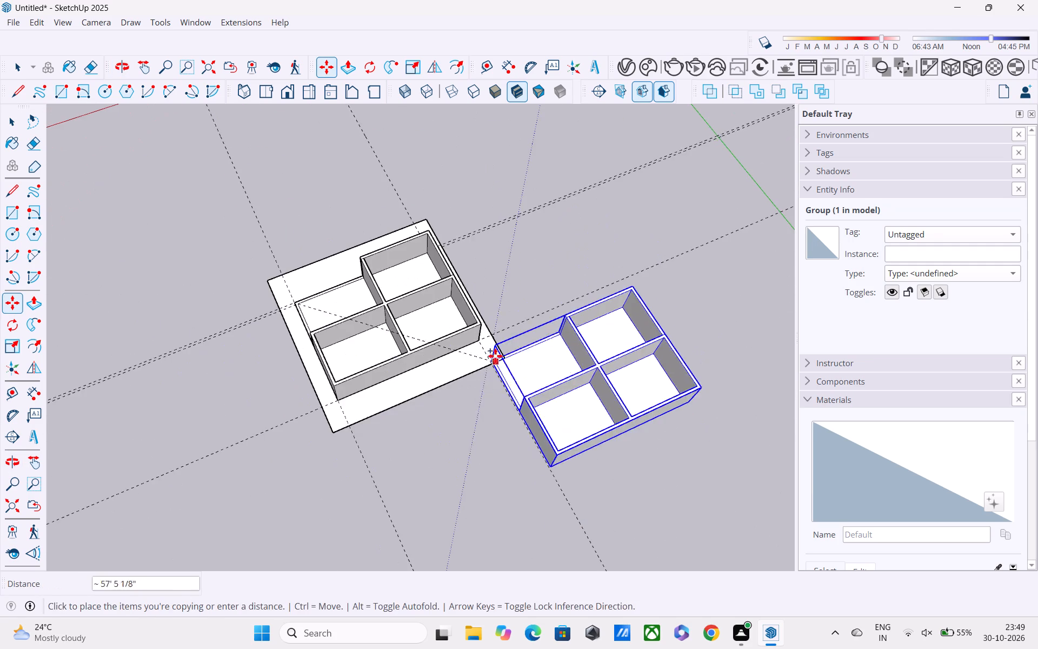
middle_click_drag(501, 350, 425, 161)
left_click(607, 281)
middle_click_drag(375, 343, 880, 422)
key("space")
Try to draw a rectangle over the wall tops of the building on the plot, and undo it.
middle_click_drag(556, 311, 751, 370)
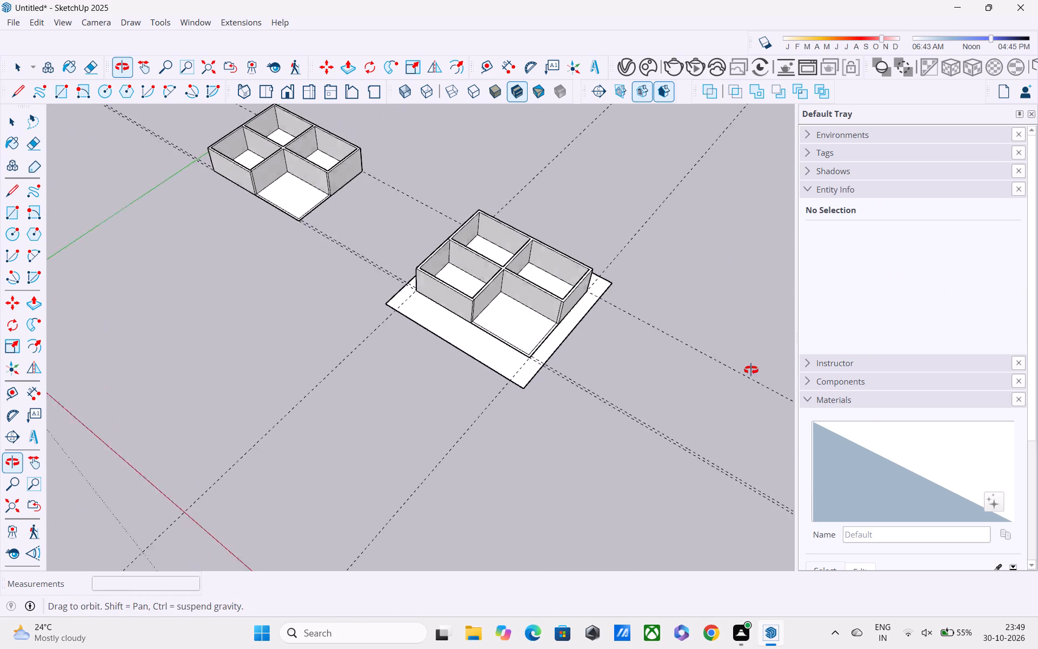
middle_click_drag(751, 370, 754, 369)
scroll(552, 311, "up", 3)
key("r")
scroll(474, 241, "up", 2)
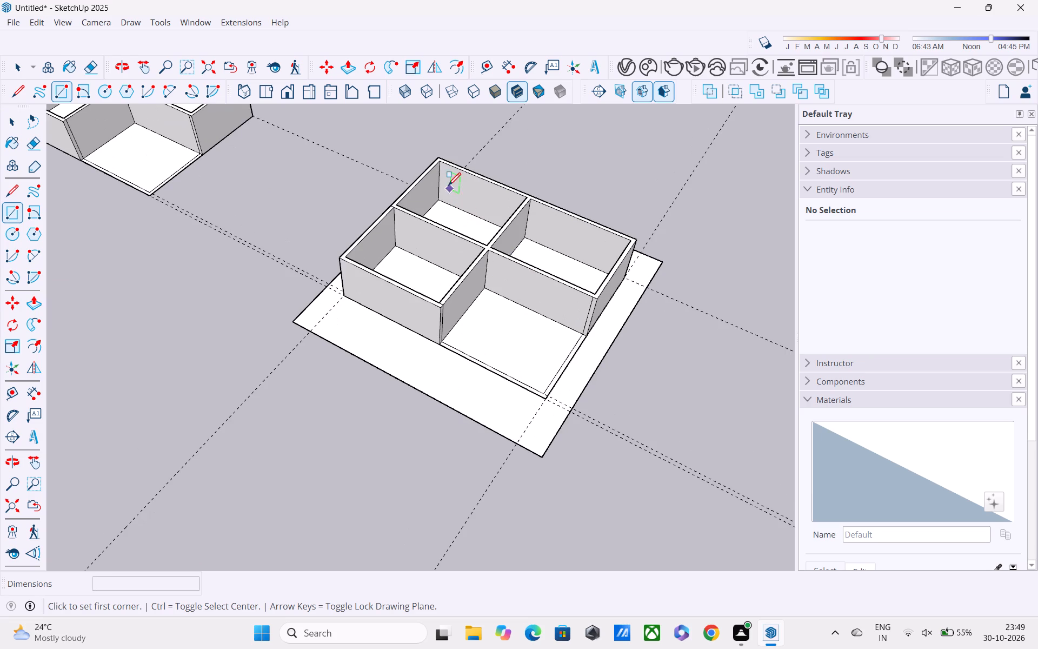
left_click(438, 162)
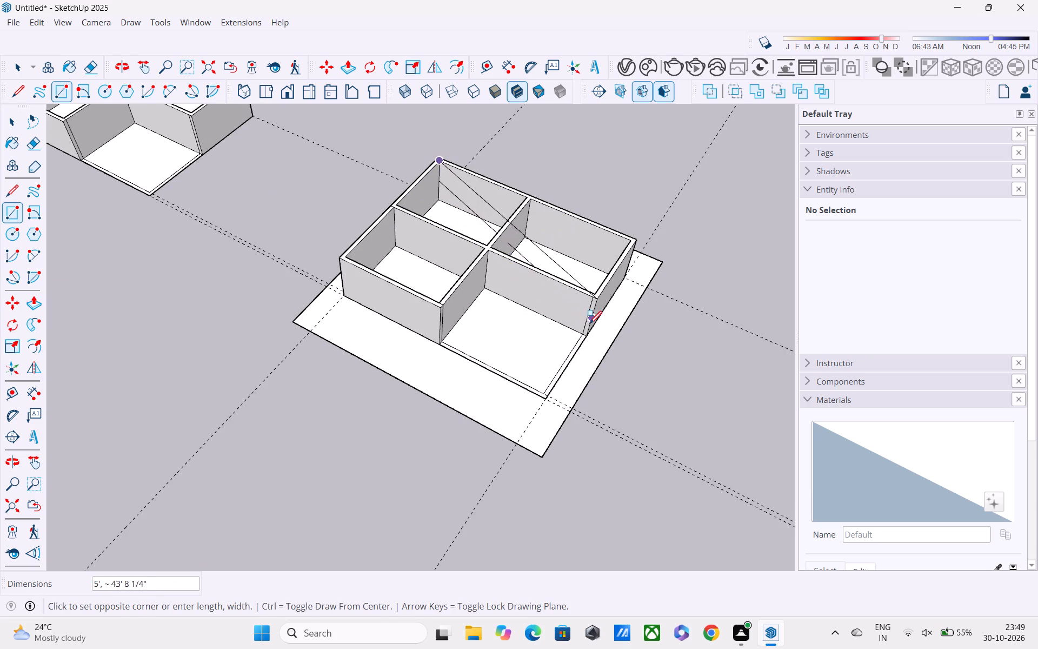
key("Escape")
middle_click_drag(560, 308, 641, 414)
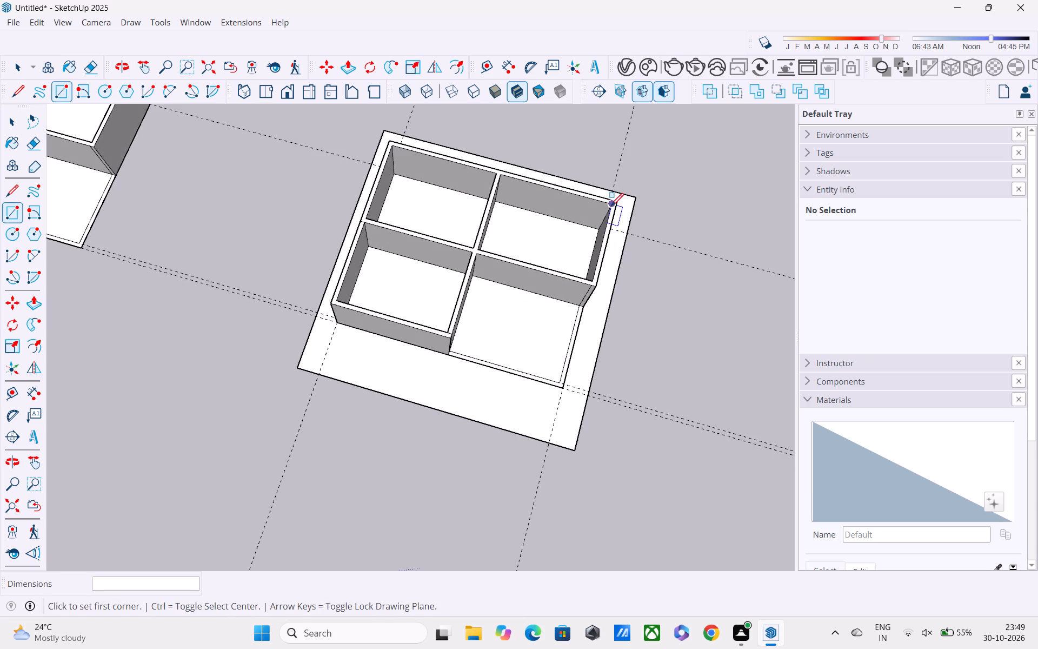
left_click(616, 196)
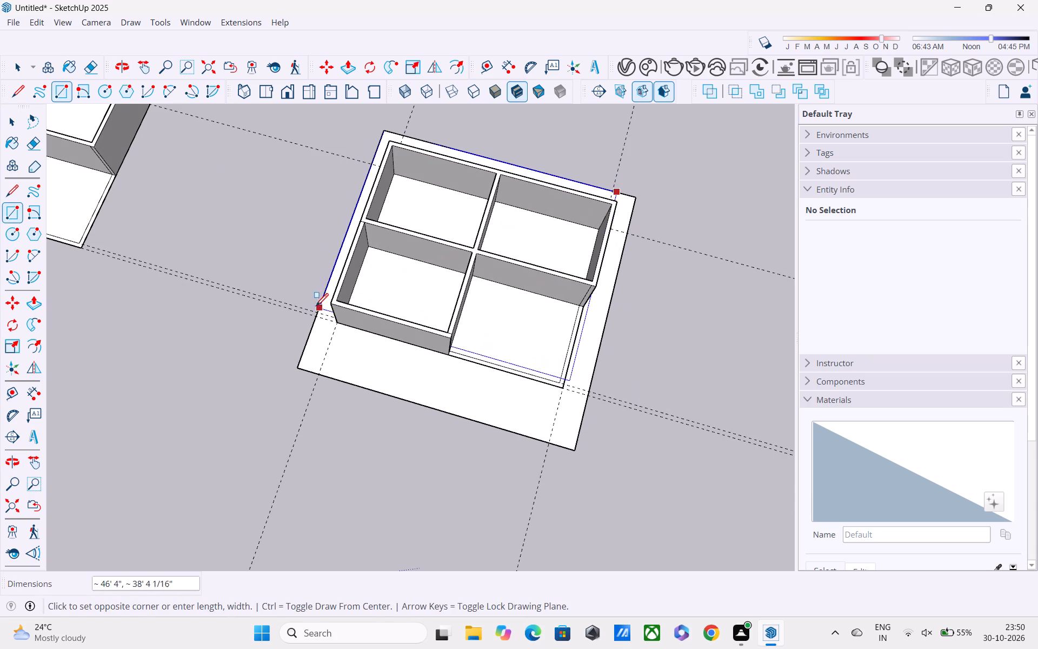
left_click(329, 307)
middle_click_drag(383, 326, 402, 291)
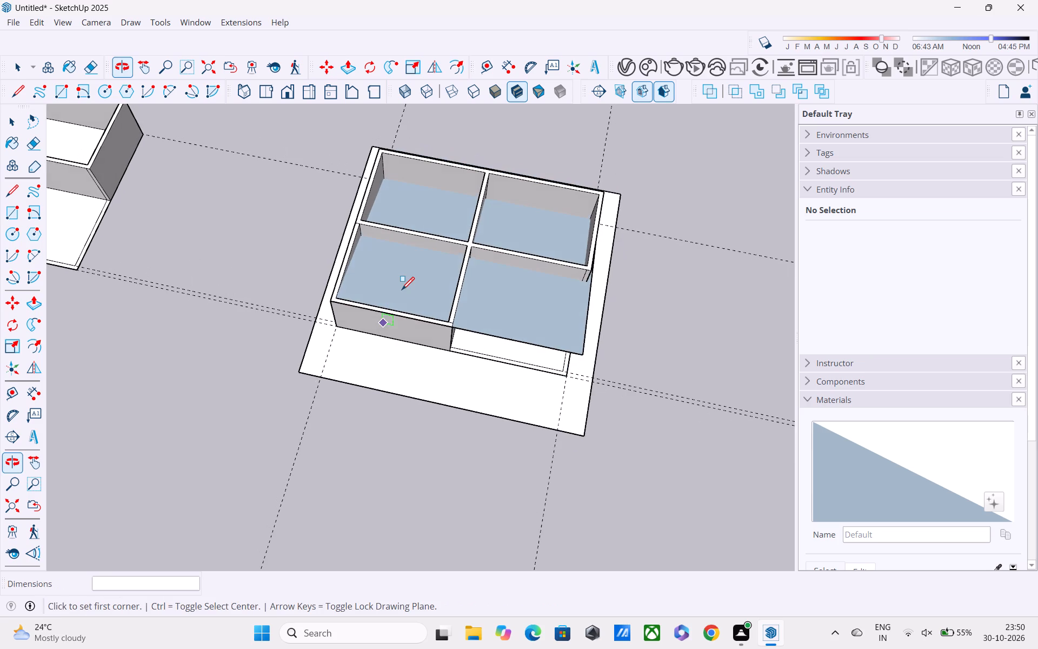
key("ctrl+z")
Draw a 41' 6" by 32' 3" rectangle over the wall tops, between opposite outer top corners of the building on the plot.
middle_click_drag(453, 283, 419, 380, "shift")
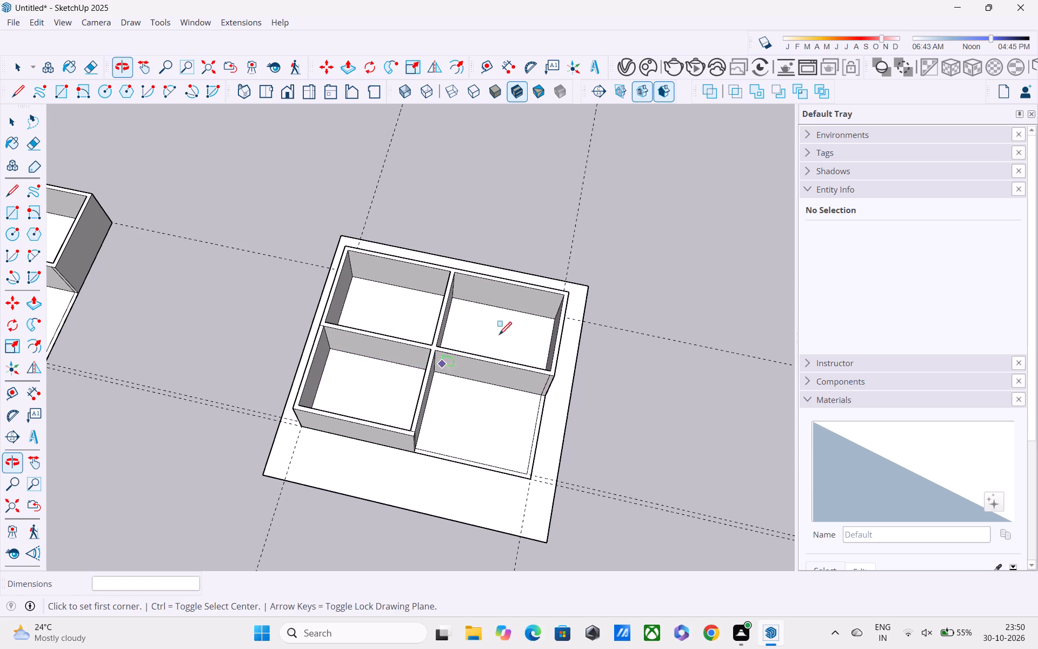
left_click(572, 293)
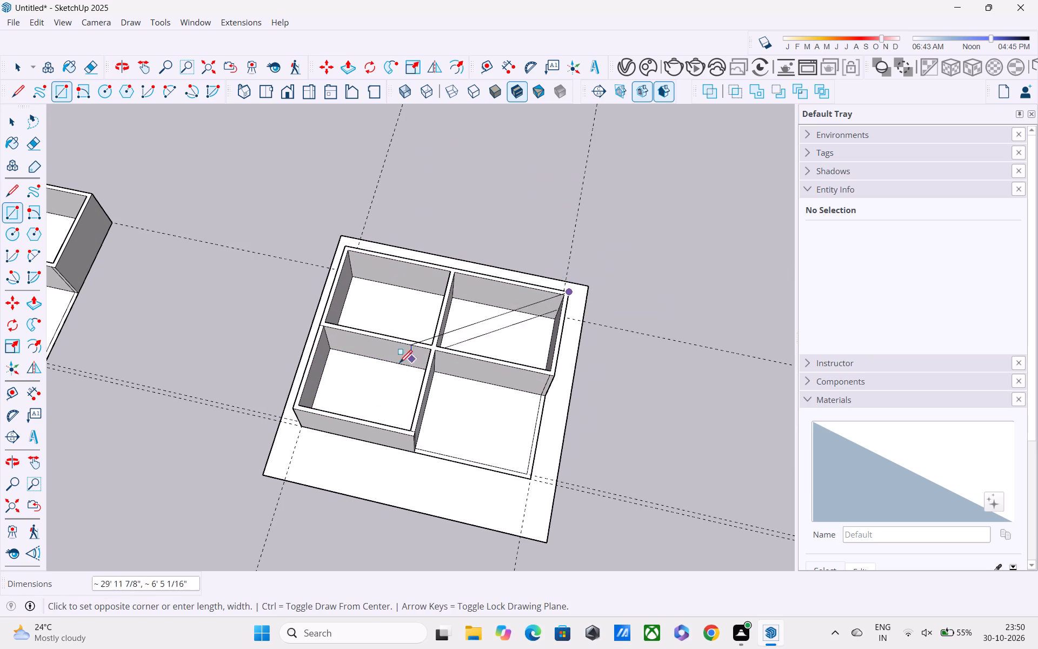
left_click(297, 407)
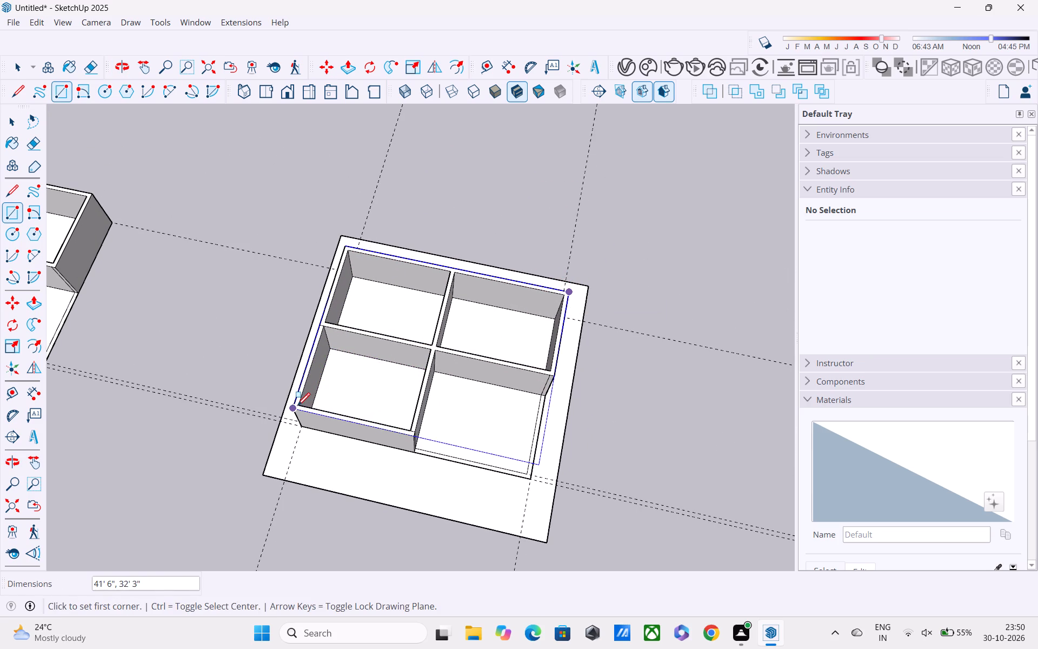
middle_click_drag(308, 398, 388, 257)
scroll(398, 269, "down", 4)
Move the rectangle face with its edges off the wall tops to an empty area behind and beside the building.
key("space")
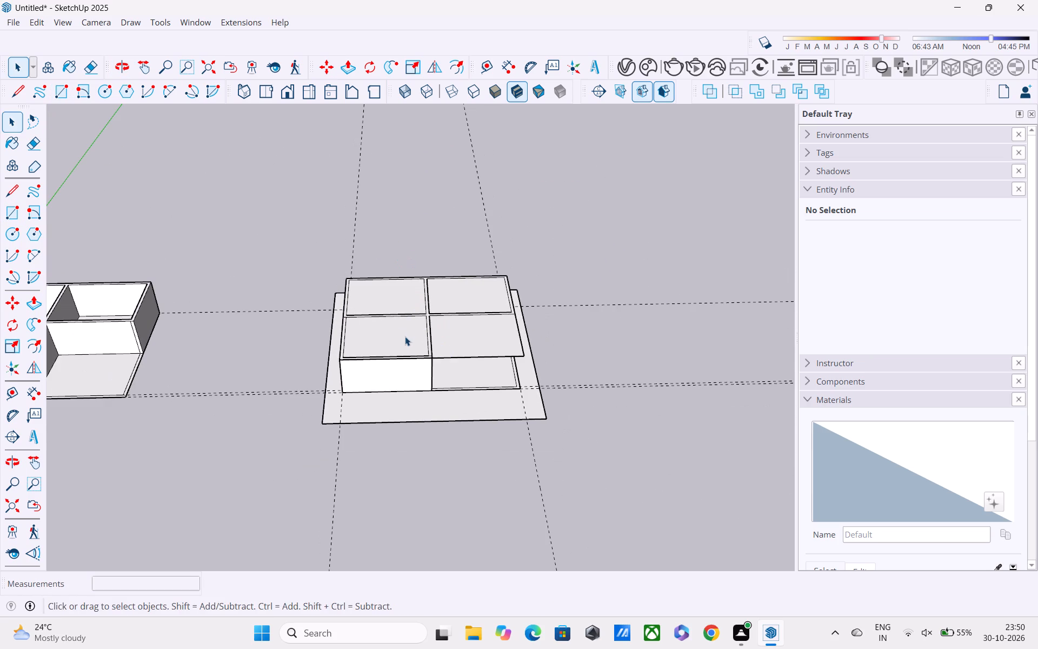
left_click(397, 332)
right_click(378, 332)
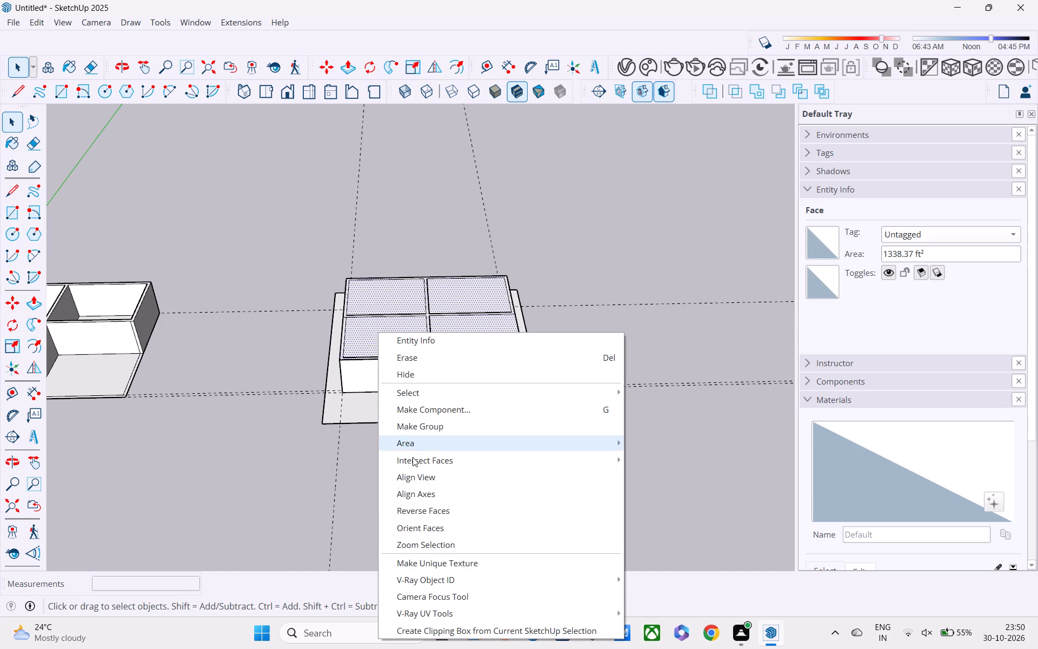
key("m")
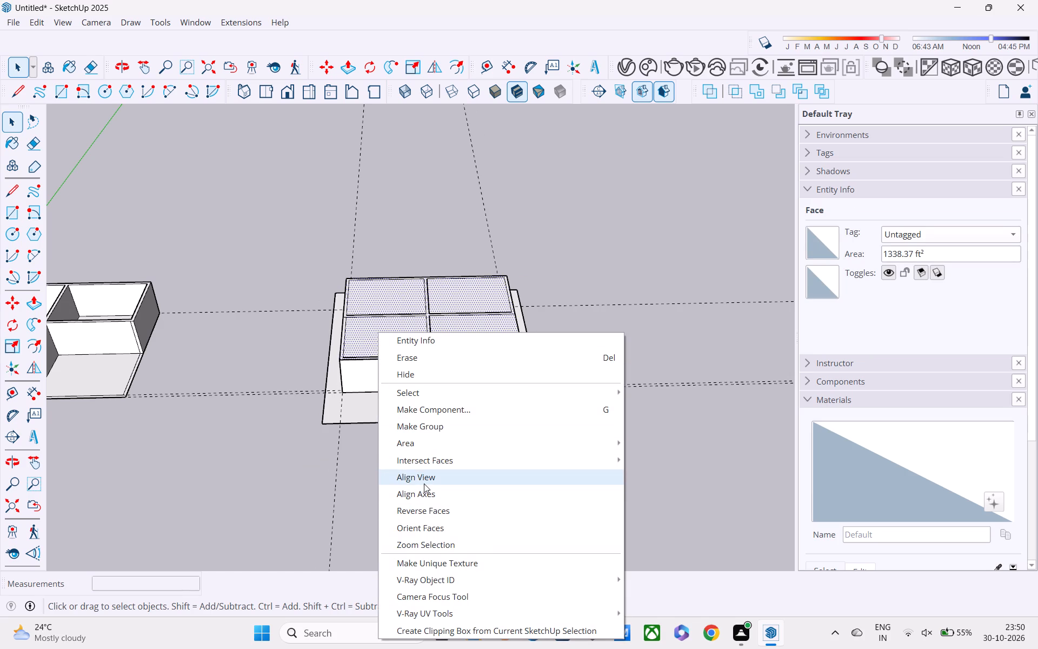
left_click(320, 342)
double_click(371, 334)
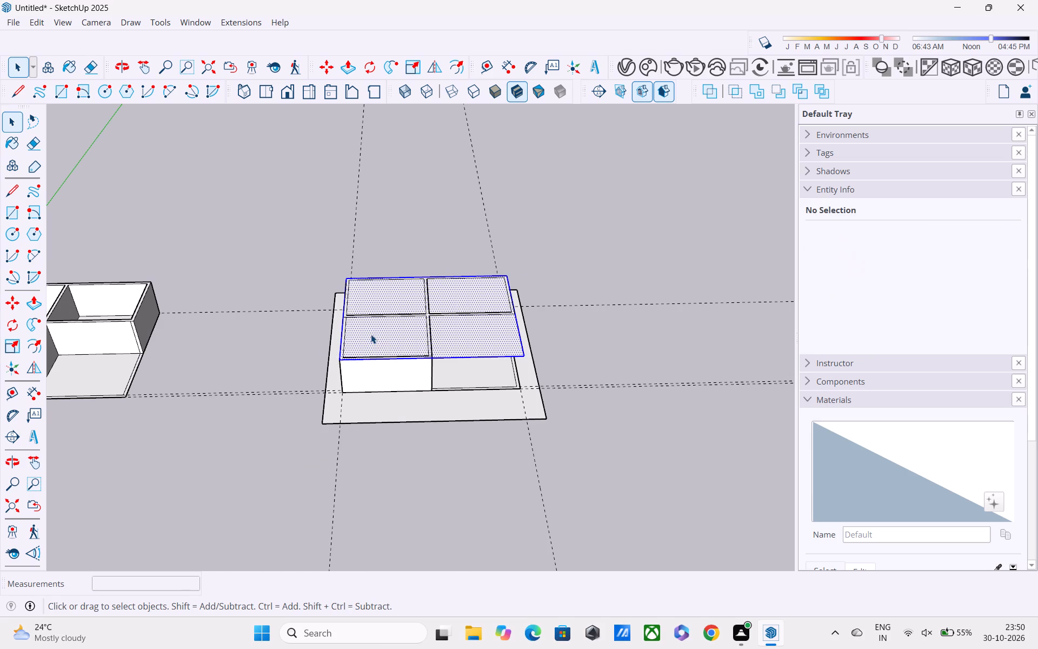
key("m")
left_click(345, 362)
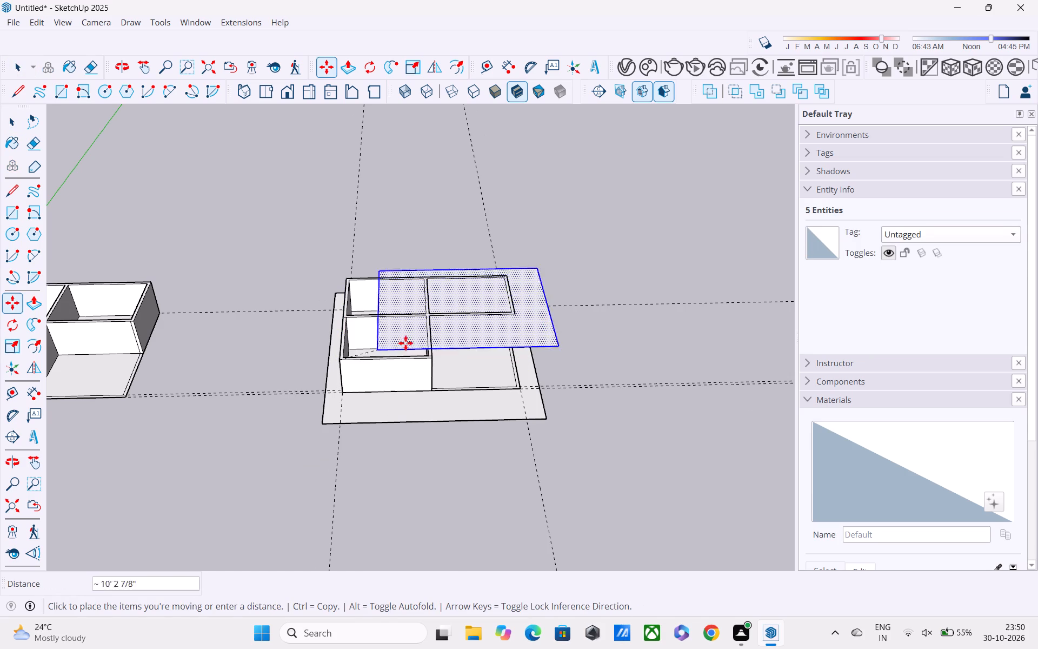
left_click(542, 249)
Push/Pull the moved rectangle up 10" into a slab.
key("p")
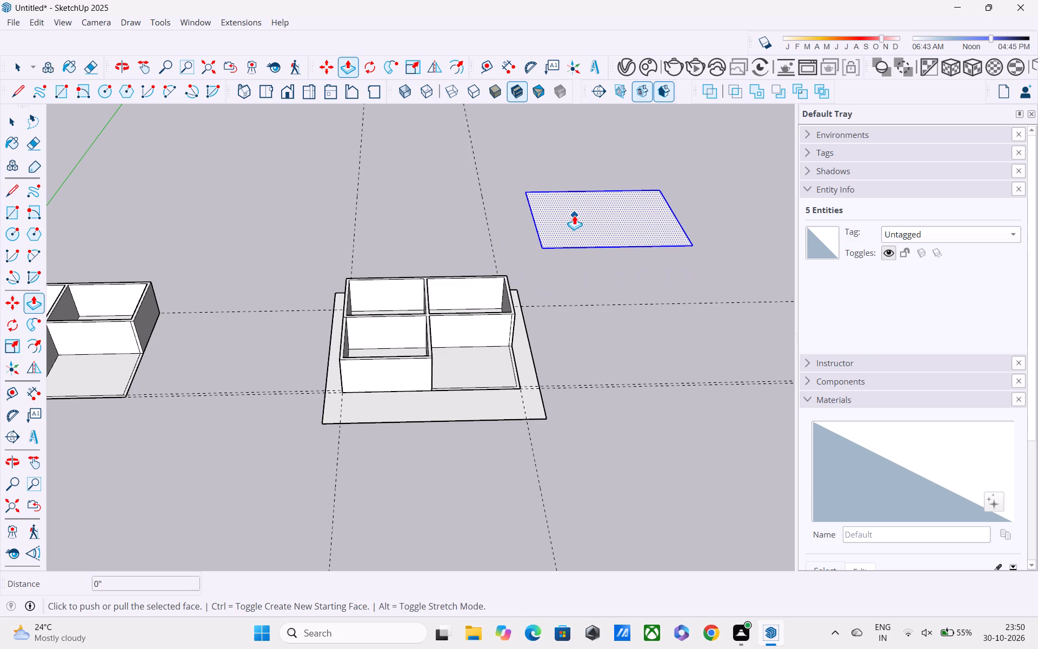
left_click(577, 221)
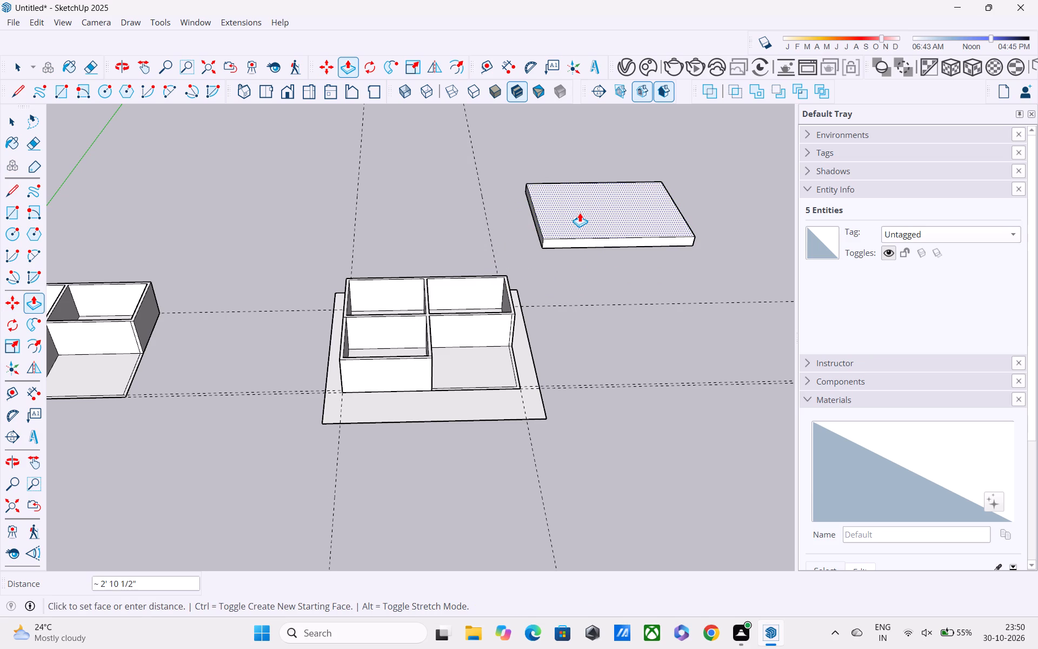
type("10\"")
key("Return")
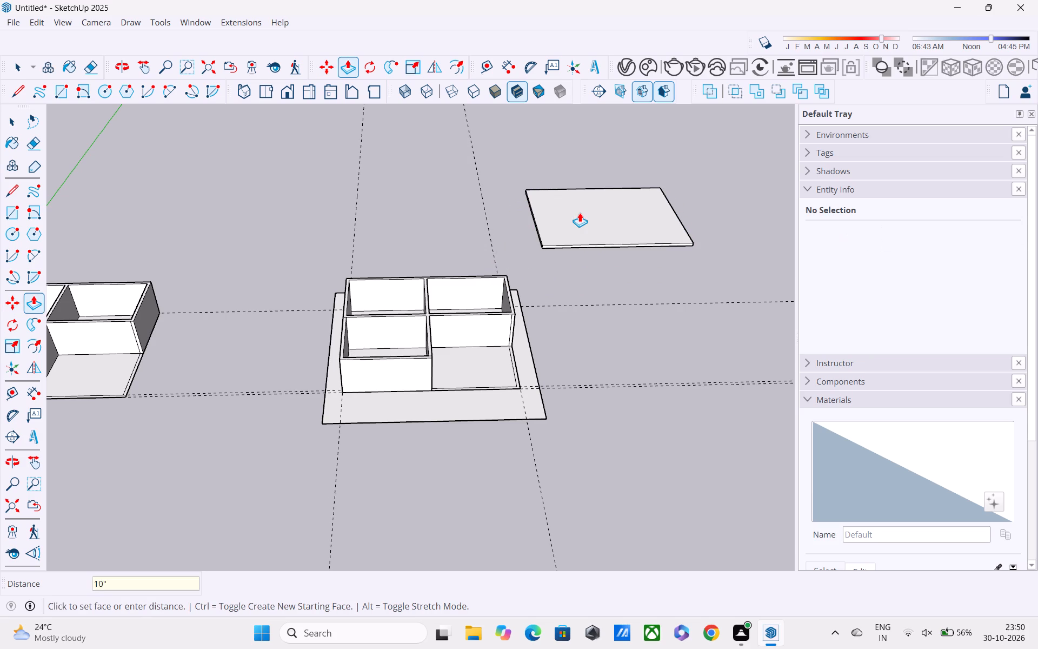
Push/Pull the slab's top face up a further 1'.
scroll(590, 211, "up", 1)
middle_click_drag(594, 203, 616, 77)
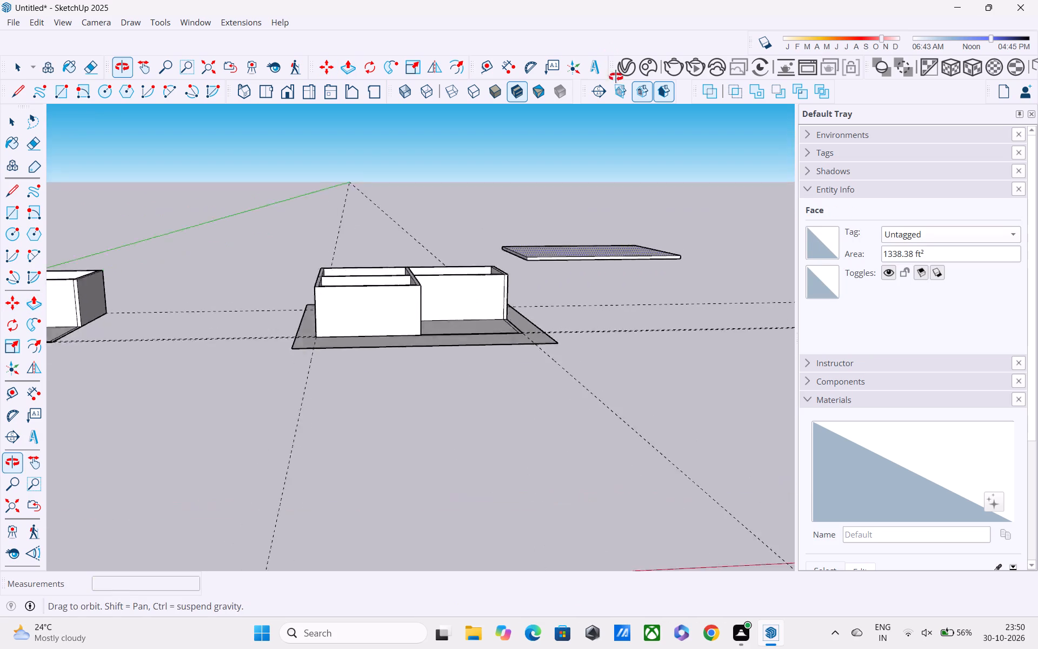
middle_click_drag(616, 77, 616, 108)
scroll(596, 263, "up", 5)
left_click(587, 234)
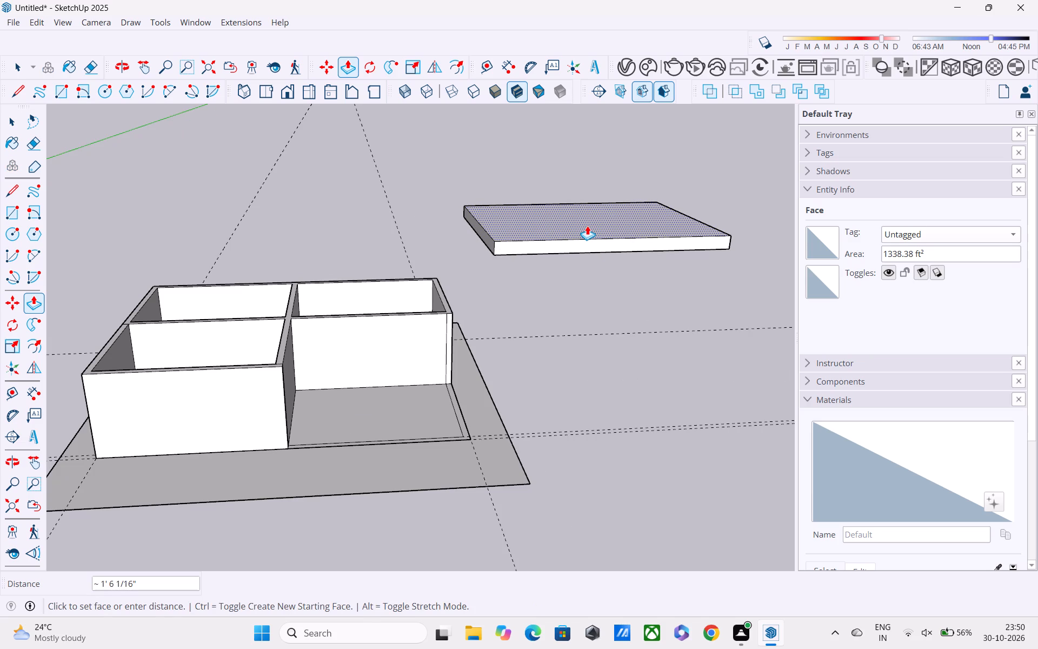
key("1")
key("apostrophe")
key("Return")
key("space")
scroll(587, 226, "up", 2)
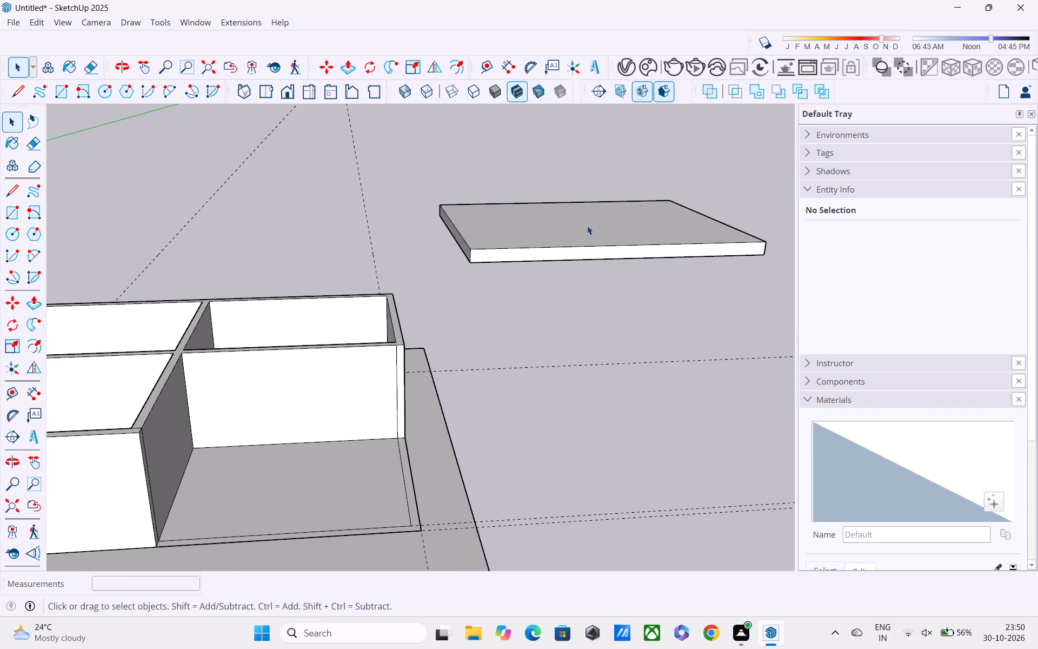
Make the whole slab, with all its faces and edges, into a group.
triple_click(604, 248)
right_click(604, 248)
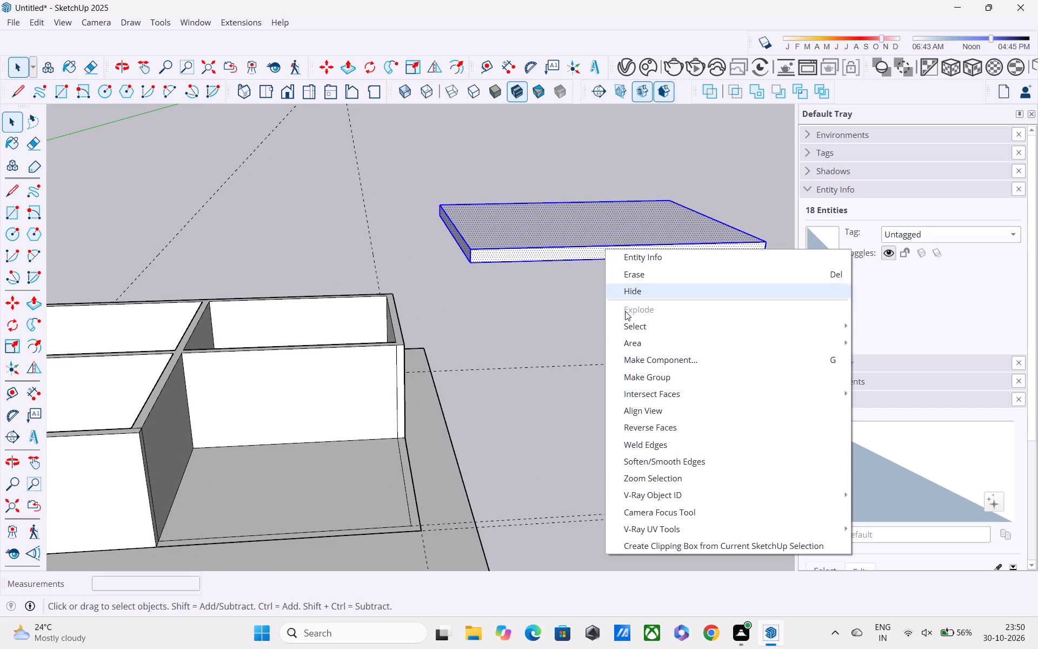
left_click(655, 372)
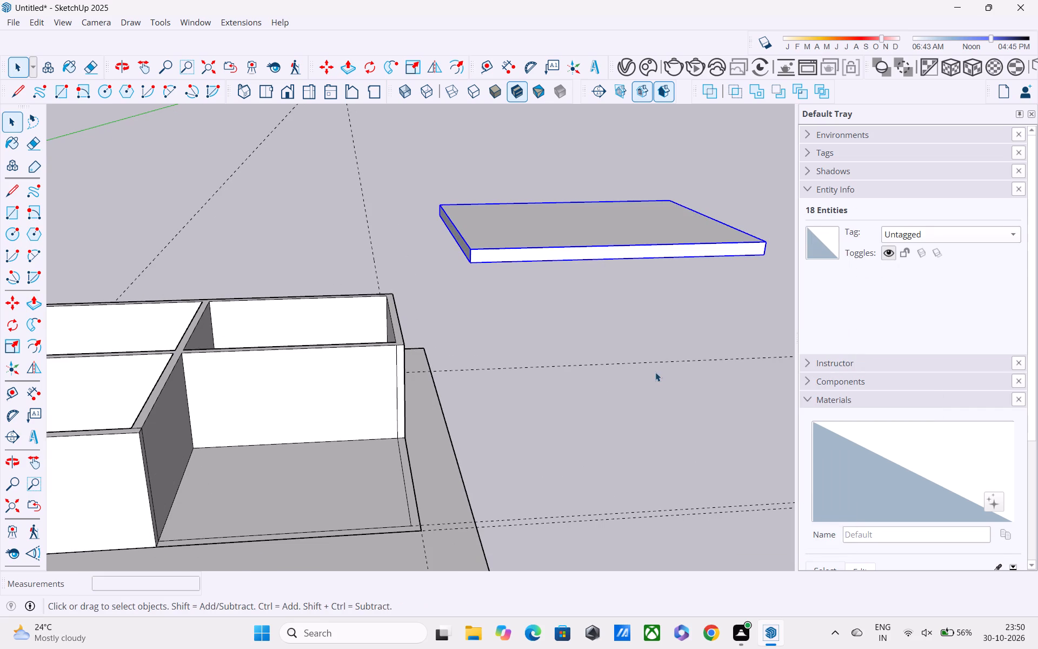
Move the slab group by its bottom corner onto the matching outer top corner of the walls on the plot.
key("m")
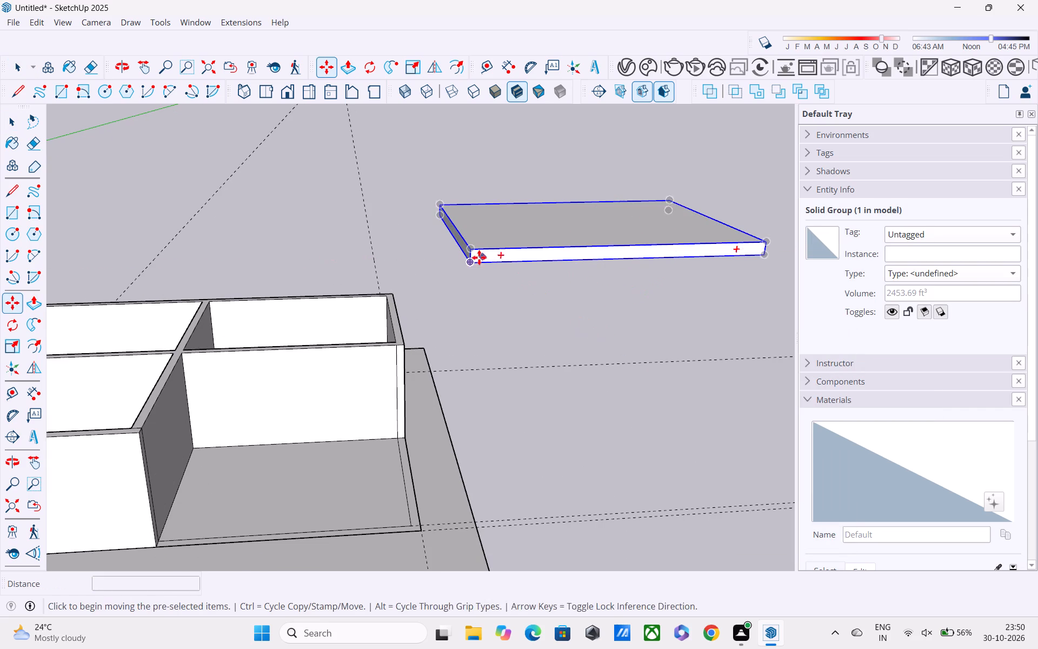
left_click(472, 266)
scroll(377, 306, "down", 5)
middle_click_drag(355, 318, 356, 319)
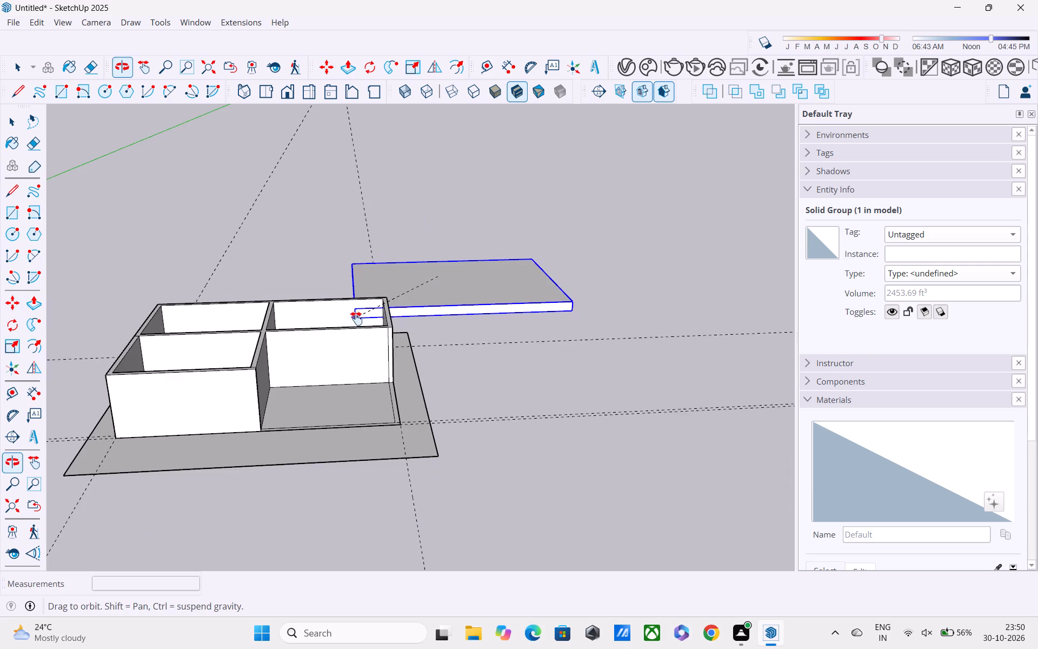
middle_click_drag(356, 319, 602, 290)
left_click(405, 336)
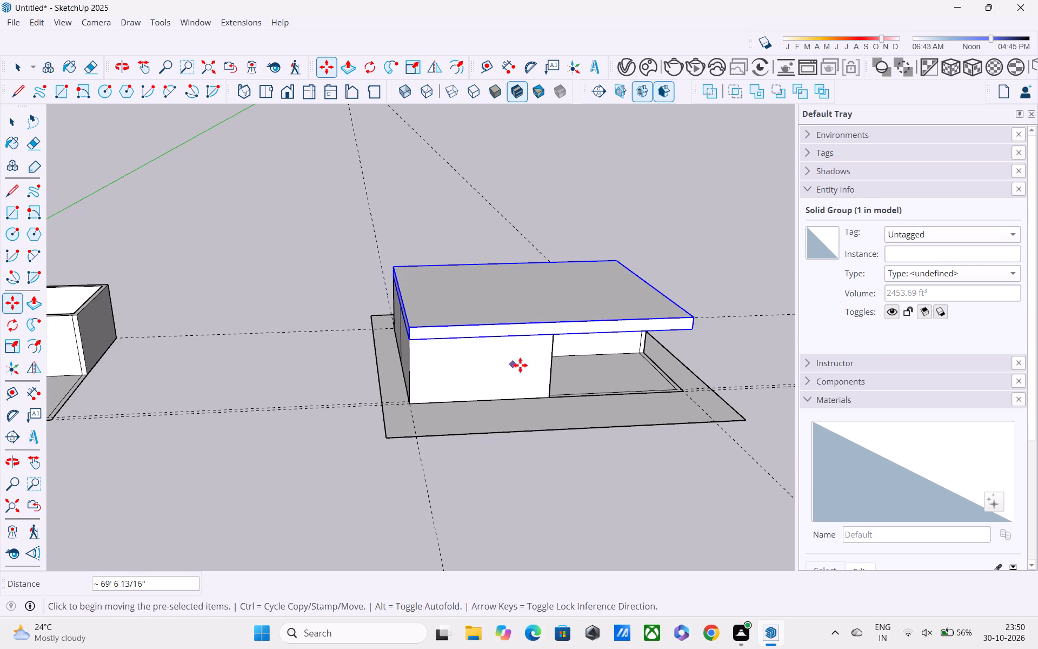
middle_click_drag(521, 365, 507, 275)
scroll(510, 268, "down", 5)
key("space")
left_click(600, 189)
Move the other wall group by its bottom outer corner onto the slab's top, near the matching slab corner.
scroll(607, 225, "up", 4)
middle_click_drag(577, 248, 576, 304)
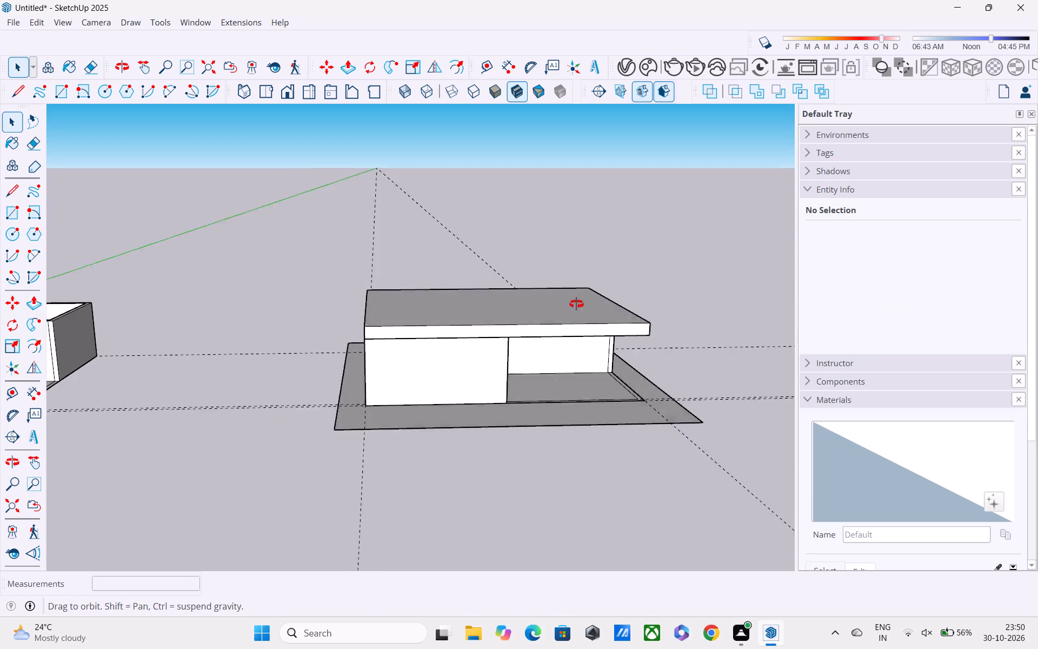
middle_click_drag(576, 304, 571, 329)
scroll(430, 250, "down", 6)
middle_click_drag(371, 247, 667, 249)
middle_click_drag(339, 424, 447, 289, "shift")
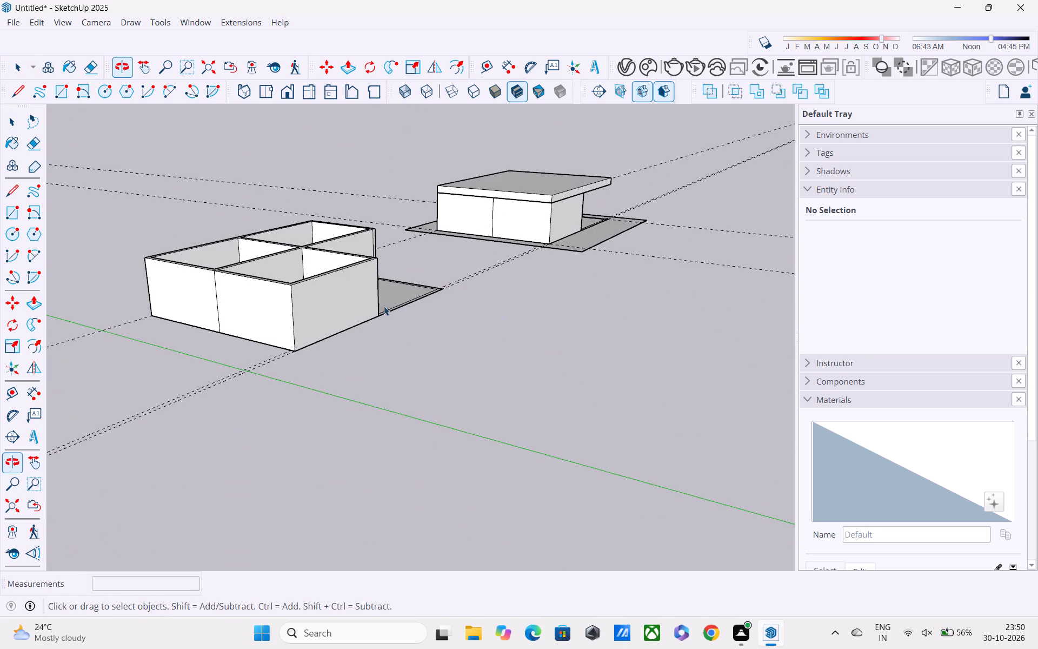
left_click(330, 313)
key("m")
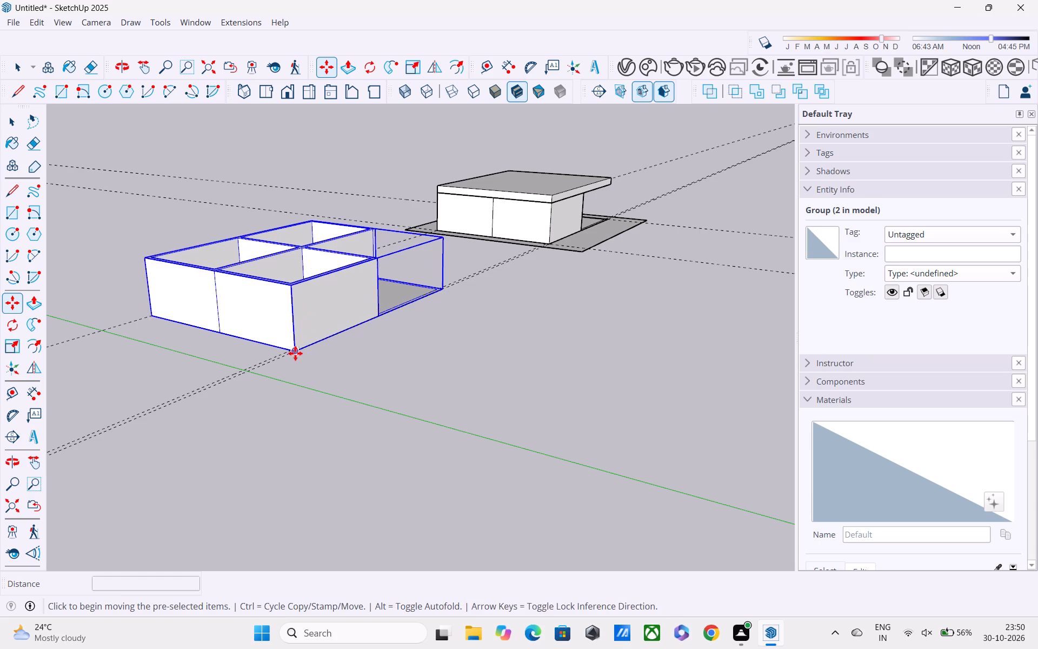
left_click(293, 357)
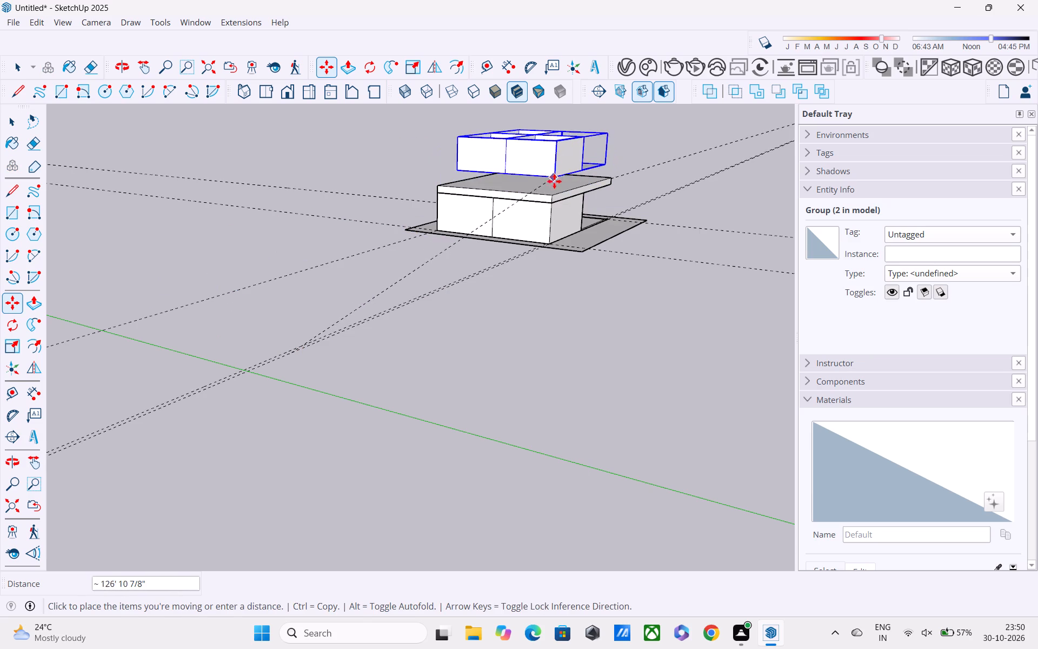
left_click(553, 189)
Move the upper wall group about 9" so its bottom outer corner meets the slab's top corner.
middle_click_drag(564, 189, 387, 178)
scroll(387, 178, "up", 1)
key("space")
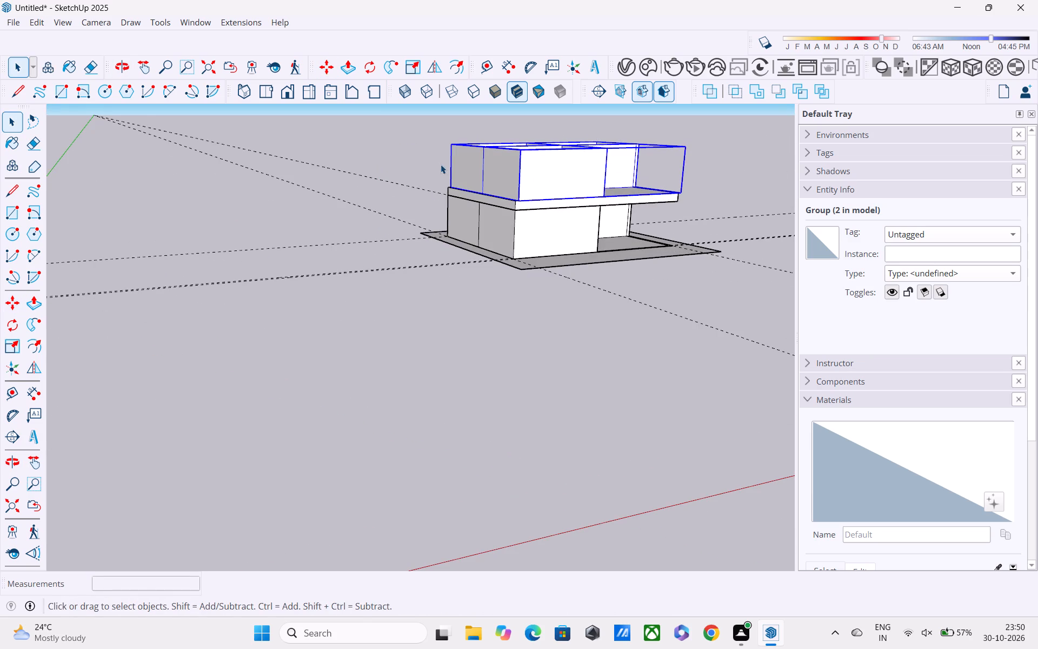
middle_click_drag(599, 227, 939, 275)
middle_click_drag(492, 115, 692, 200)
scroll(434, 190, "up", 2)
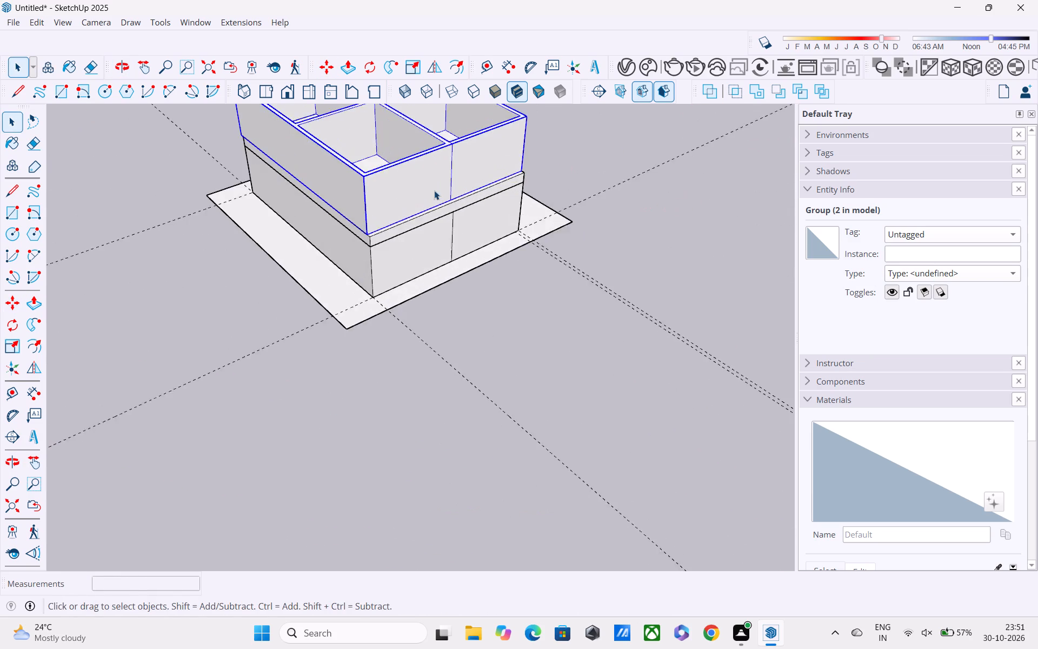
scroll(434, 190, "up", 9)
key("m")
scroll(358, 227, "up", 4)
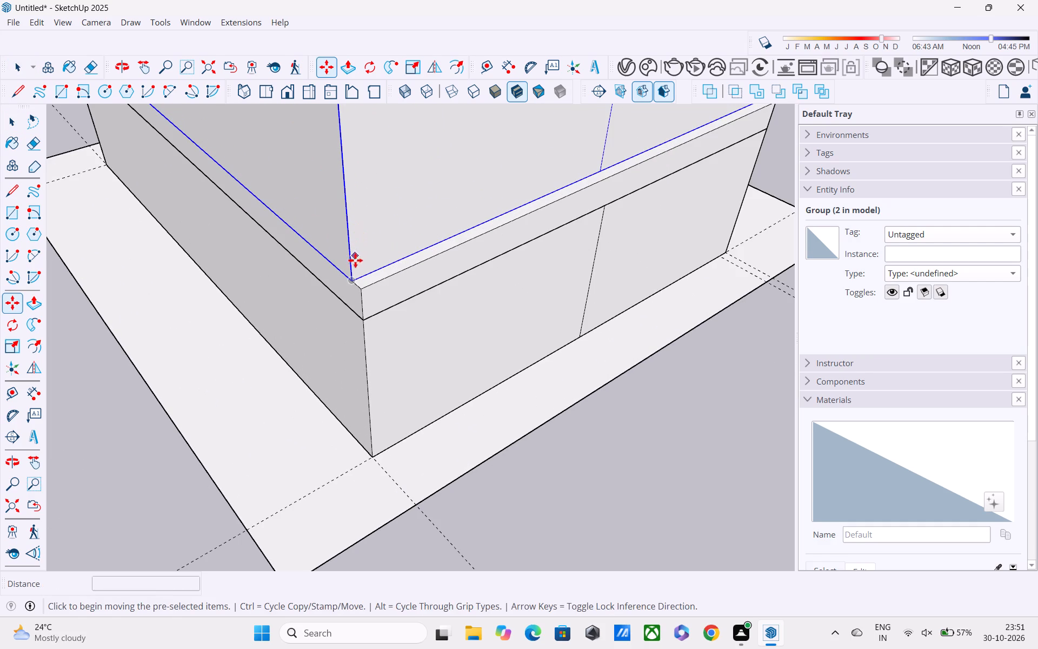
left_click(351, 279)
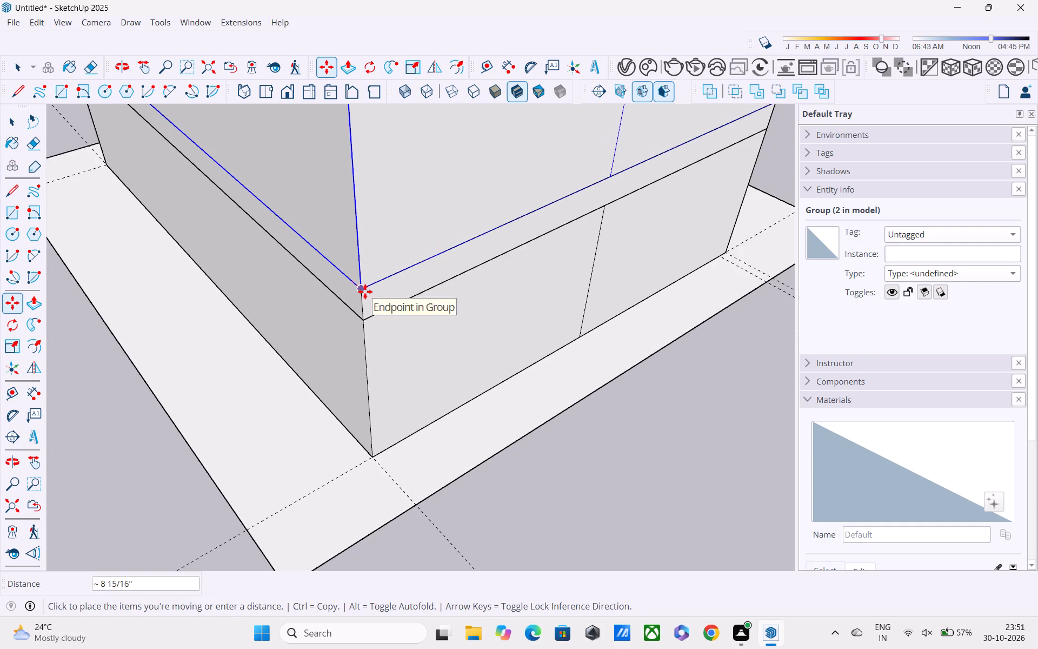
left_click(365, 292)
scroll(368, 270, "down", 6)
scroll(417, 241, "down", 6)
middle_click_drag(435, 237, 258, 177)
scroll(351, 196, "down", 4)
middle_click_drag(547, 193, 217, 109)
scroll(232, 124, "up", 1)
scroll(476, 227, "up", 1)
middle_click_drag(441, 222, 398, 208)
key("space")
left_click(311, 171)
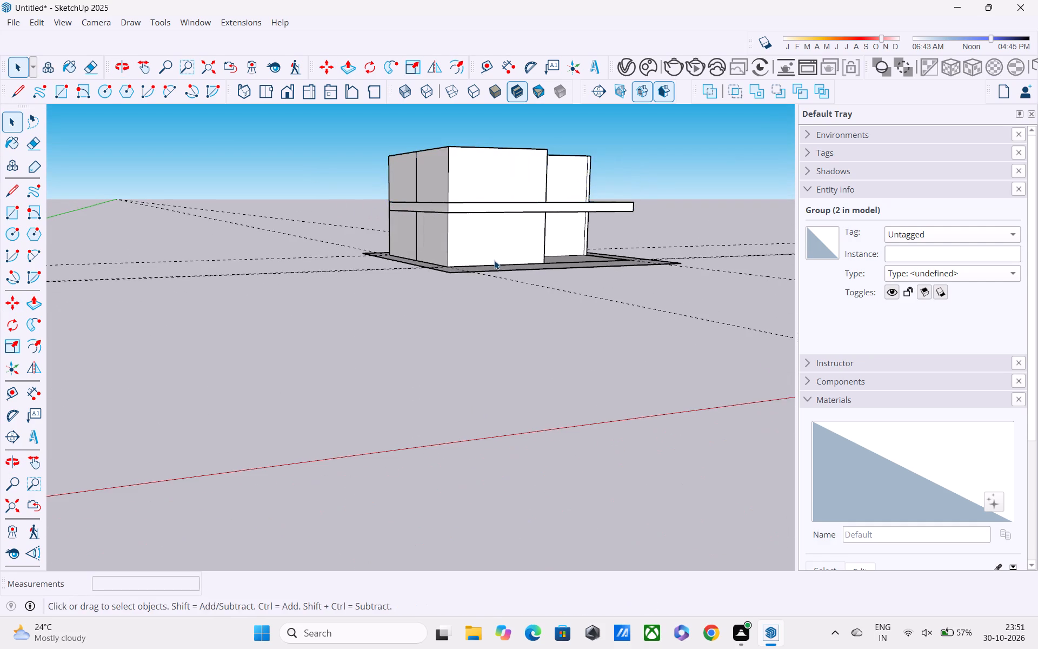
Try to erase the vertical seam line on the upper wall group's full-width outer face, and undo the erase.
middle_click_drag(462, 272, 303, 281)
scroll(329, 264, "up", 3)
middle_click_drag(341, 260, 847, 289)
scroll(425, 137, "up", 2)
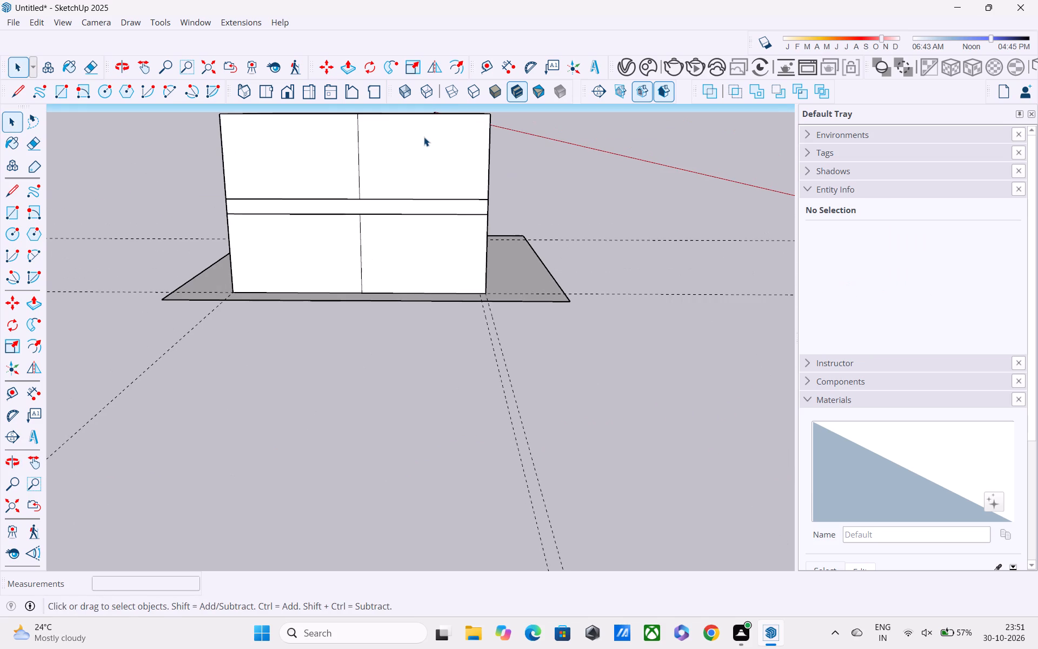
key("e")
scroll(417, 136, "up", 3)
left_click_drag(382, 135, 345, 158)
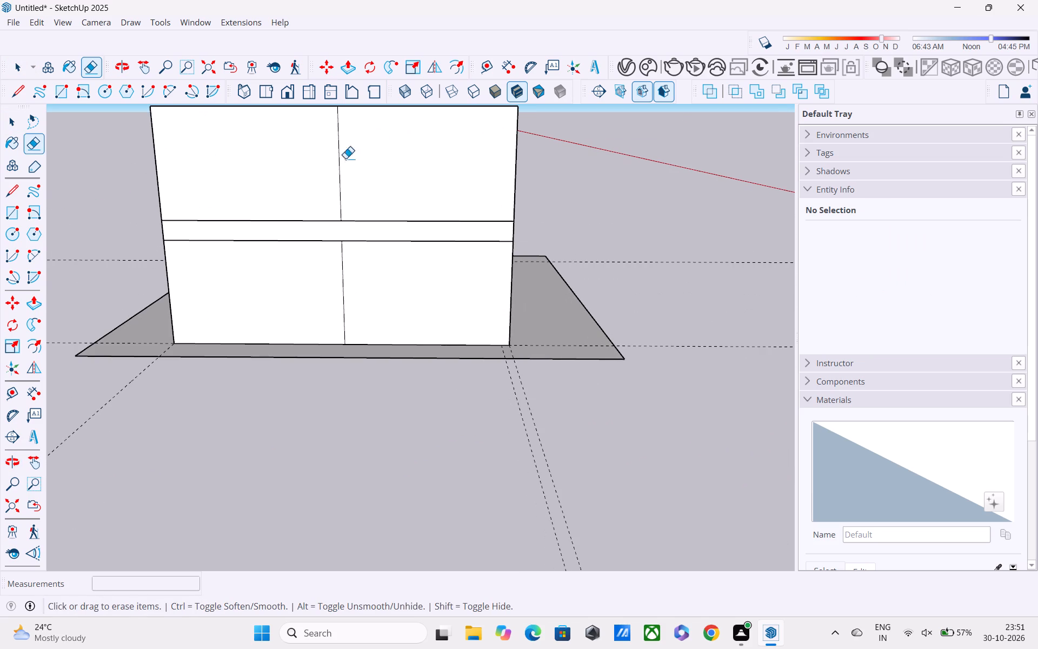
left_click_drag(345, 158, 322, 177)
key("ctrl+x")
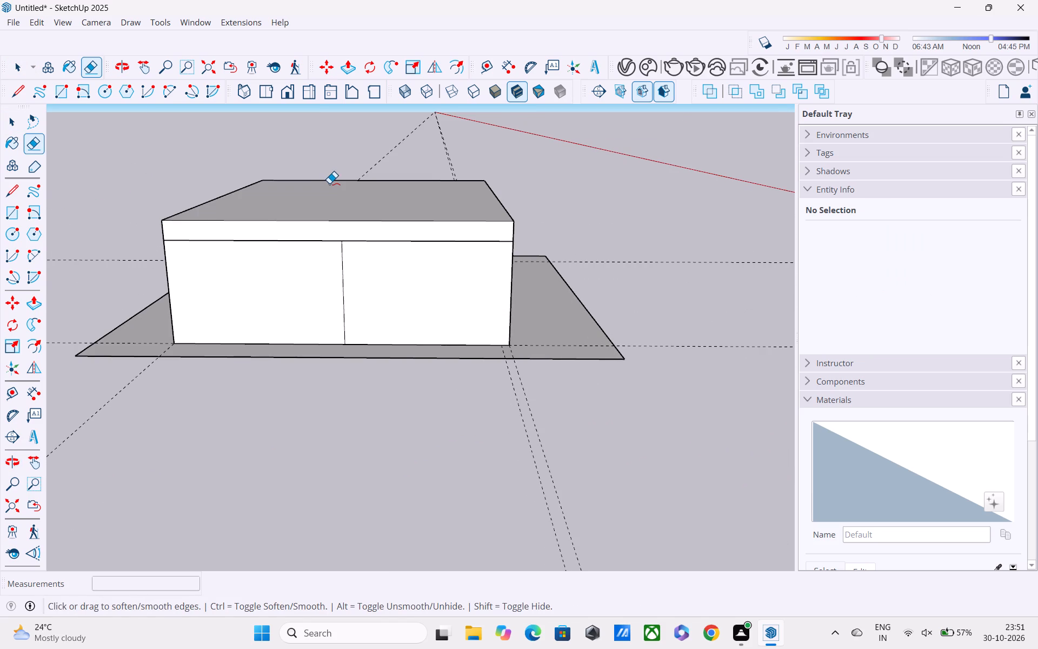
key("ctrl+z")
Erase the vertical seam line on the upper wall group's full-width outer face from inside the group.
key("space")
double_click(393, 182)
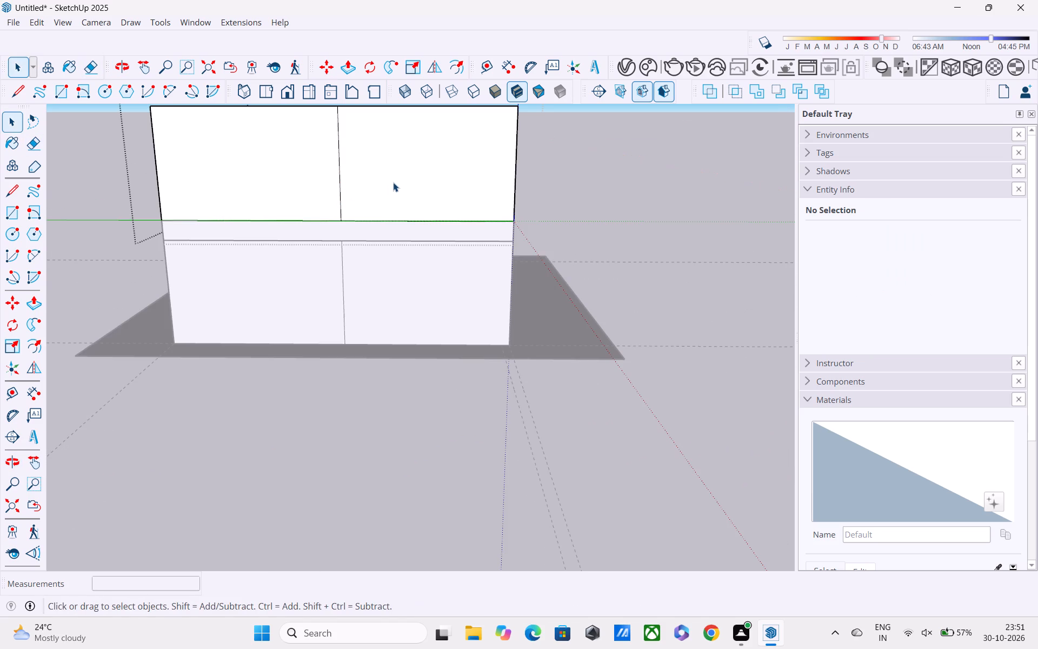
key("e")
left_click_drag(371, 152, 327, 182)
key("space")
left_click(632, 176)
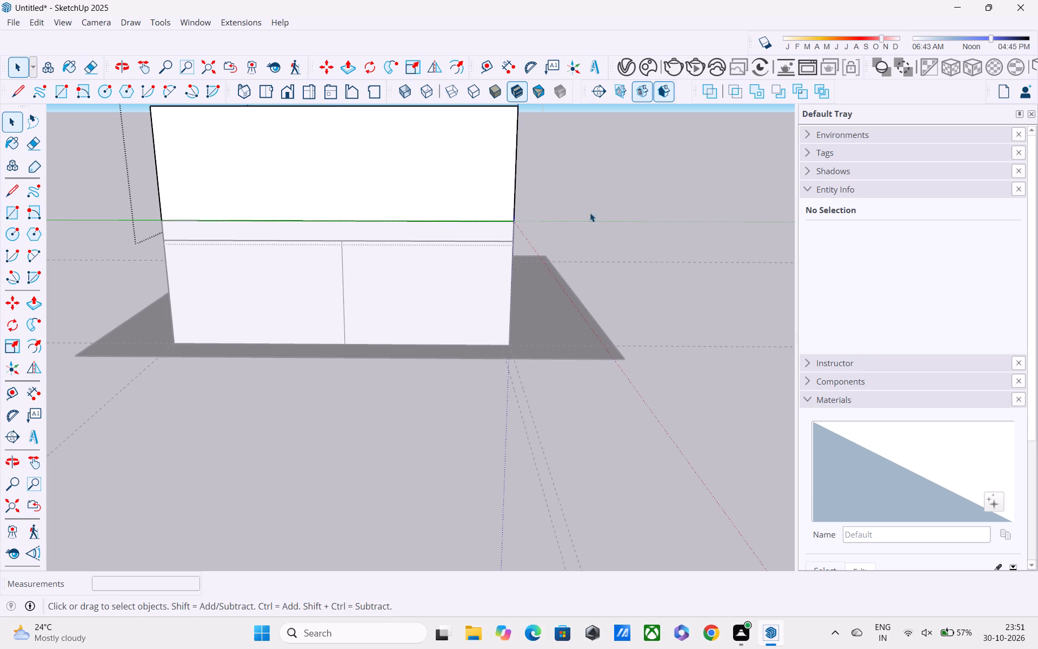
Erase the matching vertical seam line on the lower wall group's outer face from inside that group.
double_click(368, 273)
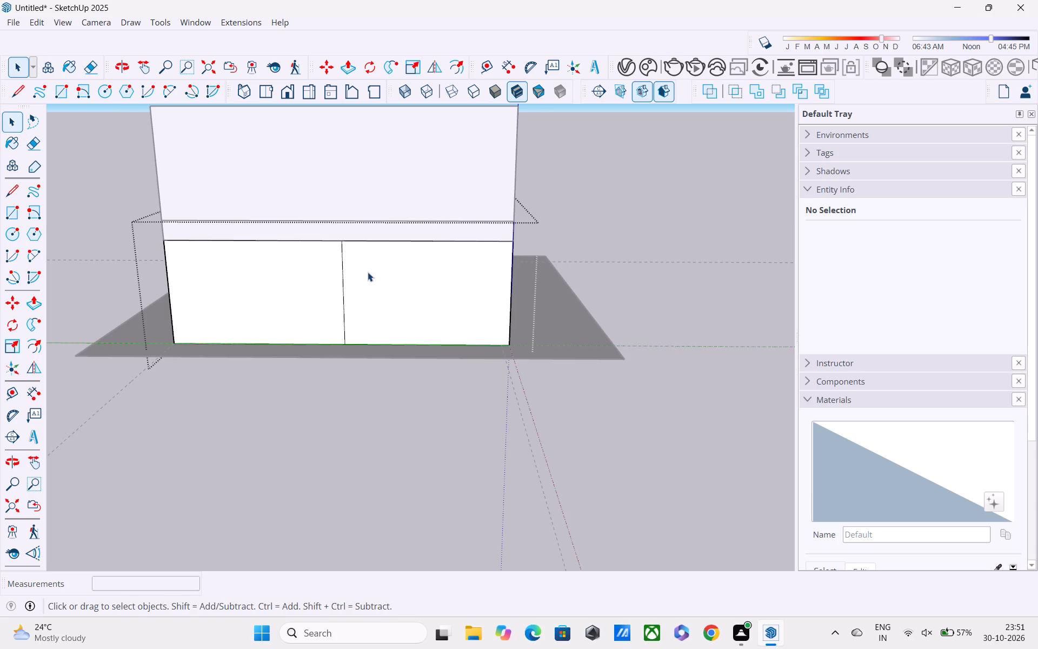
key("e")
left_click_drag(363, 272, 335, 302)
scroll(334, 288, "down", 5)
key("space")
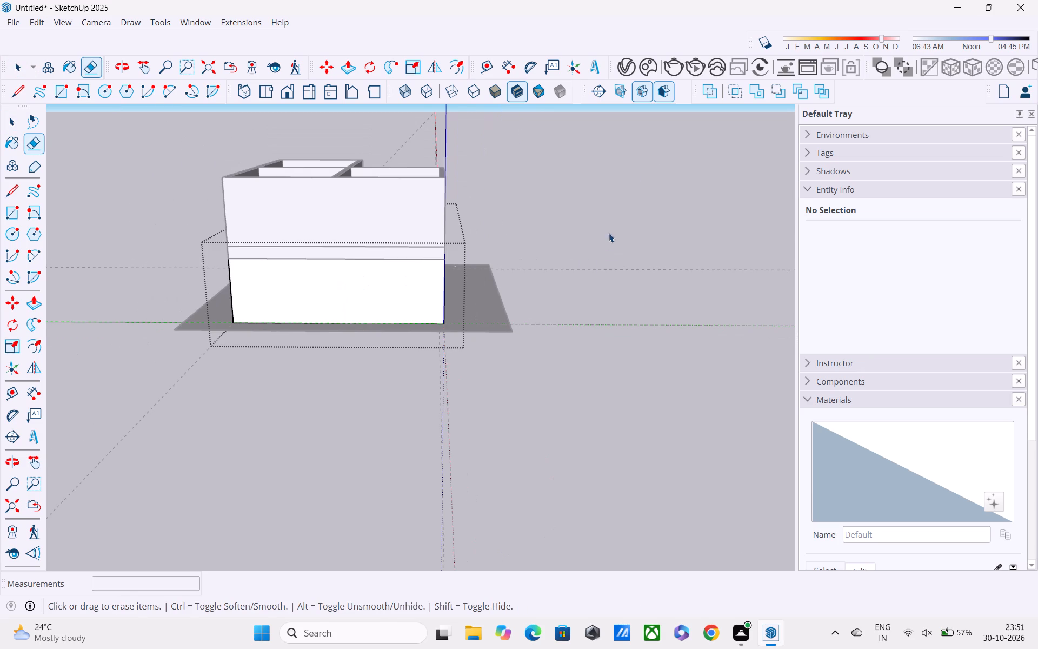
left_click(607, 211)
Examine the stacked storeys and the slab between them from several sides and from above.
middle_click_drag(454, 212, 272, 142)
scroll(272, 142, "up", 3)
middle_click_drag(416, 213, 401, 244)
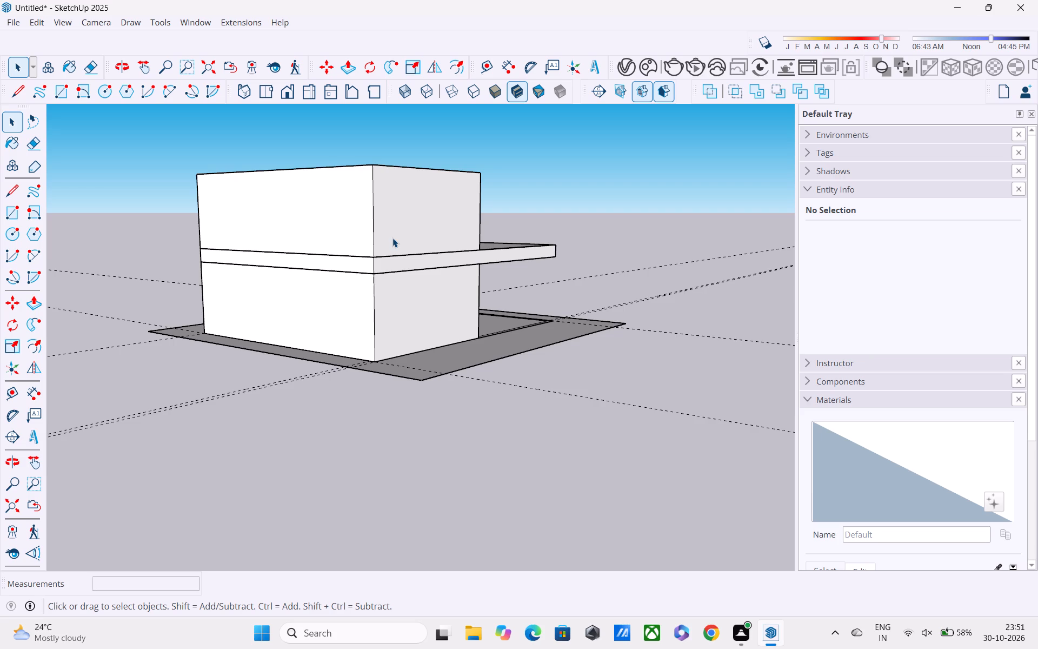
scroll(392, 238, "down", 1)
middle_click_drag(411, 257, 107, 317)
scroll(530, 350, "up", 3)
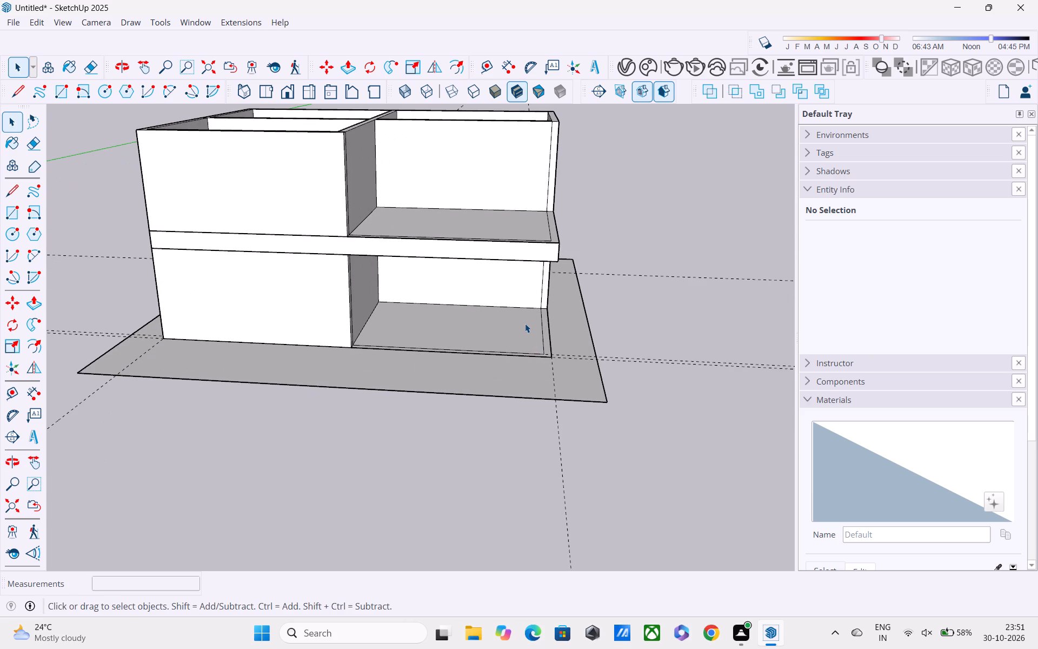
middle_click(621, 298)
scroll(622, 298, "up", 2)
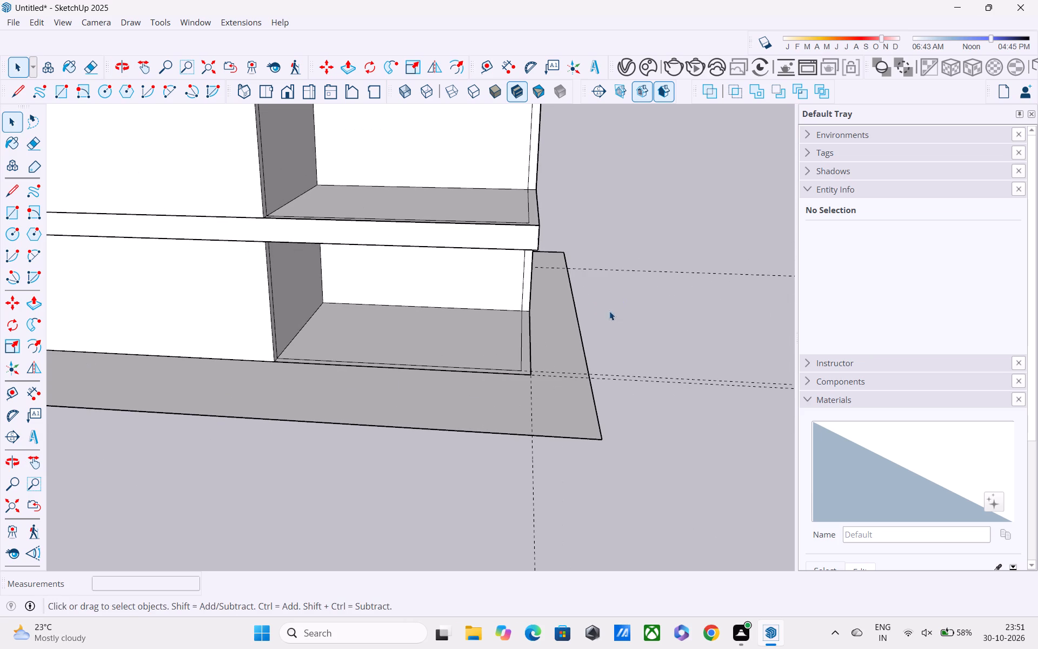
middle_click_drag(594, 316, 723, 453, "shift")
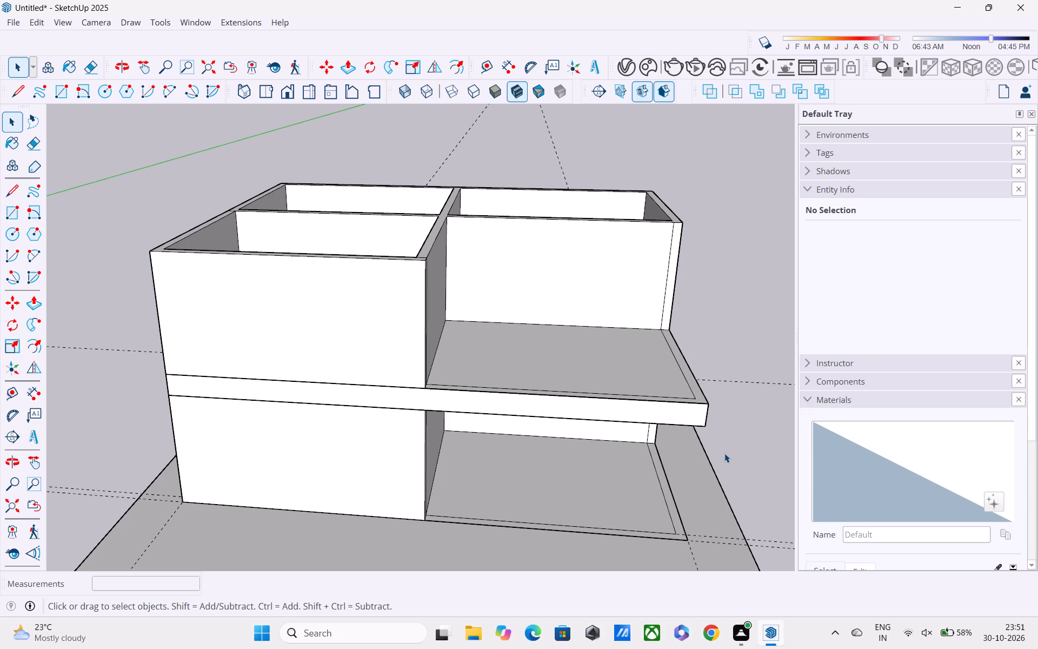
middle_click_drag(622, 450, 627, 428)
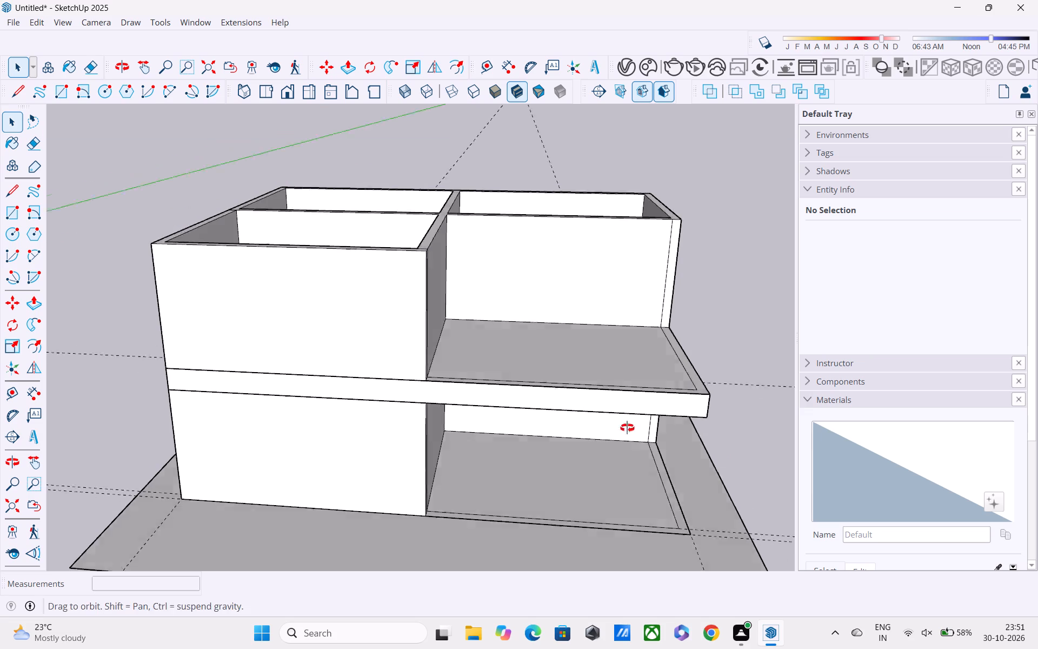
middle_click_drag(627, 428, 652, 362)
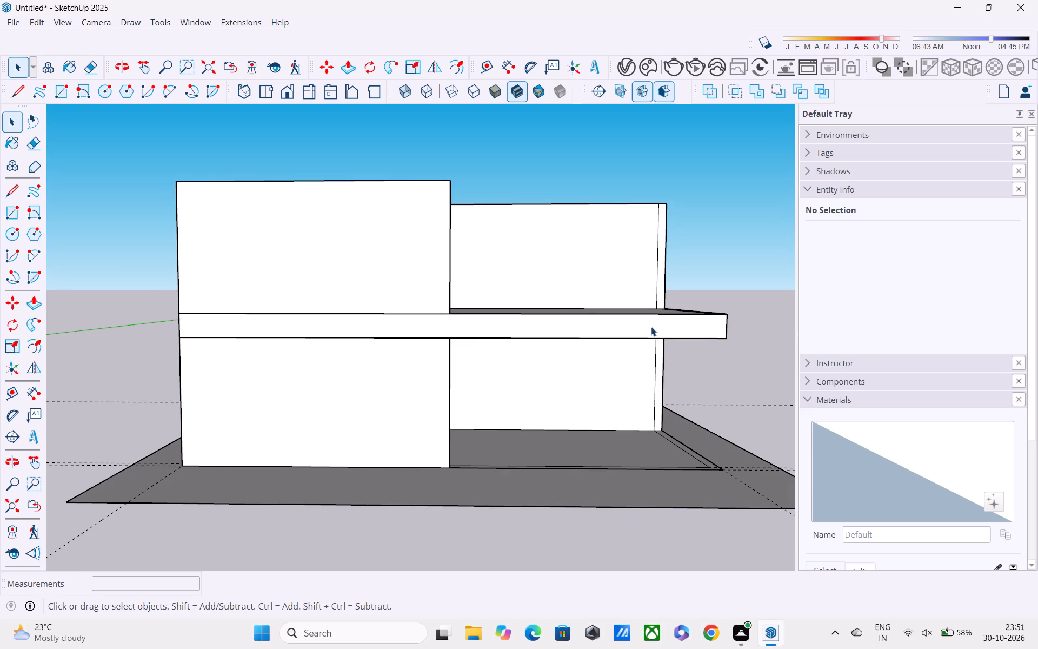
scroll(651, 327, "down", 3)
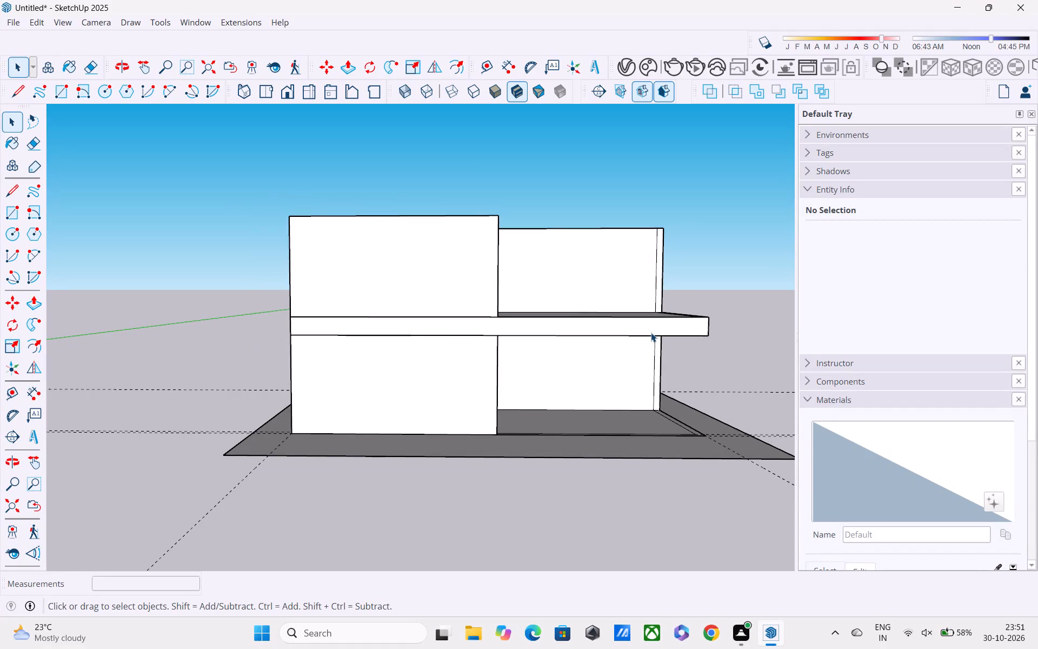
Copy the slab group 11' 10" straight up onto the upper storey's wall tops, using matching corners.
left_click(649, 328)
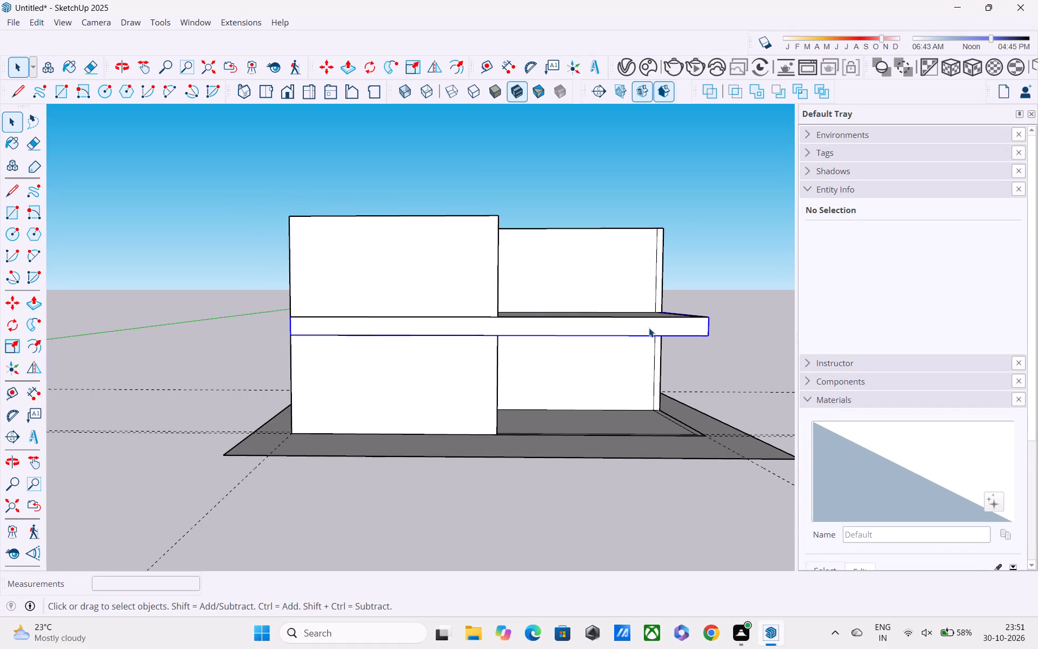
left_click(722, 254)
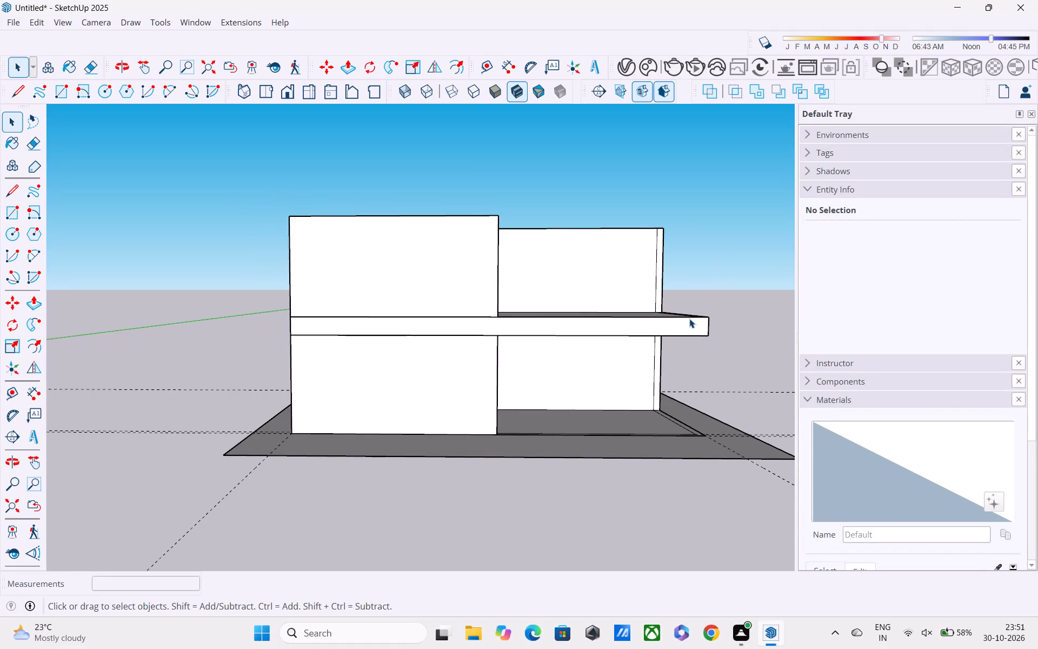
key("m")
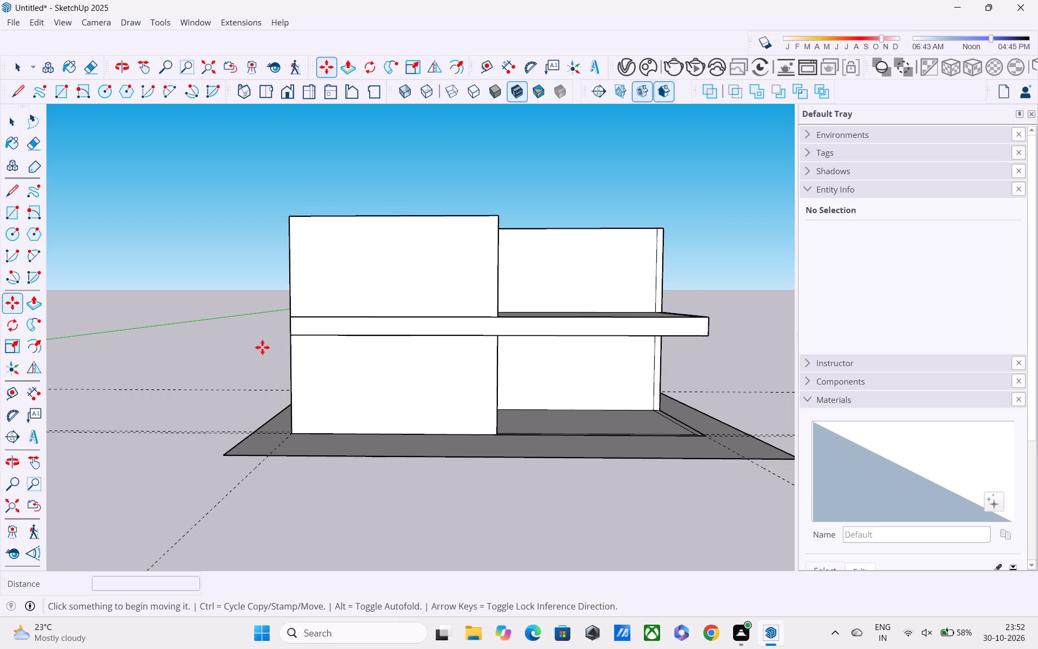
key("space")
left_click(300, 325)
key("m")
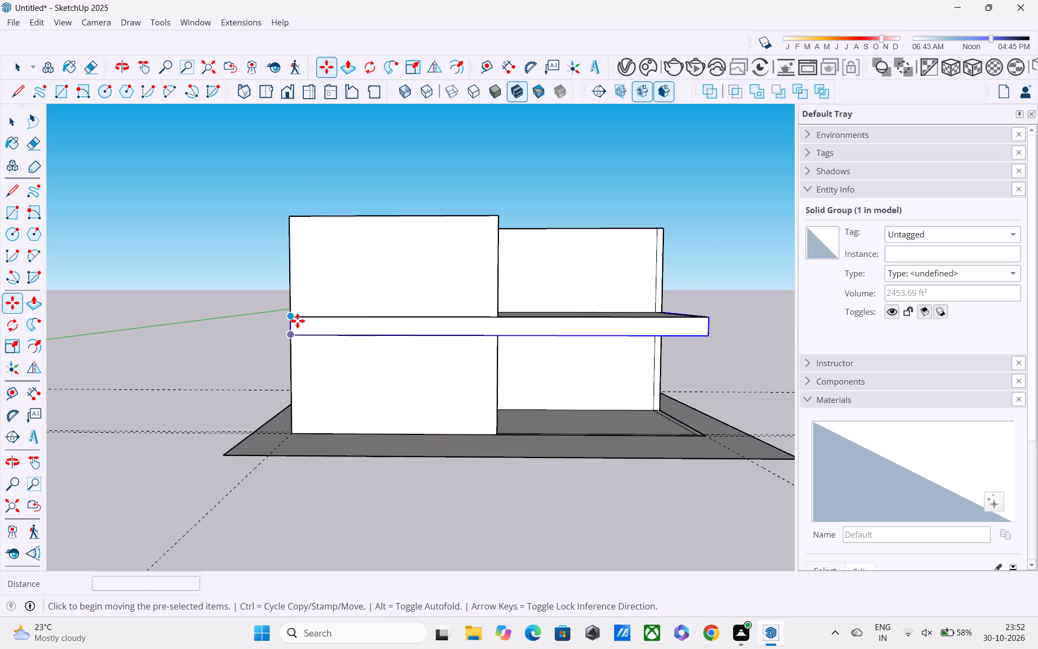
left_click(289, 336)
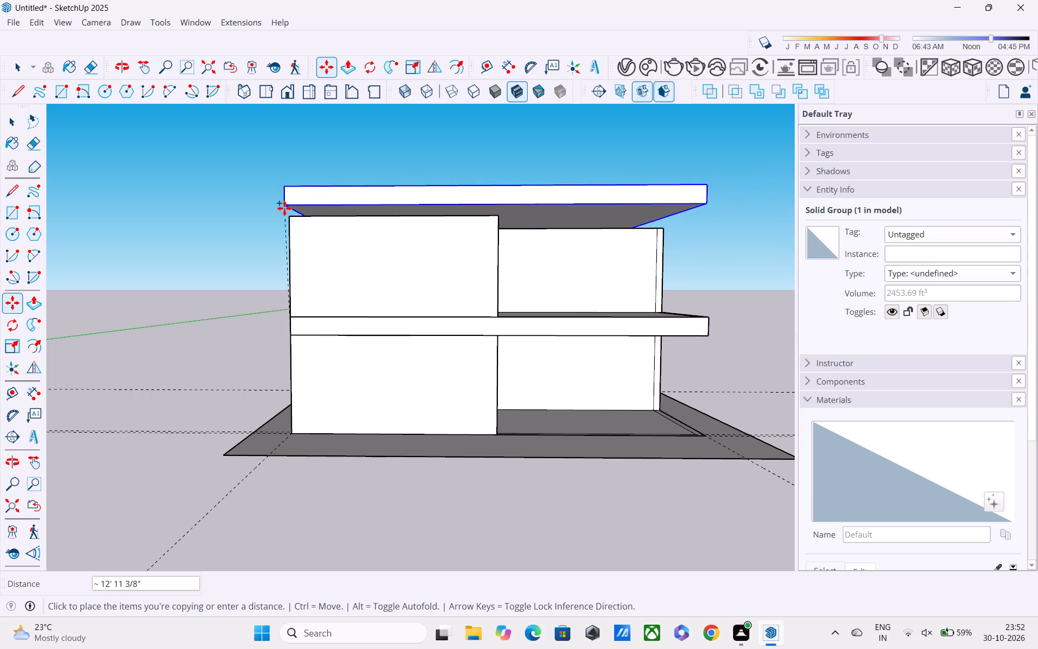
left_click(289, 221)
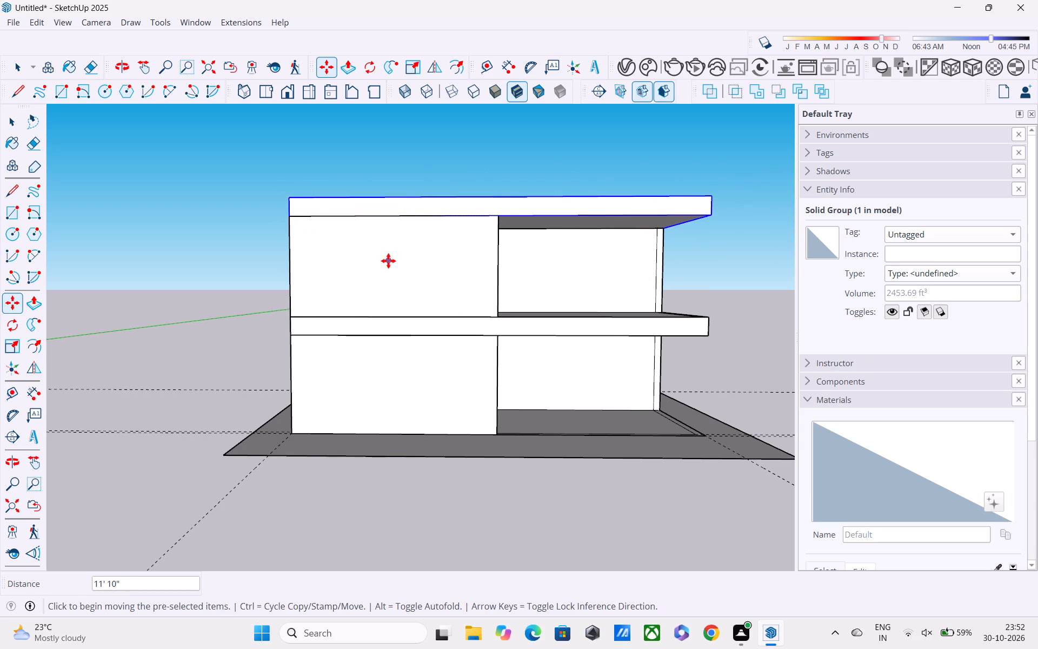
scroll(392, 299, "down", 1)
scroll(400, 420, "down", 3)
middle_click_drag(403, 409, 419, 489)
key("space")
left_click(645, 151)
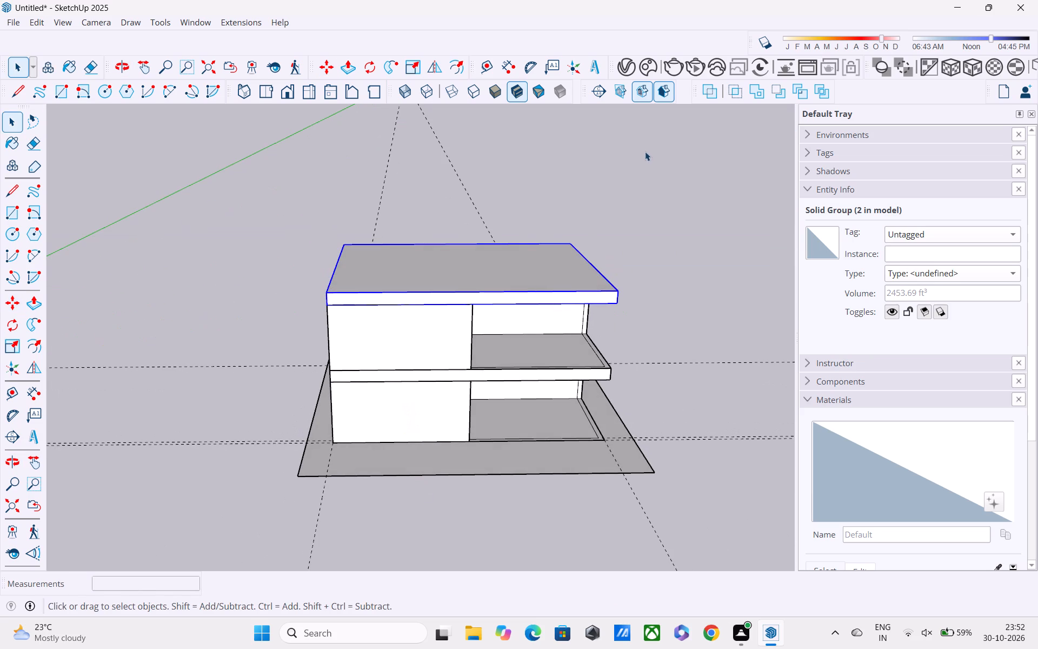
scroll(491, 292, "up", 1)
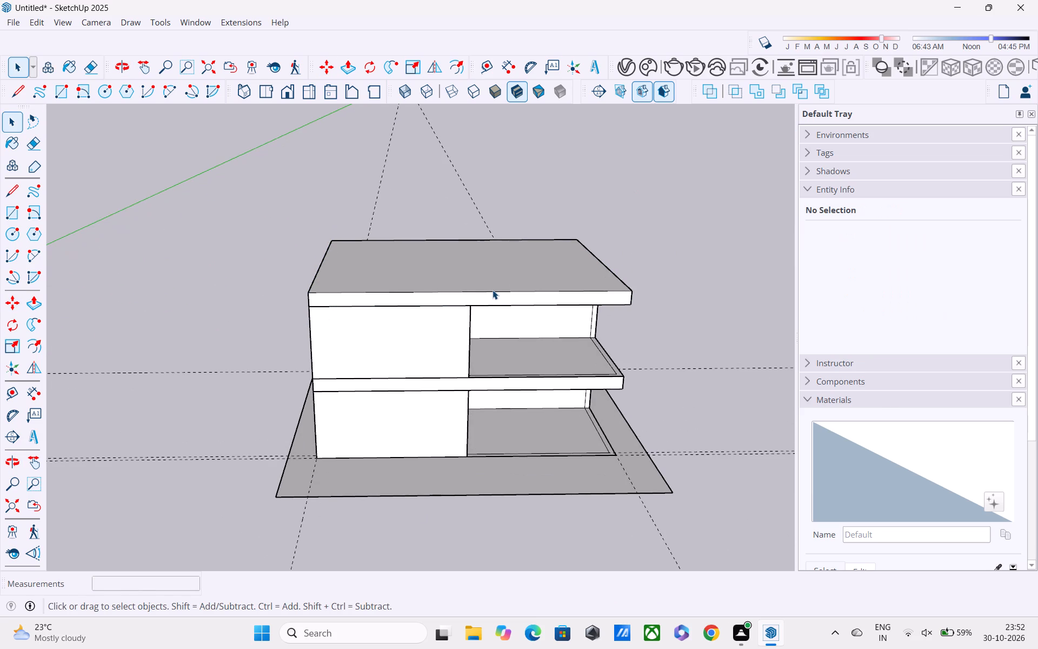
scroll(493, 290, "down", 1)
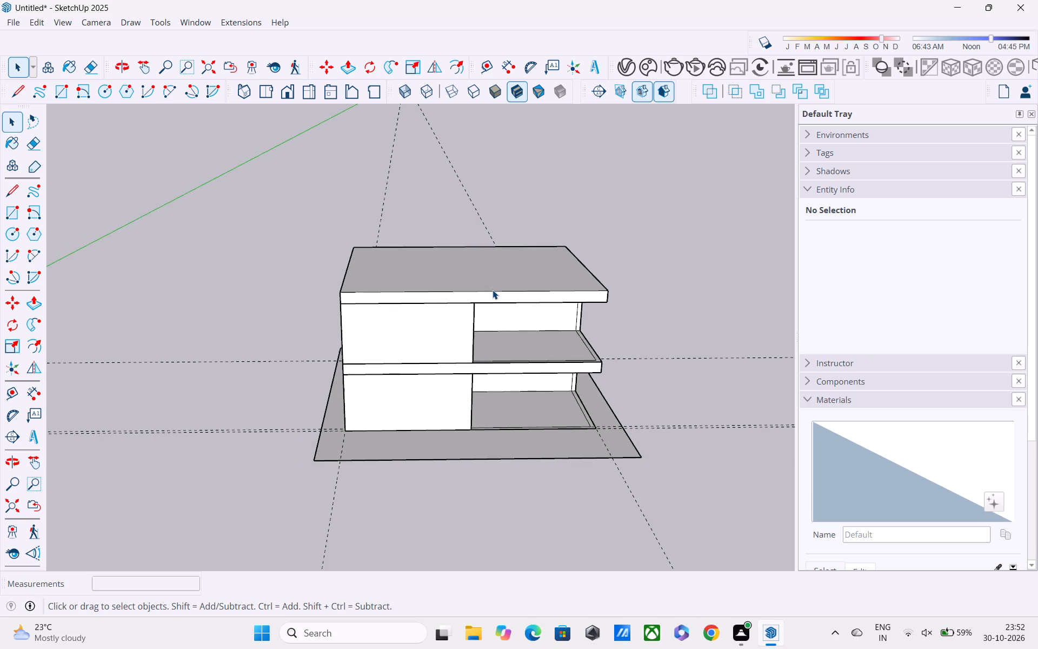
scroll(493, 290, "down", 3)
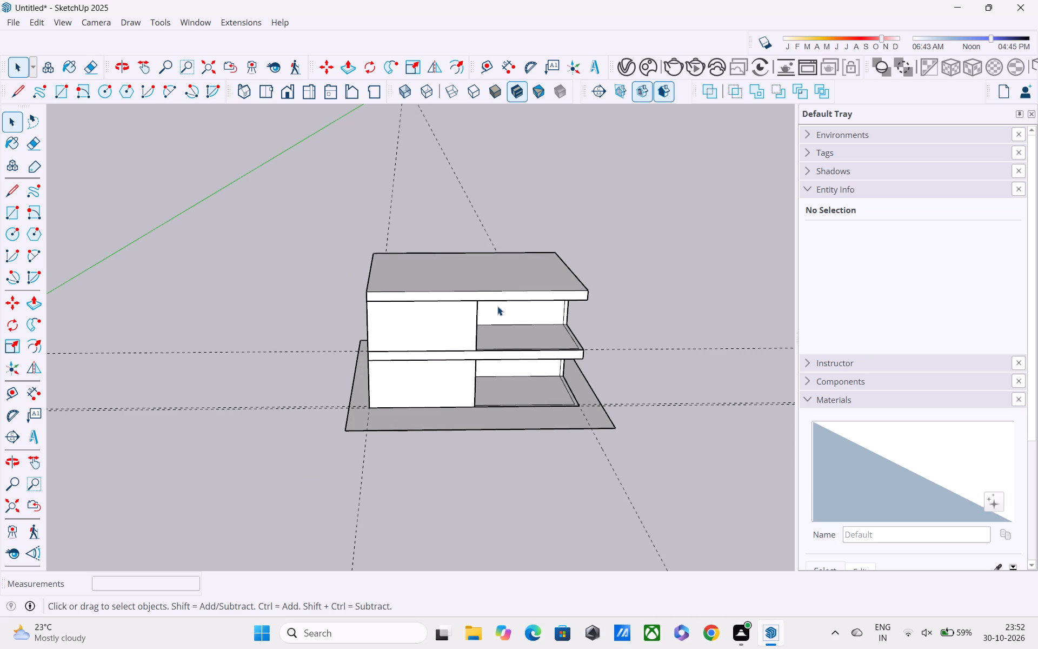
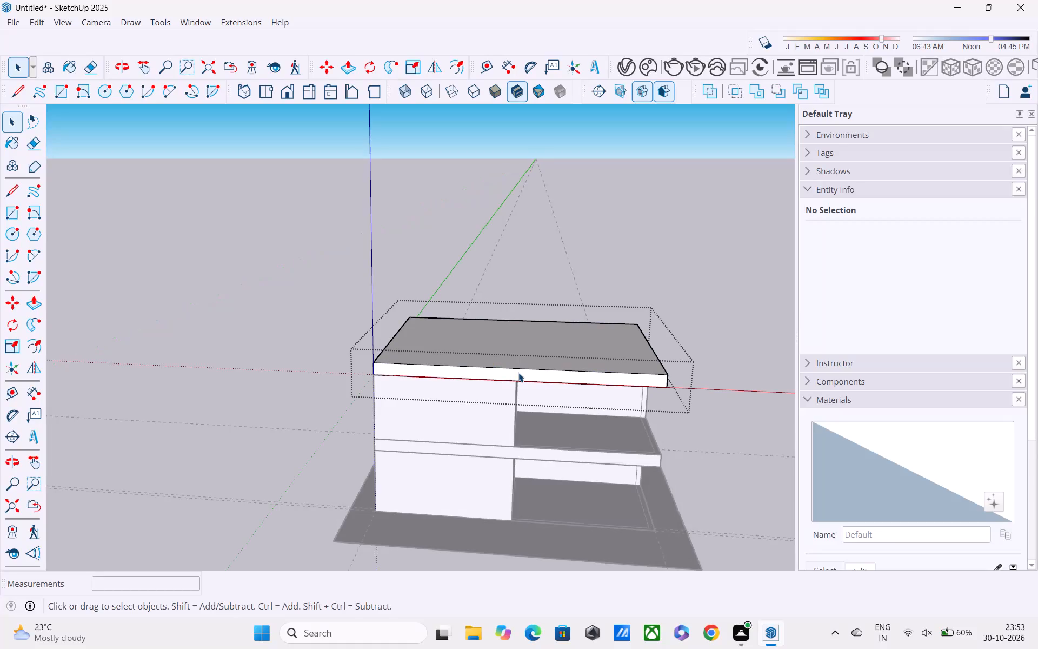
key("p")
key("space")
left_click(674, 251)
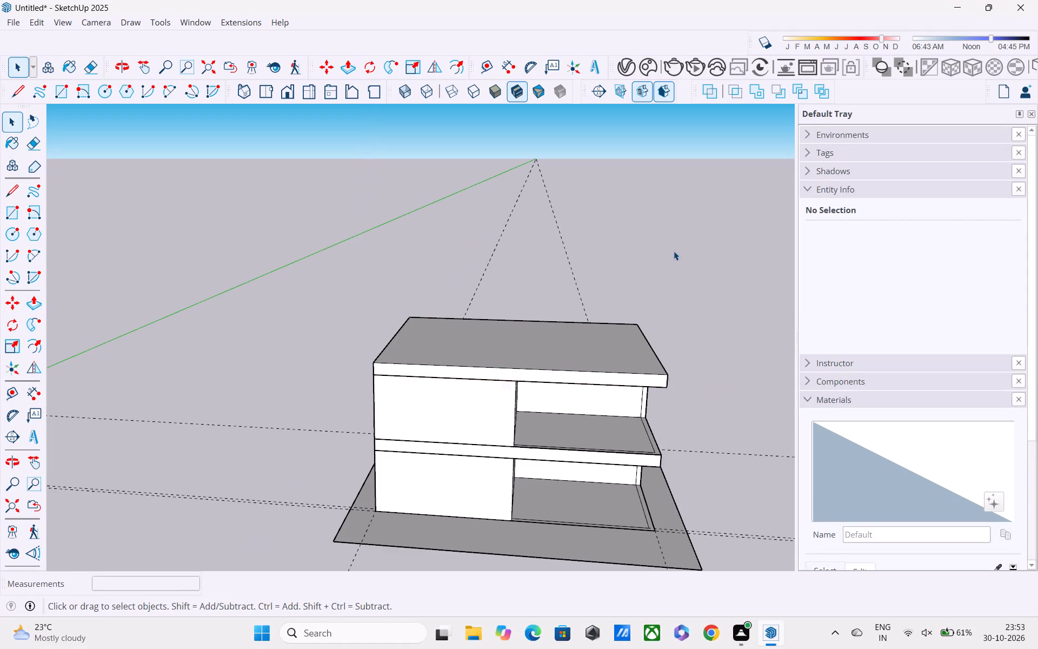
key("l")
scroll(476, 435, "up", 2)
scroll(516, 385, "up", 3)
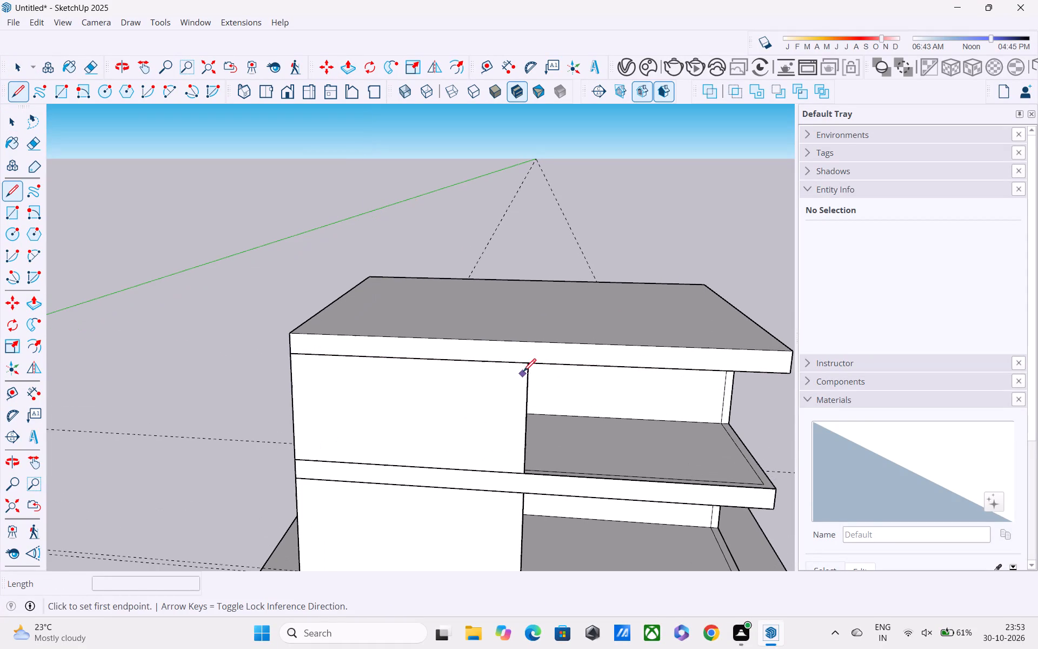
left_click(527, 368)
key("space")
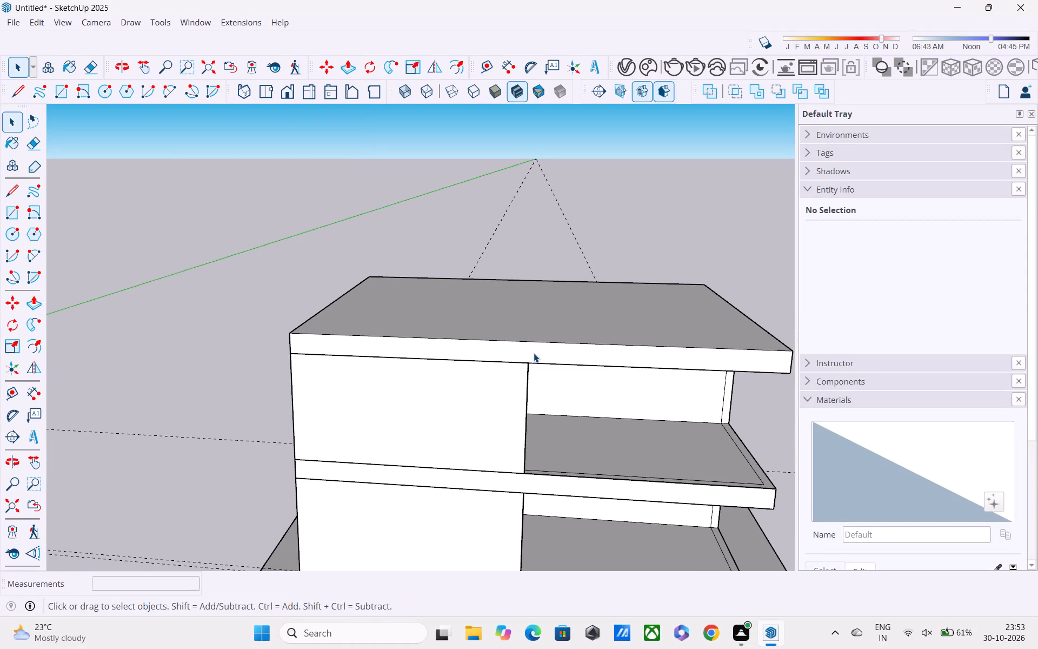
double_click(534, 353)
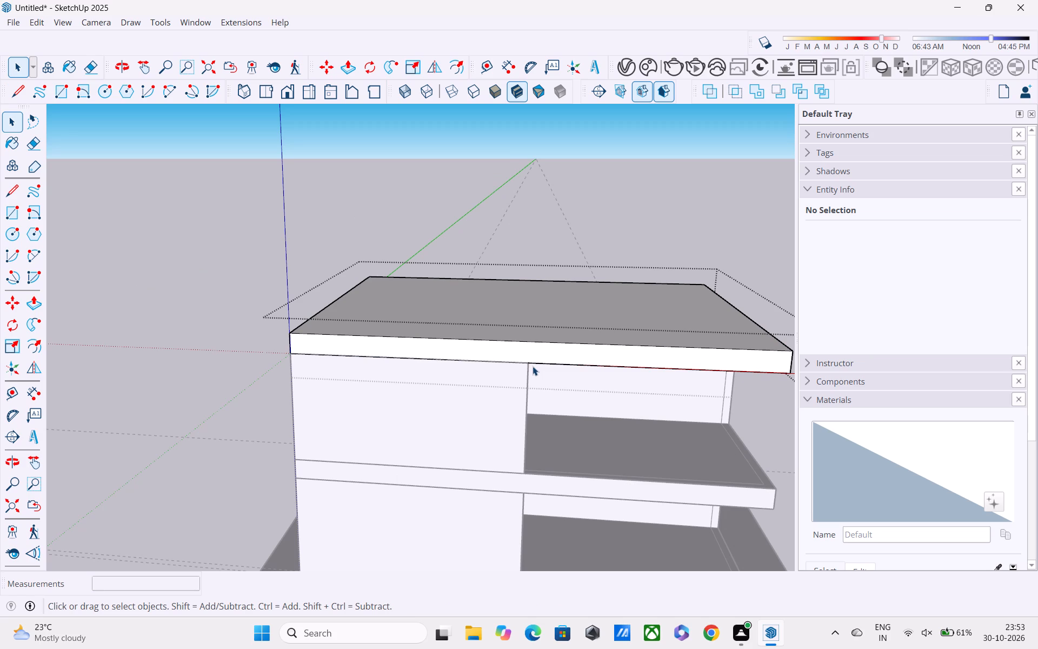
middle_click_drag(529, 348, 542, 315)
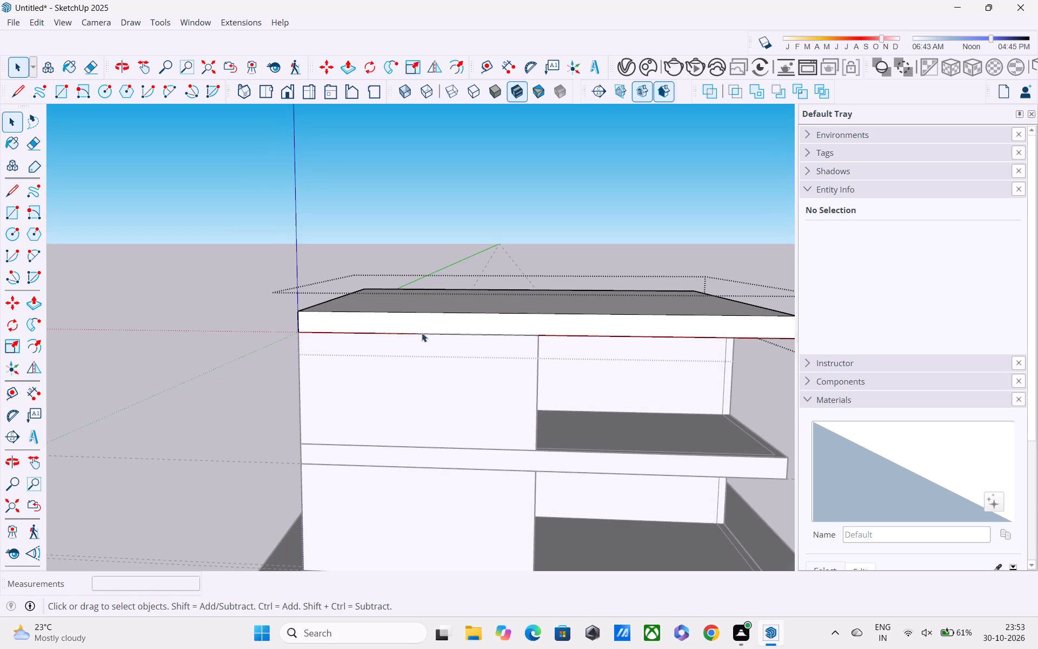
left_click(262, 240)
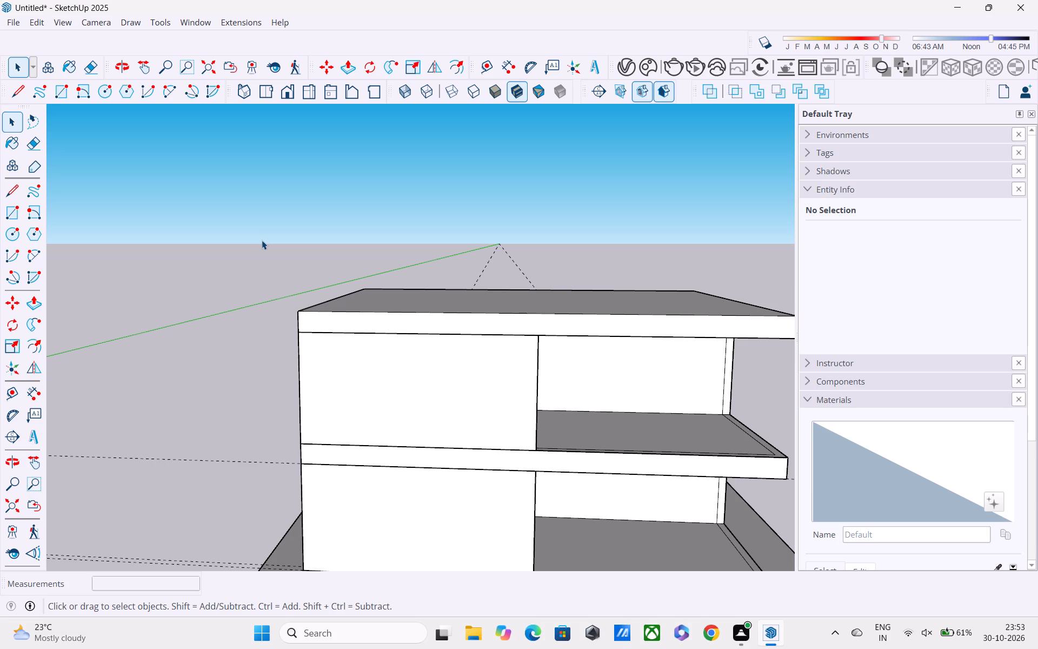
Inside the middle slab group, draw a 1' 10" vertical line across the front edge face, aligned with the front wall's end.
double_click(547, 459)
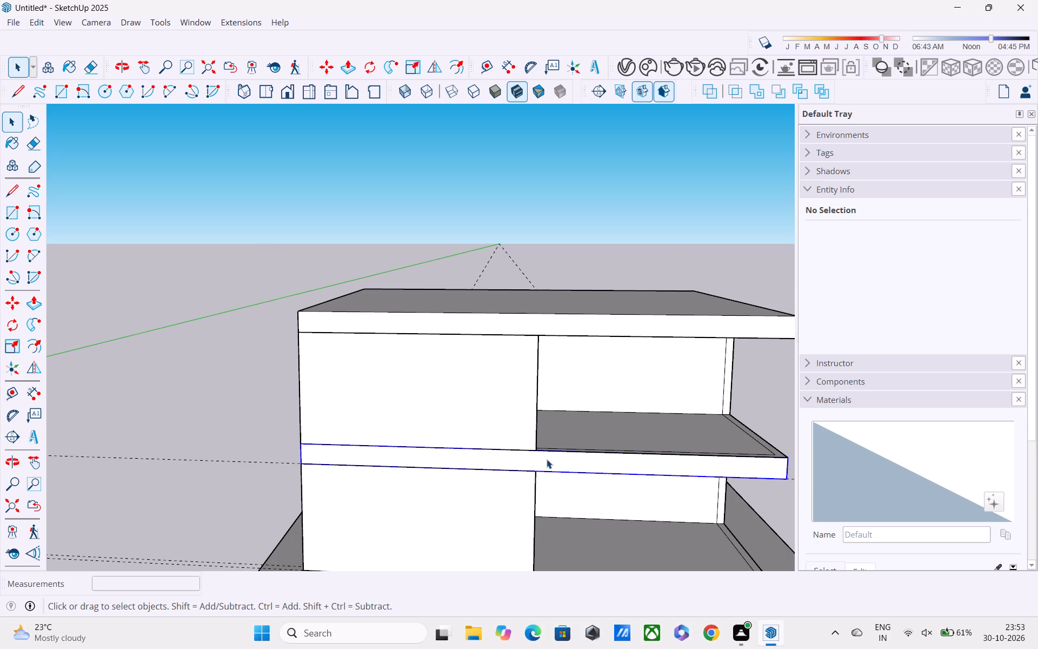
key("l")
scroll(524, 443, "up", 3)
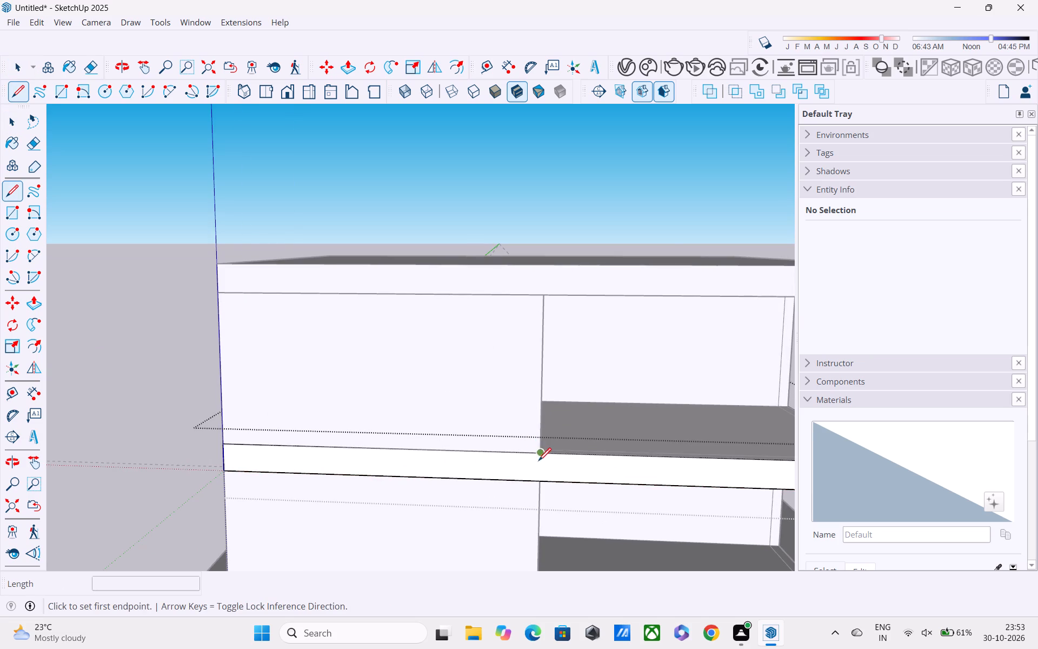
left_click(544, 452)
left_click(536, 484)
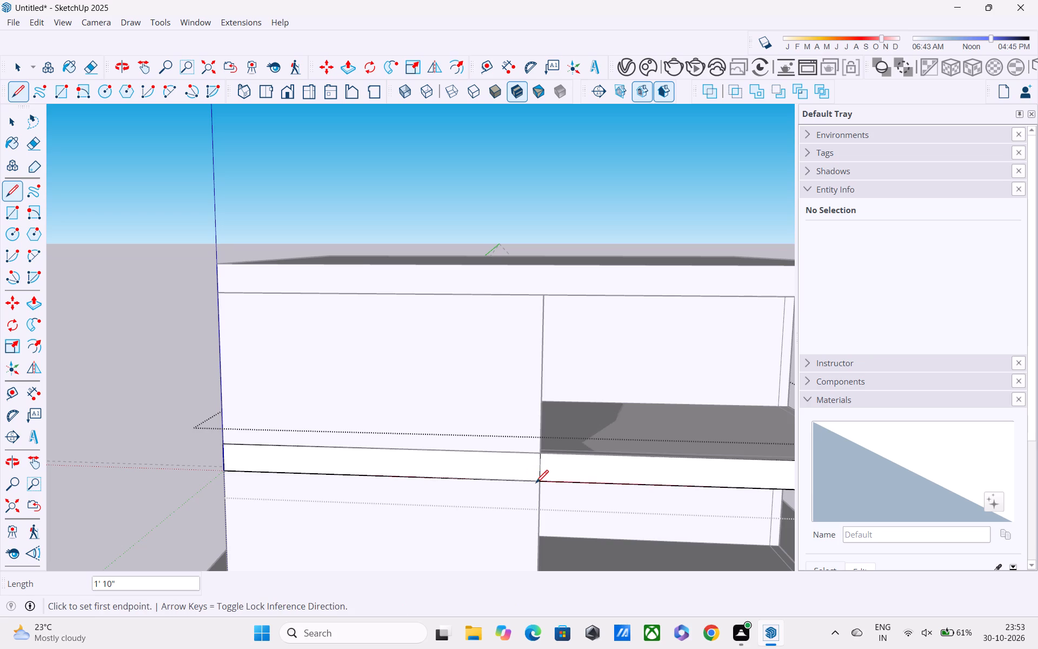
key("space")
Extrude the middle slab's front edge face beside the recessed, open corner outward by 4' with Push/Pull.
key("p")
left_click(601, 474)
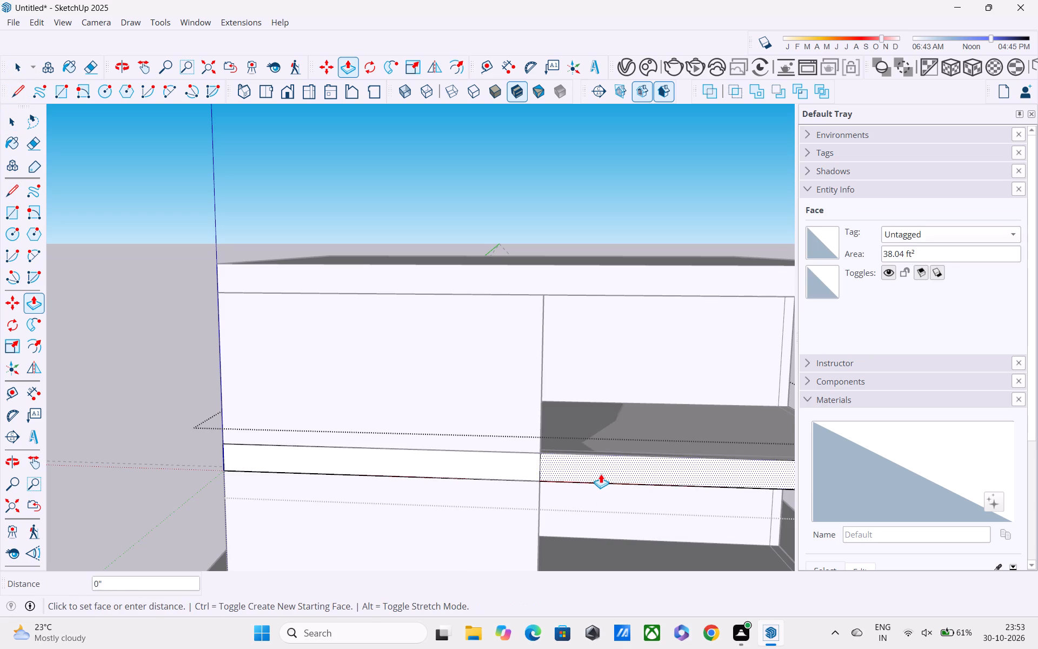
scroll(594, 500, "down", 3)
middle_click_drag(605, 499, 504, 416, "shift")
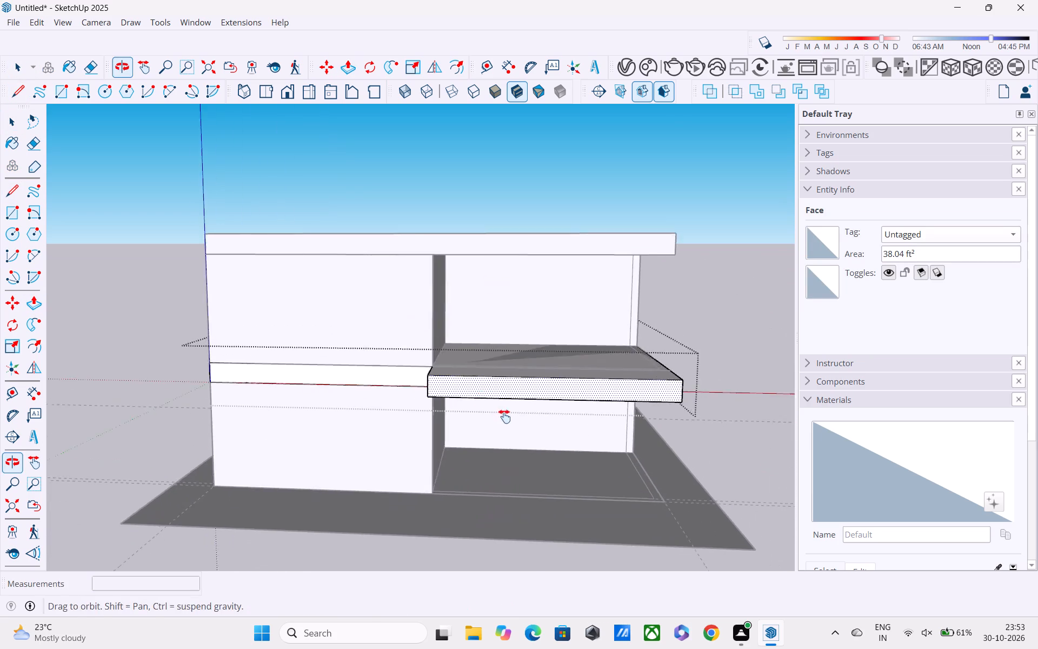
middle_click_drag(504, 416, 490, 406, "shift")
middle_click_drag(427, 417, 720, 441)
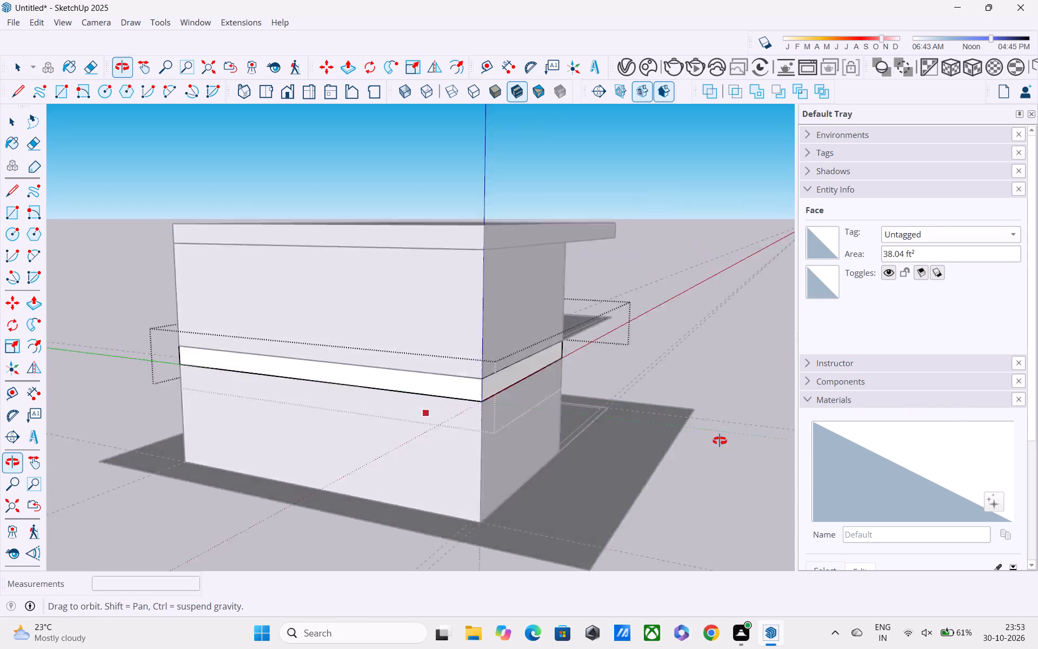
middle_click_drag(720, 441, 770, 442)
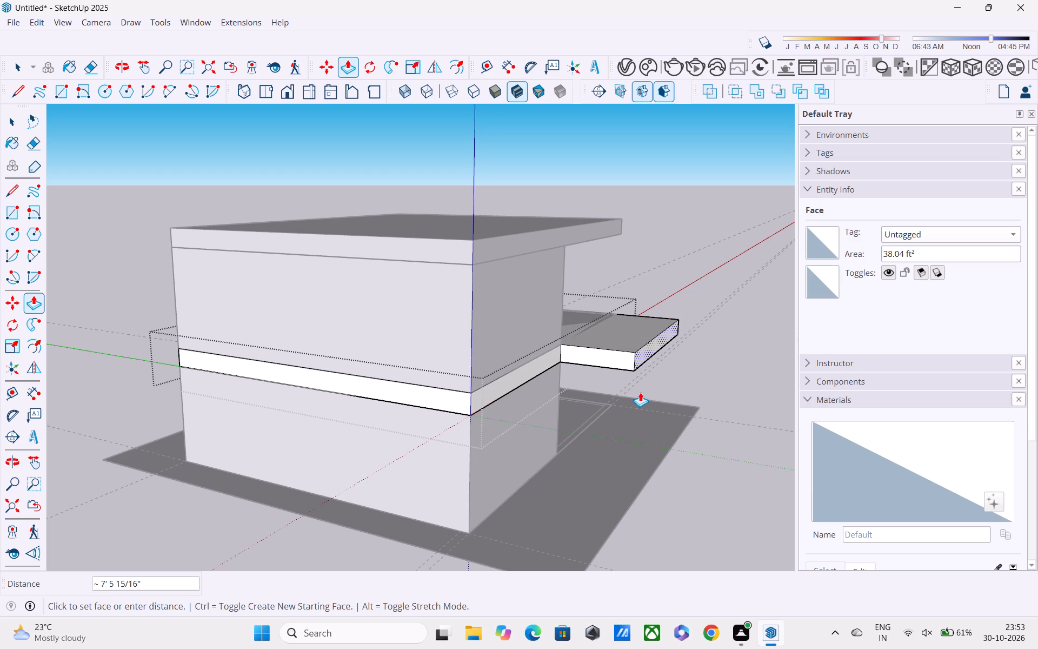
type("4'")
key("Return")
Extend the inner end face of the projecting middle slab 6' along the front wall, and close the group.
scroll(591, 329, "up", 2)
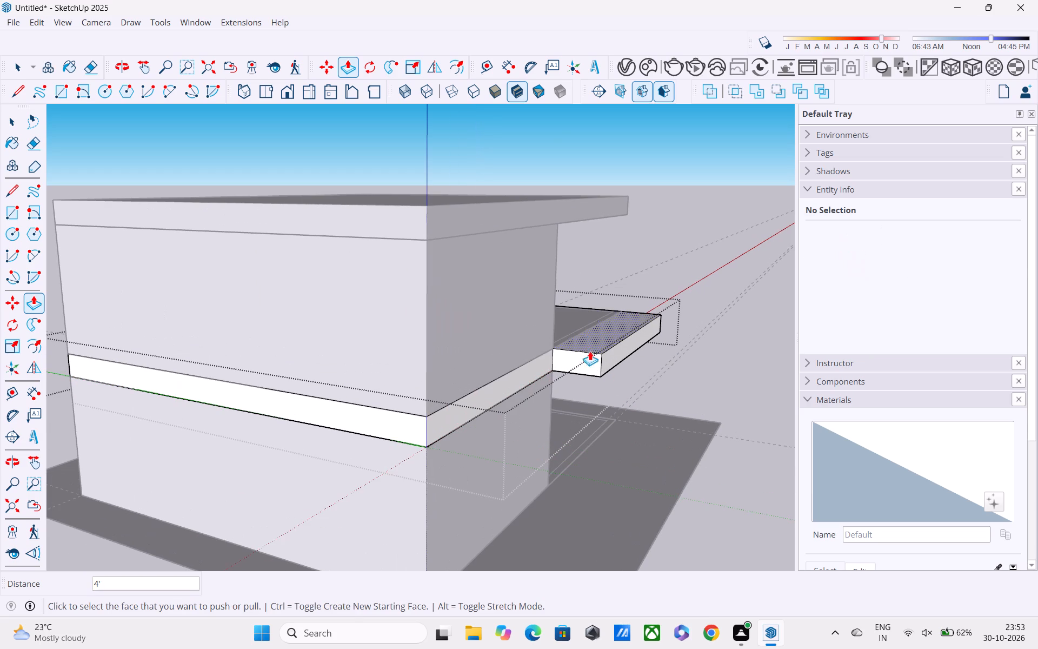
left_click(588, 354)
scroll(571, 369, "up", 1)
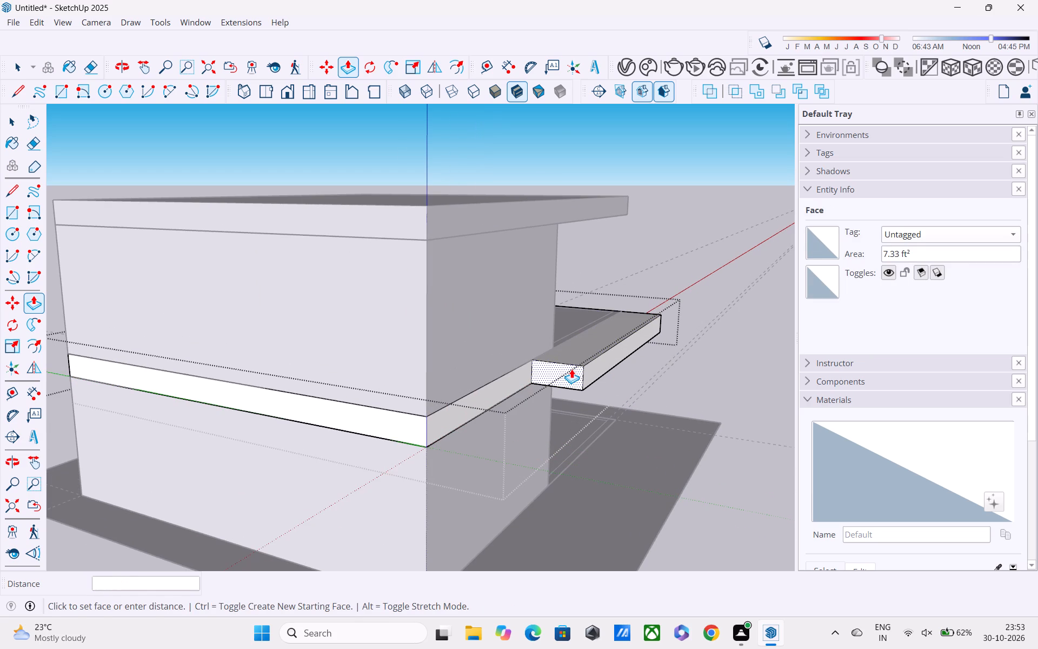
middle_click_drag(571, 369, 388, 329)
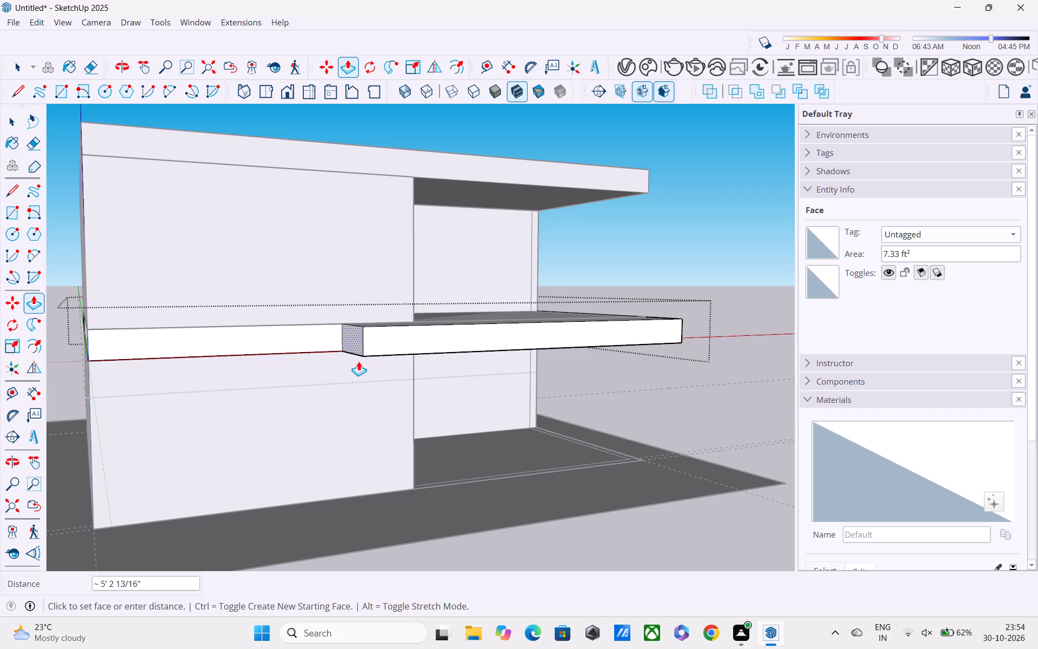
type("6'")
key("Return")
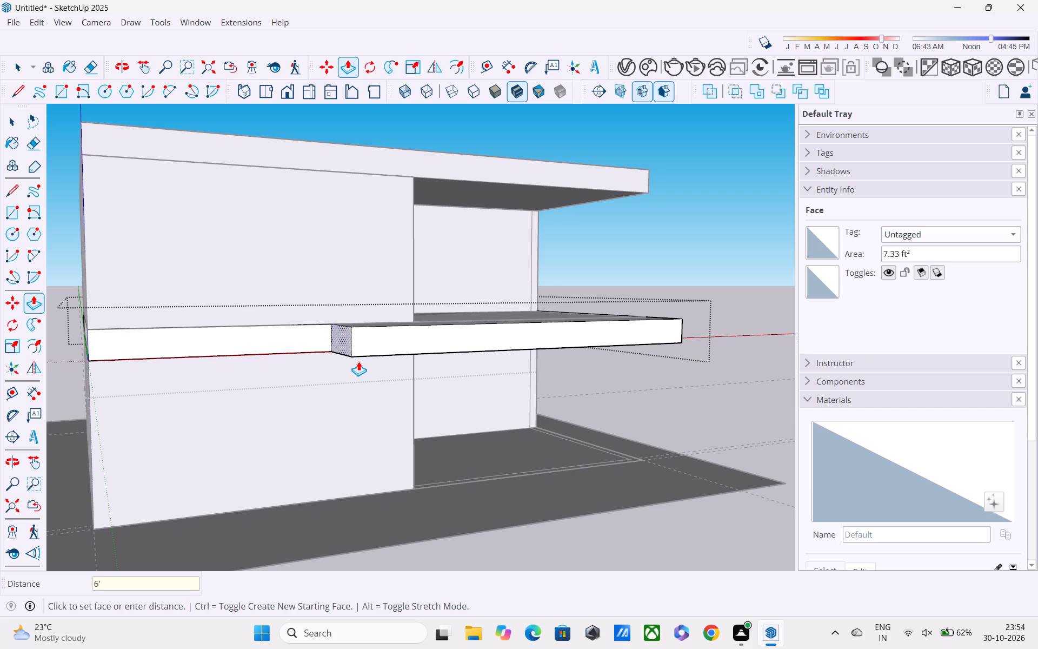
scroll(360, 259, "down", 1)
middle_click_drag(360, 266, 267, 334)
scroll(261, 318, "down", 4)
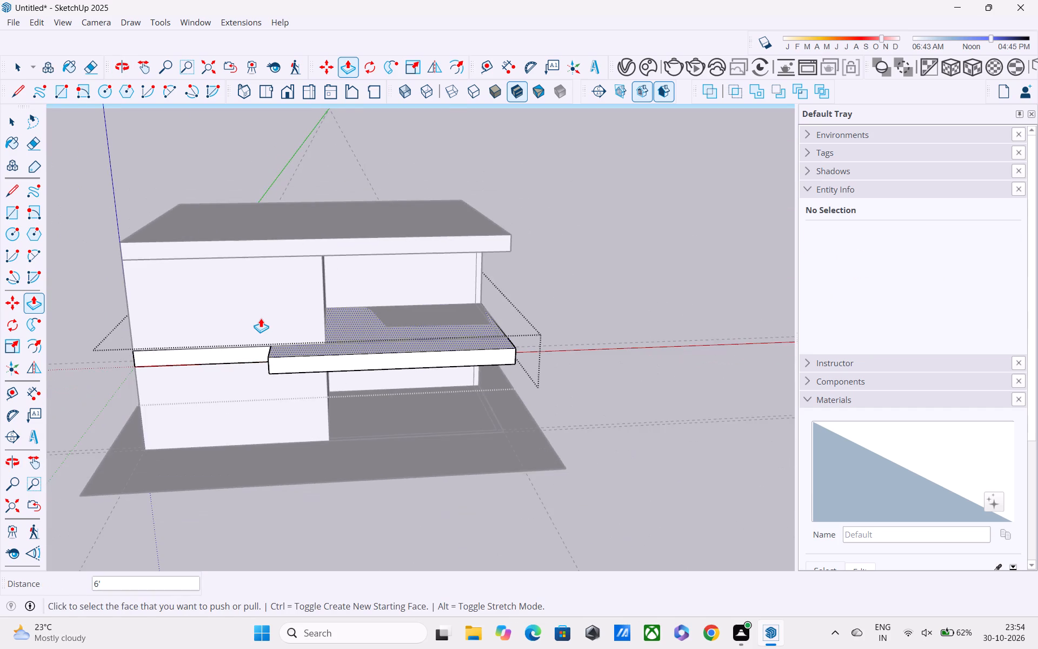
scroll(258, 320, "down", 4)
middle_click_drag(254, 322, 338, 388, "shift")
key("space")
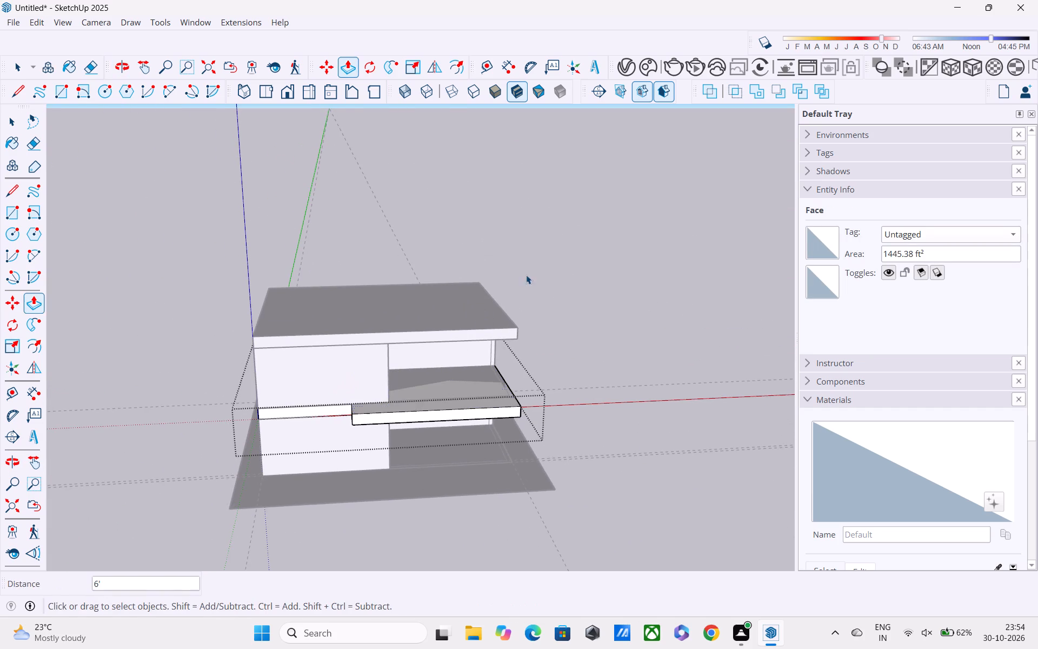
left_click(533, 229)
Inside the roof slab group, draw a 1' 10" vertical line on the front edge face, in line with the front wall's end.
middle_click_drag(271, 430, 476, 365)
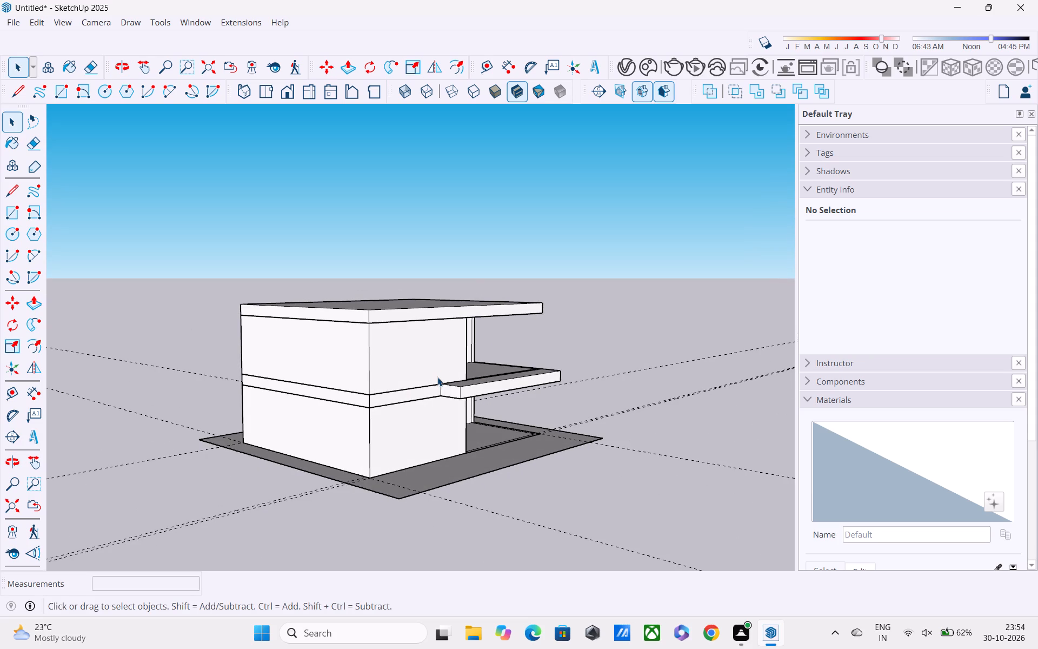
scroll(437, 377, "down", 1)
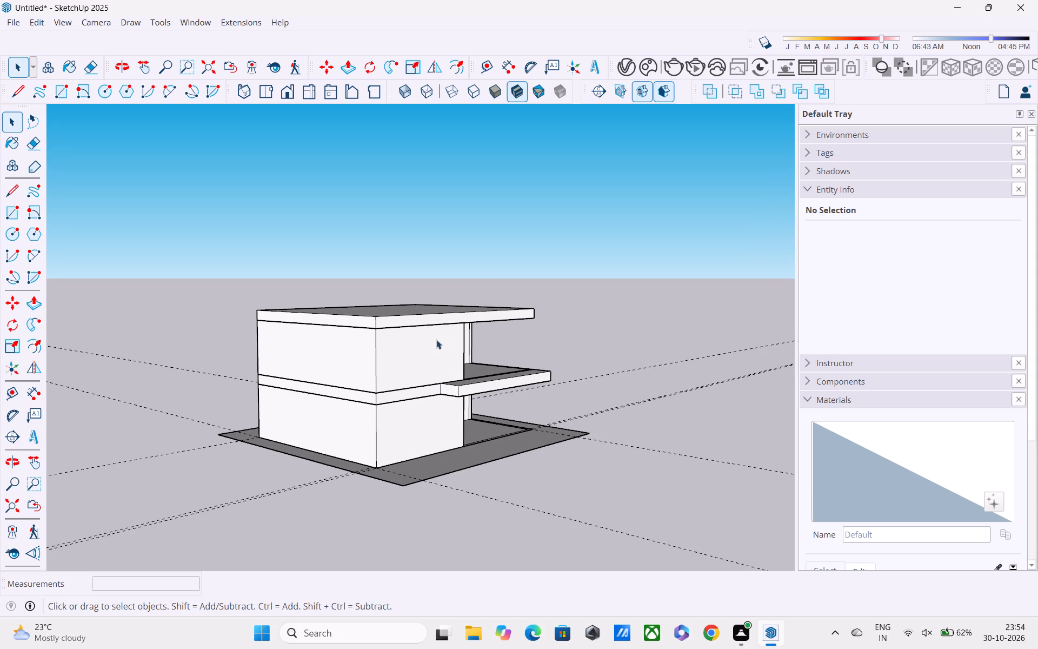
scroll(436, 340, "down", 1)
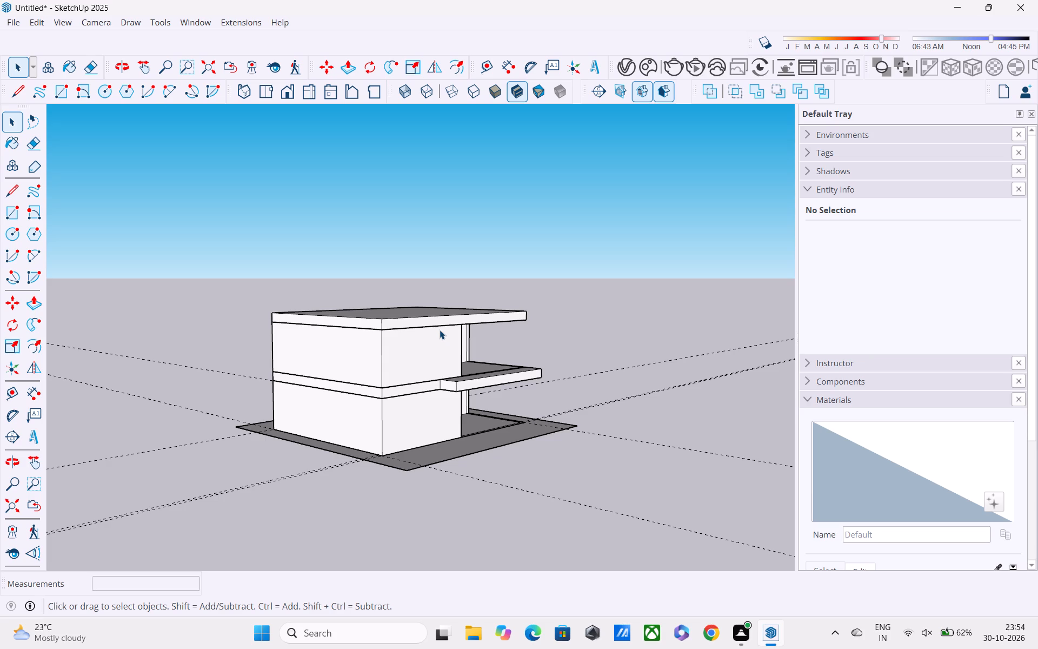
scroll(440, 330, "up", 2)
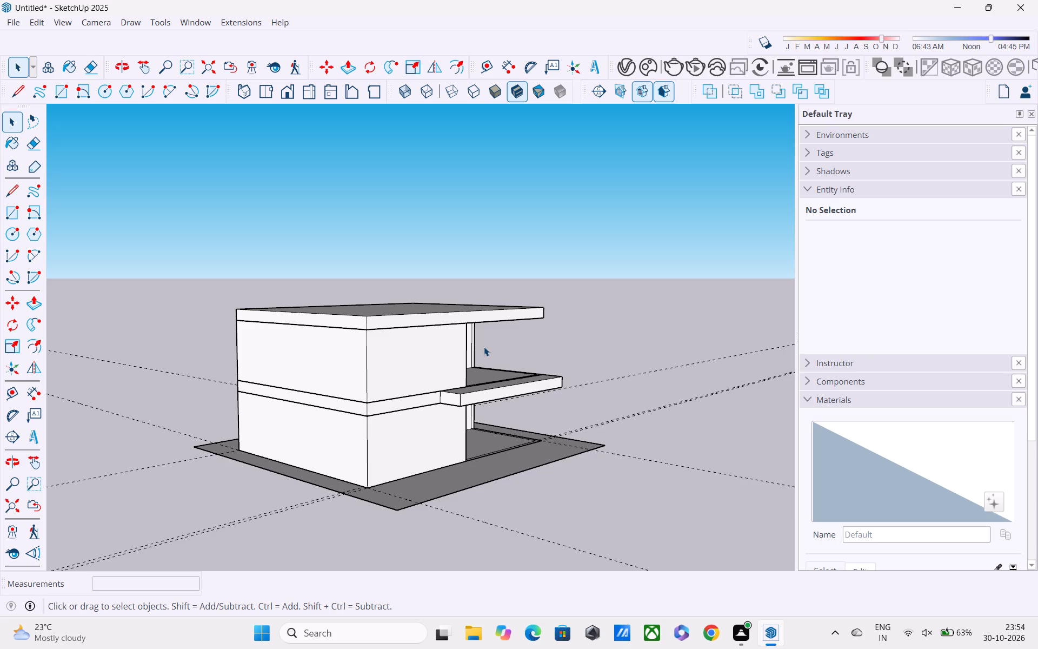
middle_click_drag(469, 313, 400, 354)
double_click(410, 337)
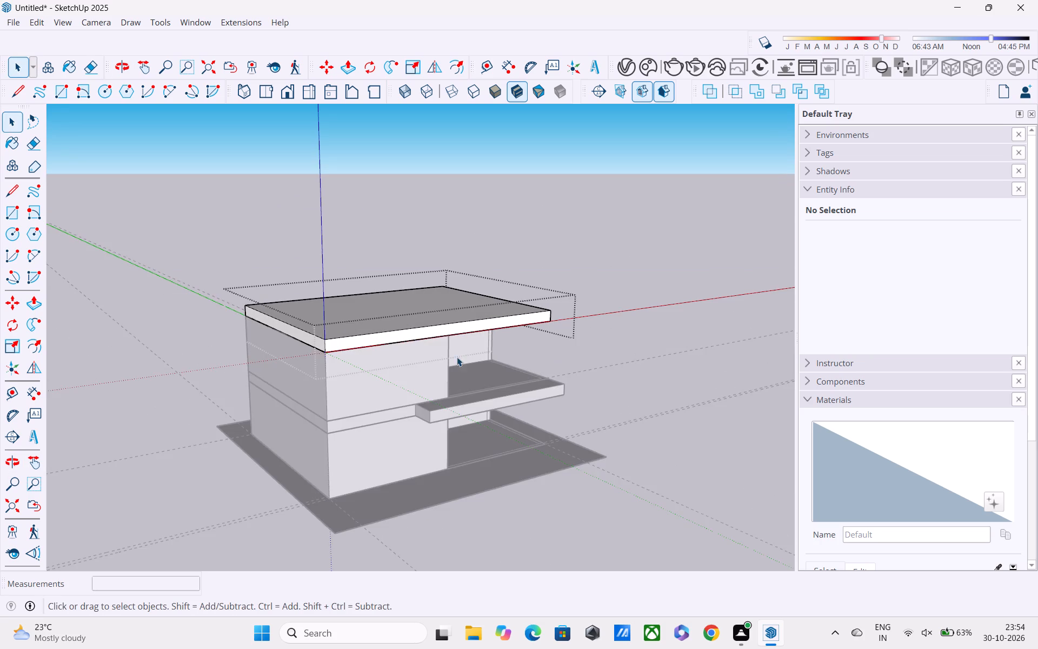
middle_click_drag(457, 357, 404, 367)
key("l")
scroll(535, 297, "up", 3)
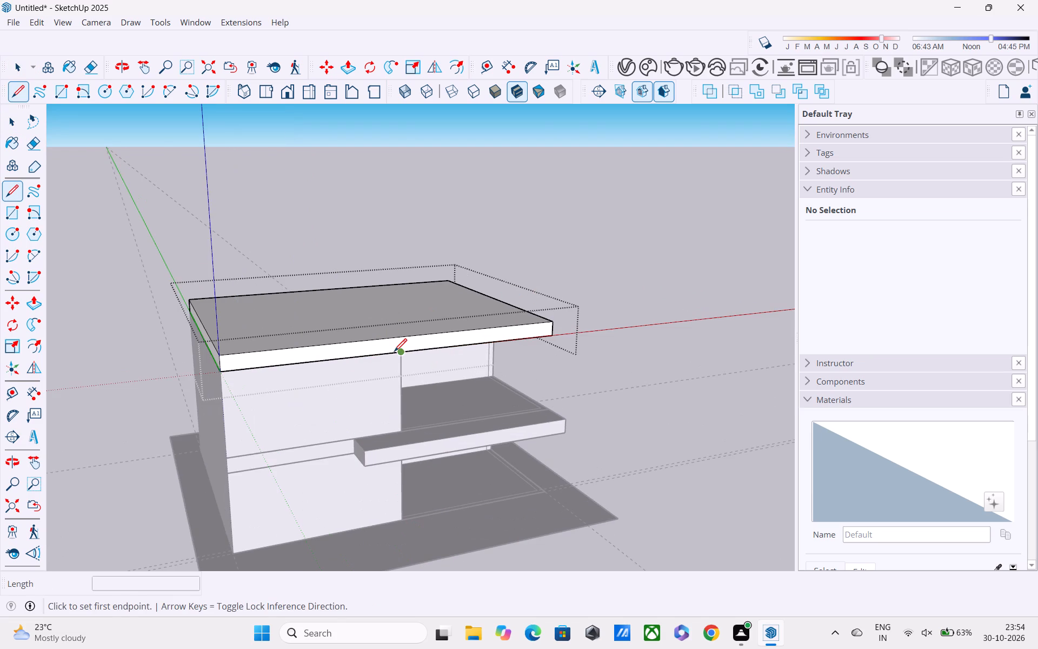
left_click(398, 354)
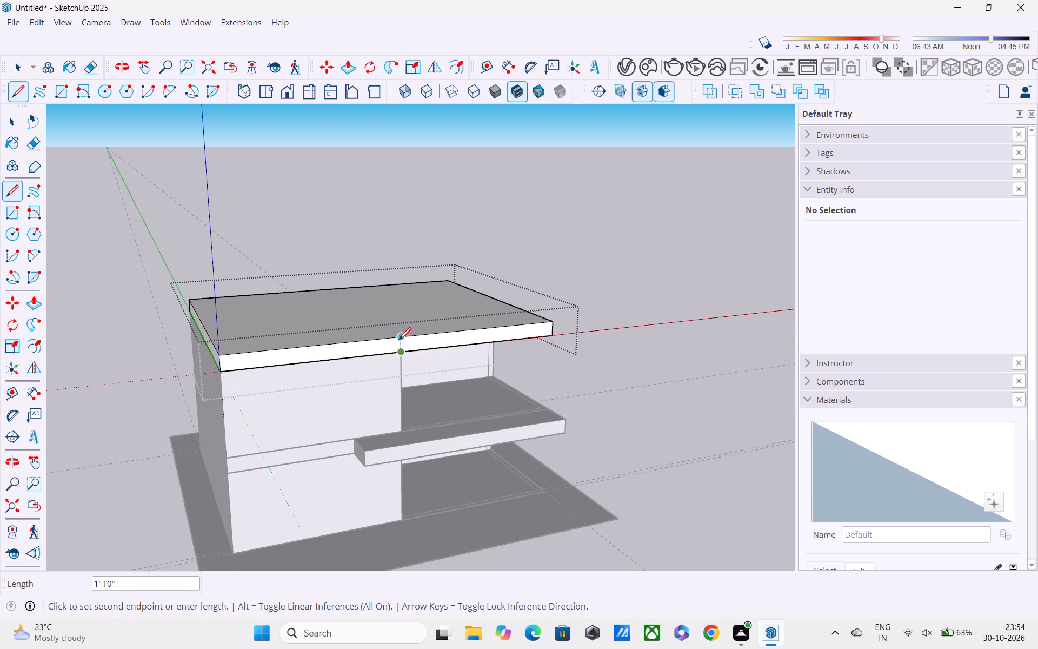
left_click(397, 340)
middle_click_drag(395, 373, 358, 350)
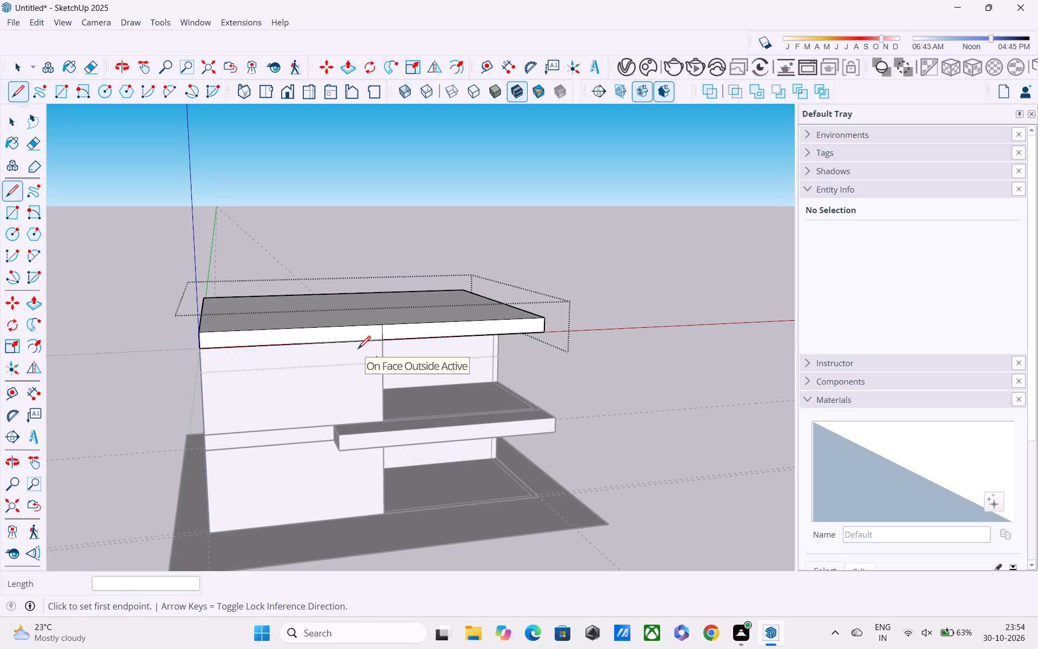
Push the roof slab's front face over the open corner back 15' 9", flush with the recessed wall.
key("p")
left_click(449, 326)
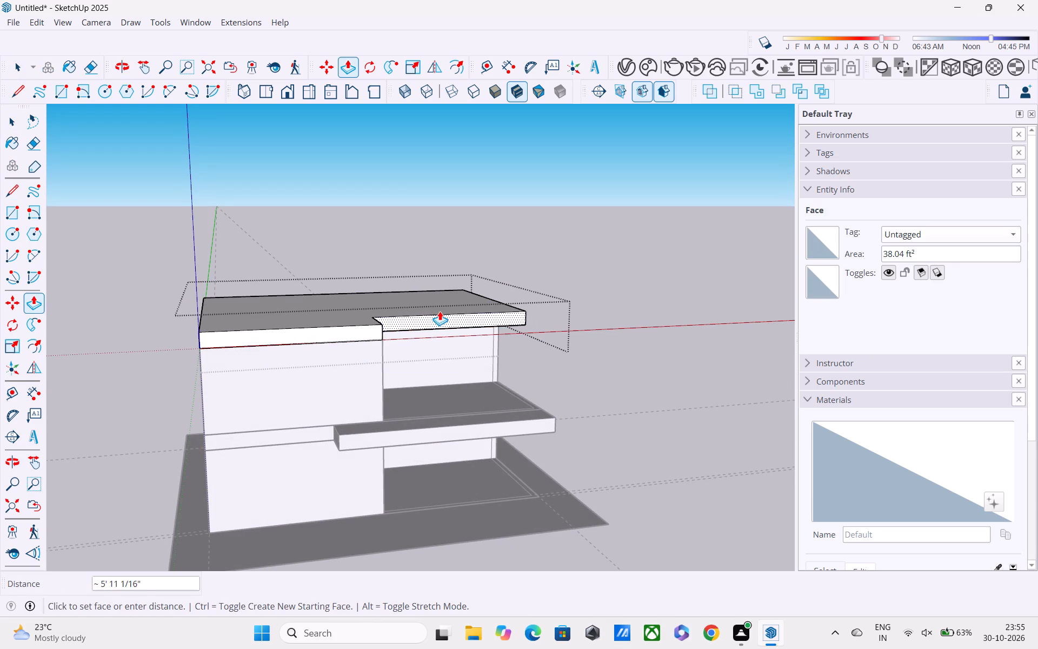
middle_click_drag(440, 311, 407, 339)
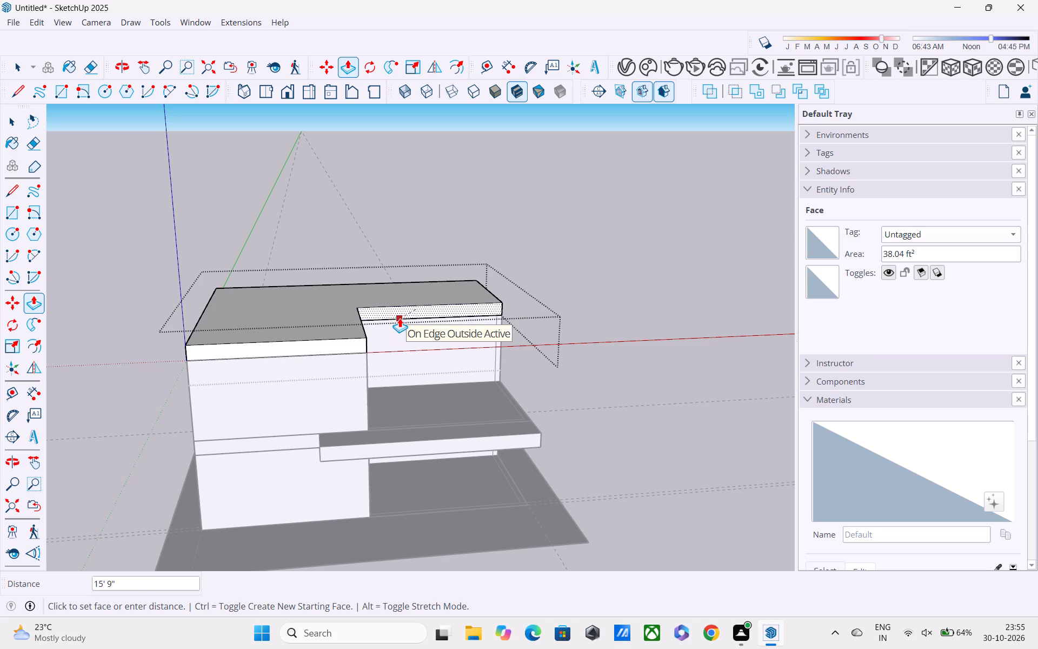
middle_click_drag(422, 322, 355, 290)
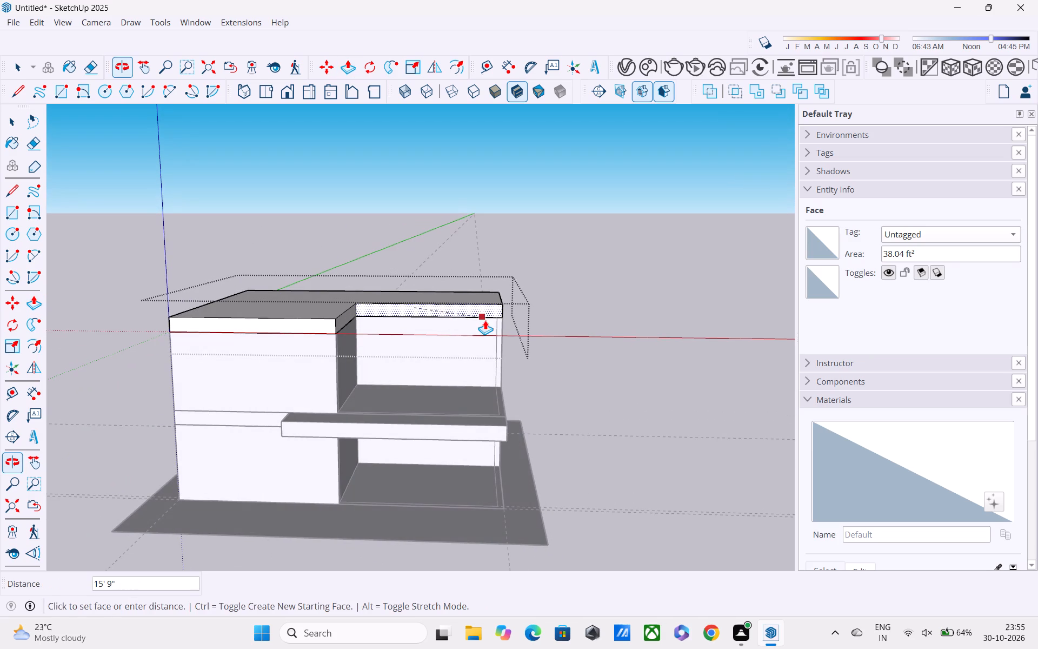
left_click(492, 323)
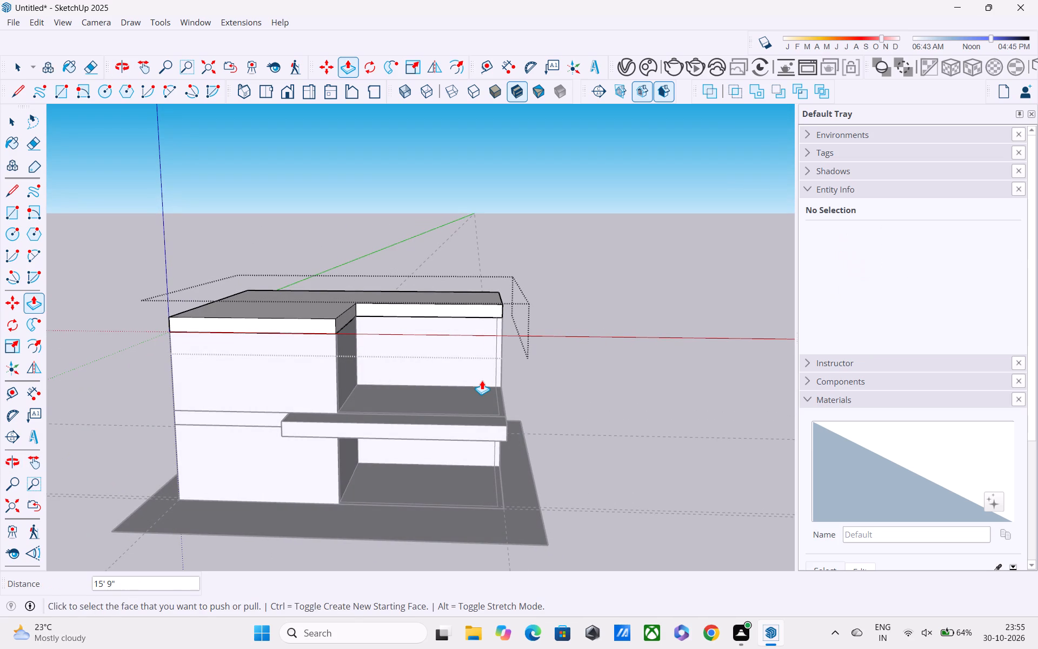
Examine the cut-back roof slab and the projecting middle slab from several angles, with all groups closed.
middle_click_drag(576, 356, 654, 352)
scroll(448, 372, "down", 2)
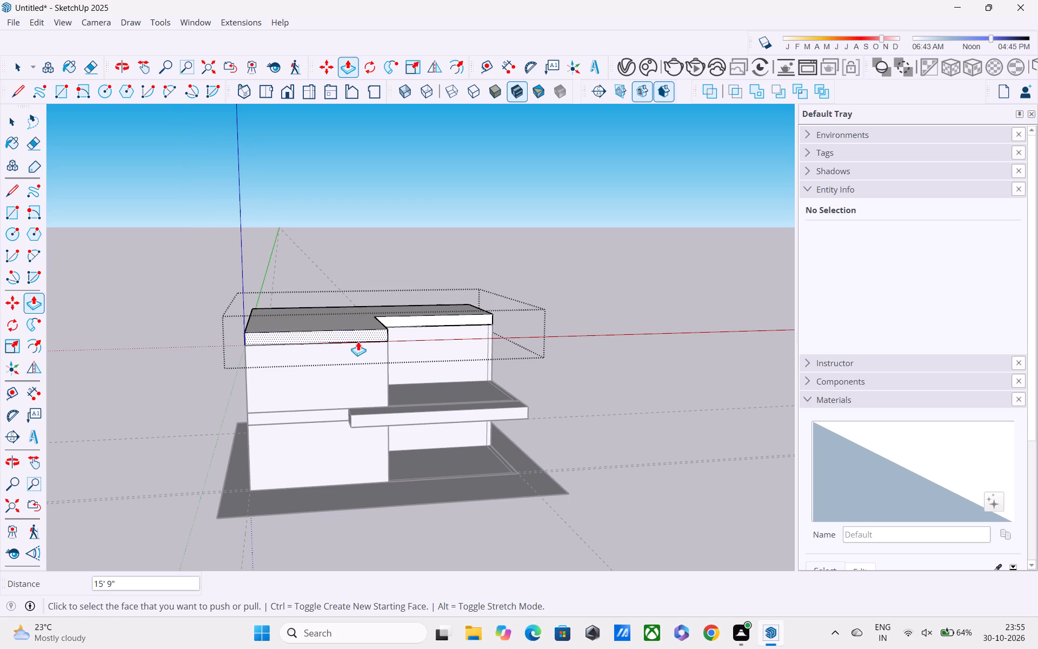
middle_click_drag(359, 341, 495, 387)
key("space")
double_click(407, 378)
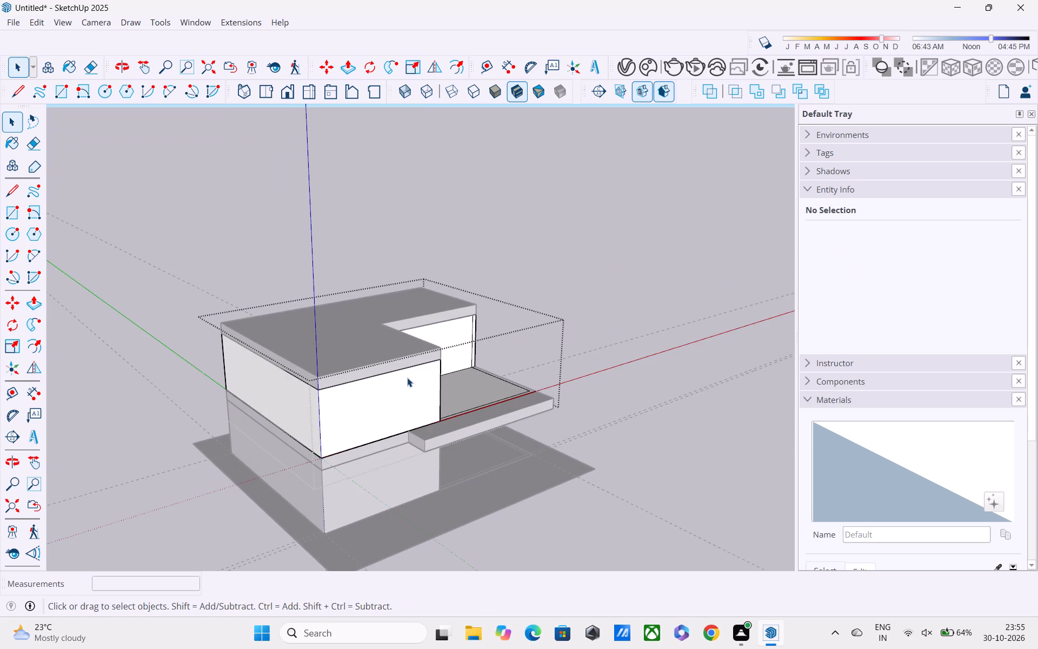
middle_click_drag(403, 372, 410, 347)
left_click(601, 229)
middle_click_drag(451, 341, 404, 314)
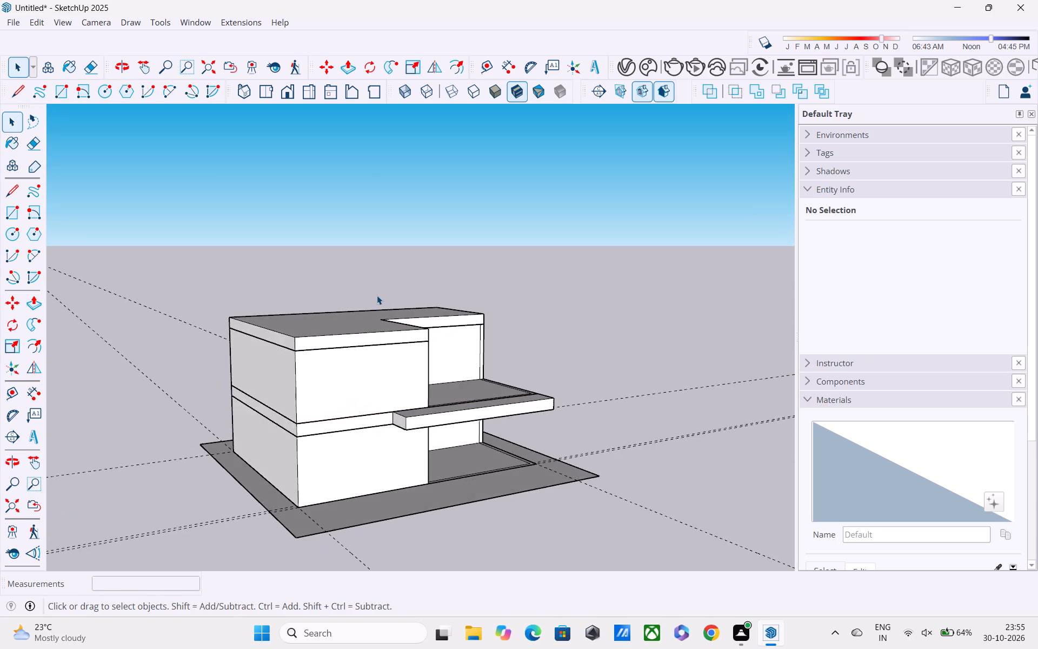
scroll(377, 295, "up", 1)
scroll(377, 295, "down", 4)
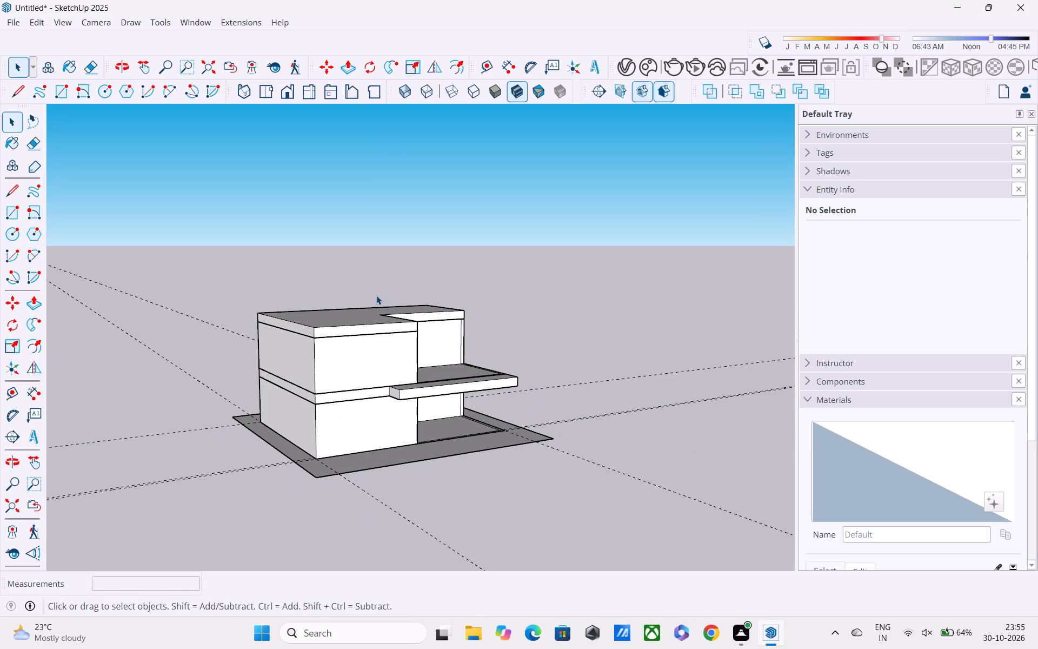
Explode the upper-storey walls group and the roof slab group.
scroll(382, 339, "up", 2)
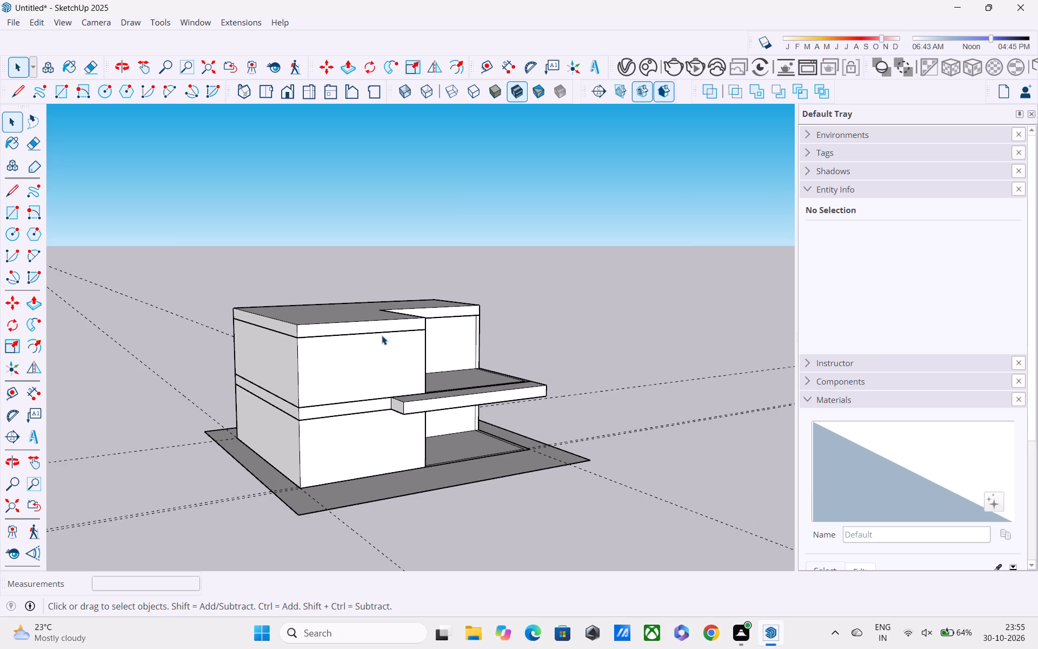
middle_click_drag(378, 333, 343, 311)
scroll(342, 309, "up", 4)
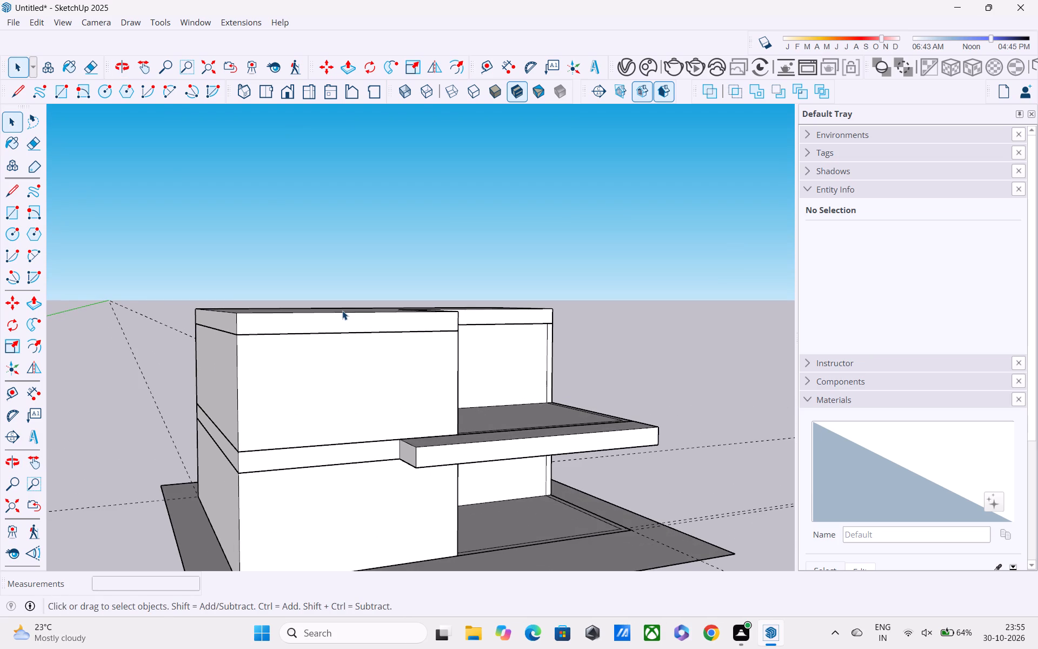
left_click(370, 407)
right_click(351, 355)
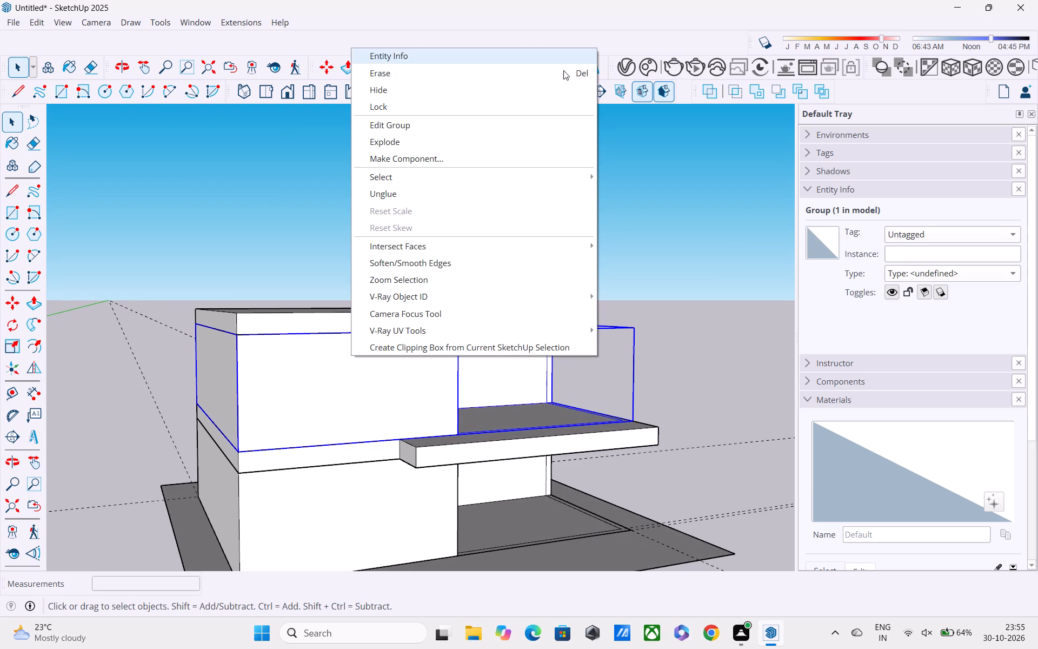
left_click(538, 135)
left_click(421, 322)
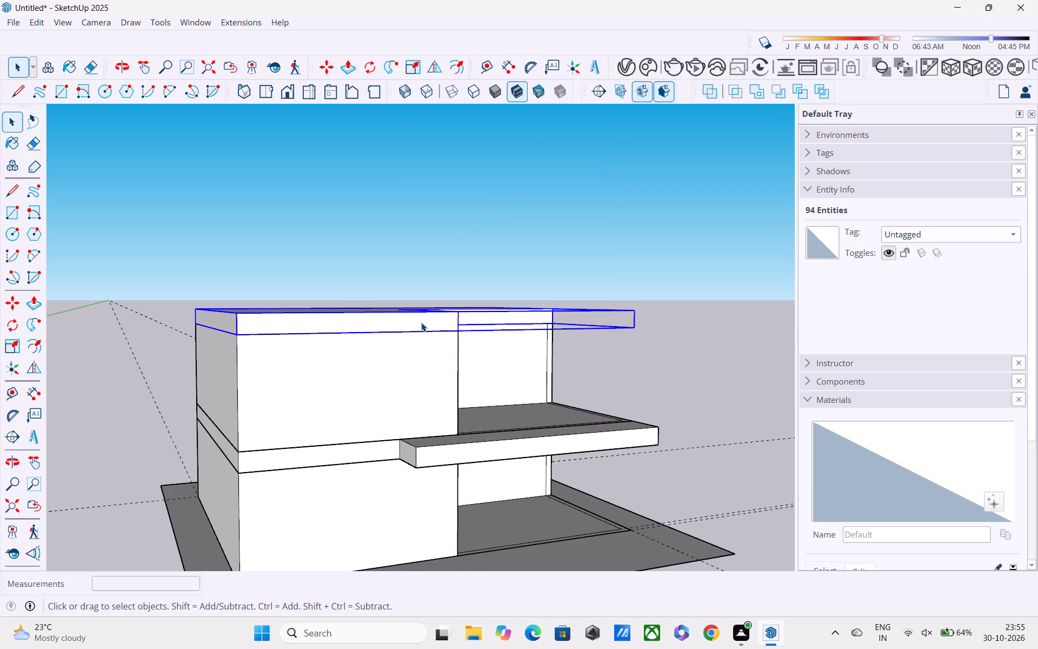
right_click(421, 323)
left_click(462, 414)
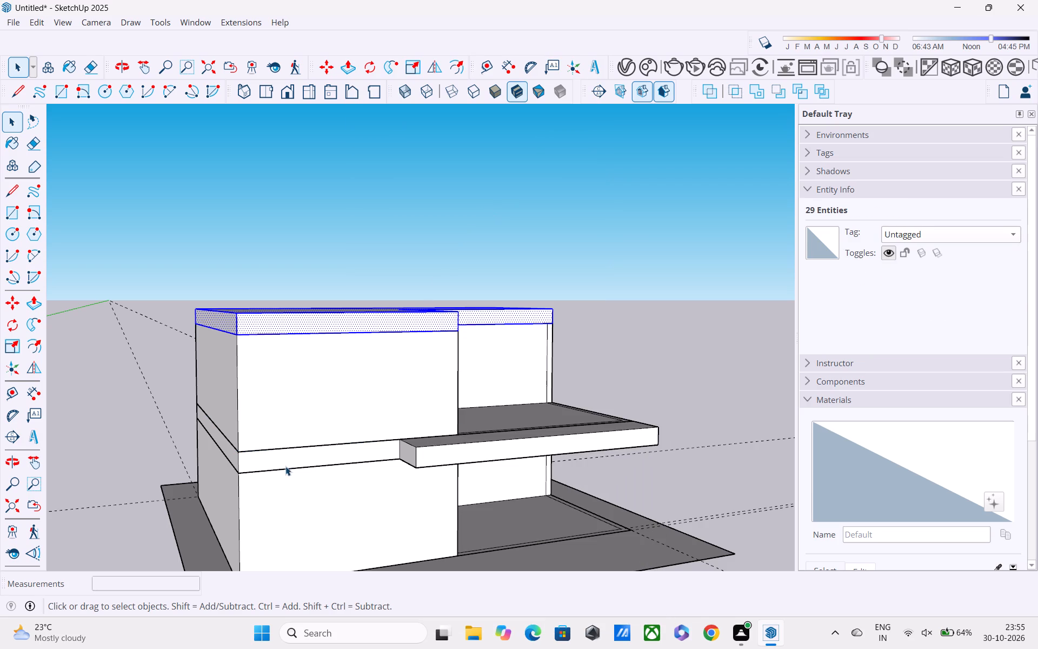
Explode the middle slab group and the ground-floor walls group, and clear the selection.
left_click(299, 452)
right_click(299, 452)
left_click(416, 233)
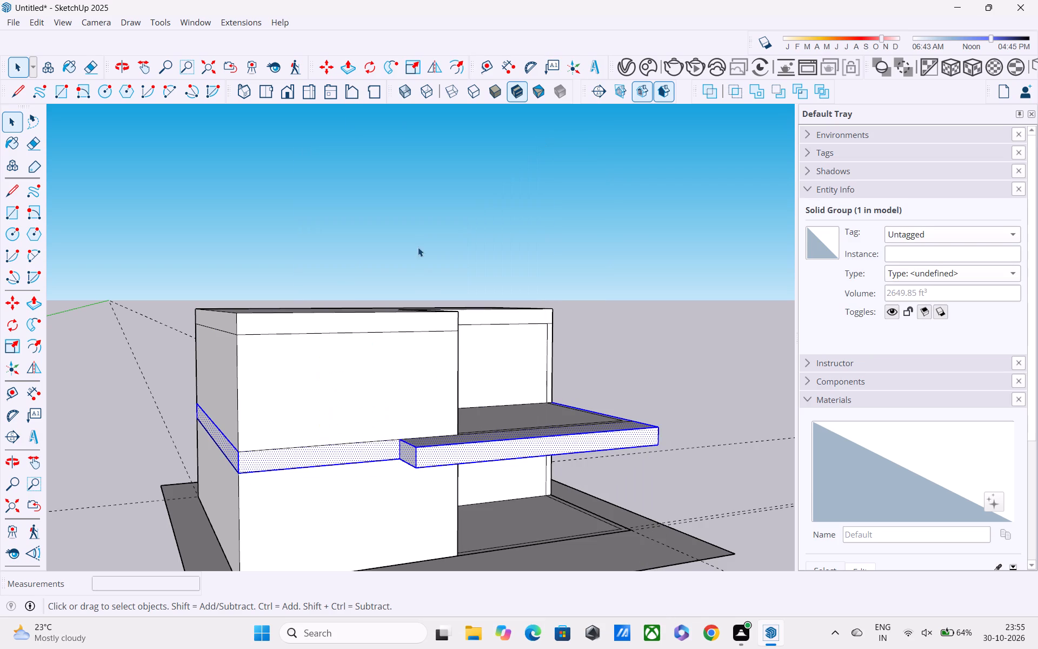
left_click(425, 495)
right_click(422, 495)
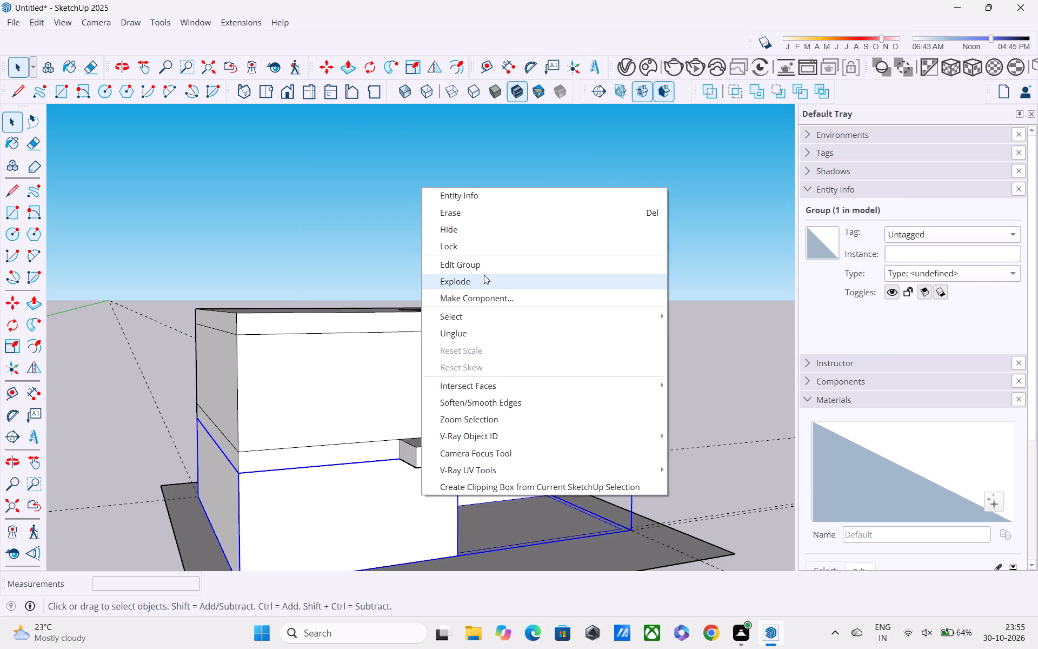
left_click(484, 274)
key("space")
left_click(574, 241)
Erase the middle slab's upper and lower seam lines on the closed left side wall and the adjoining front wall.
middle_click_drag(555, 343, 742, 344)
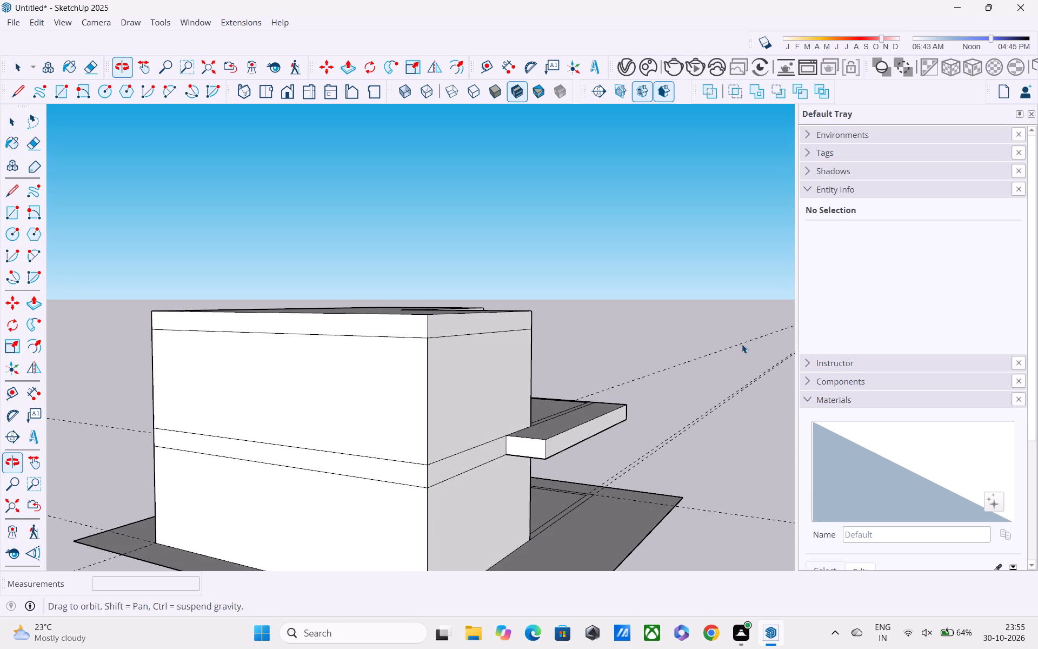
key("e")
scroll(411, 407, "down", 3)
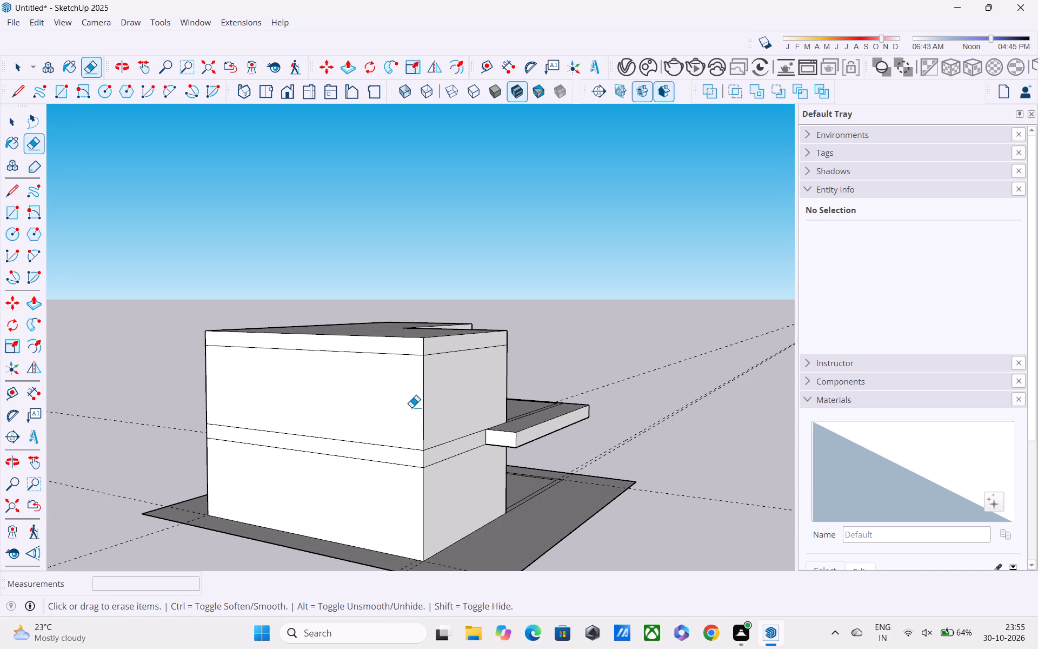
left_click_drag(376, 429, 370, 469)
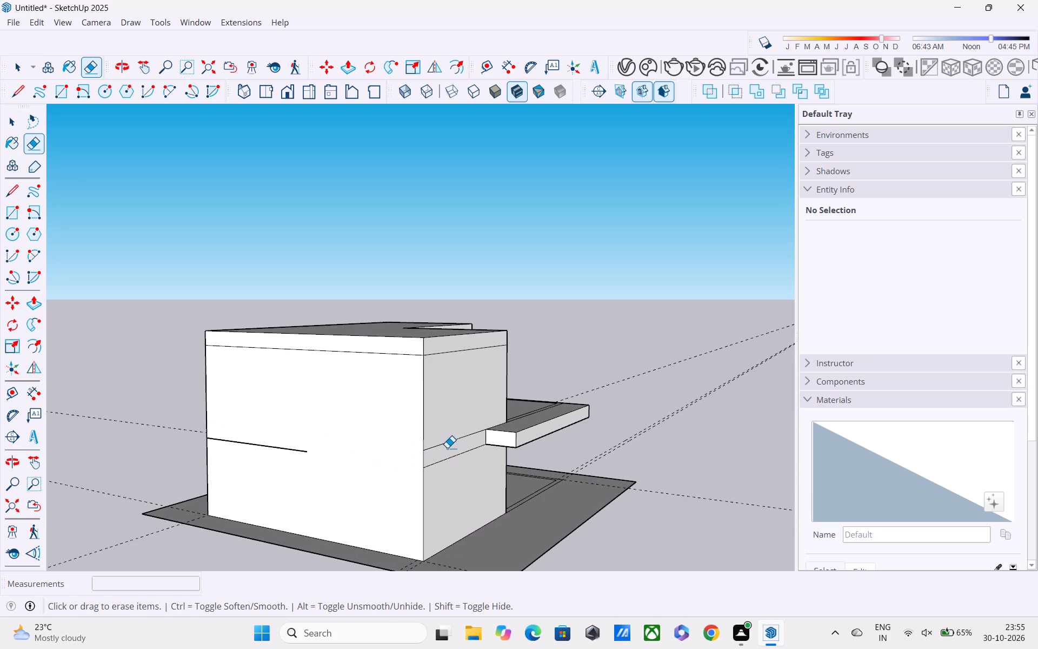
left_click_drag(448, 441, 460, 476)
left_click_drag(281, 430, 278, 468)
Erase the roof slab's seam line along the full length of the closed left side wall.
middle_click_drag(277, 443, 462, 548)
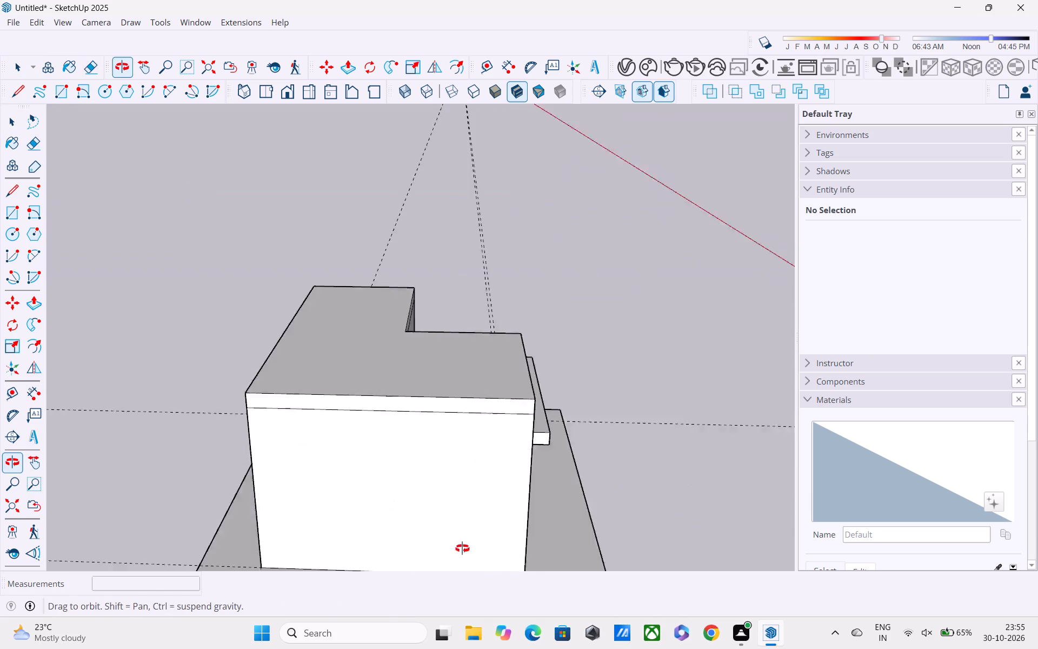
middle_click_drag(462, 548, 581, 560)
left_click_drag(496, 416, 503, 429)
middle_click_drag(463, 472, 472, 465)
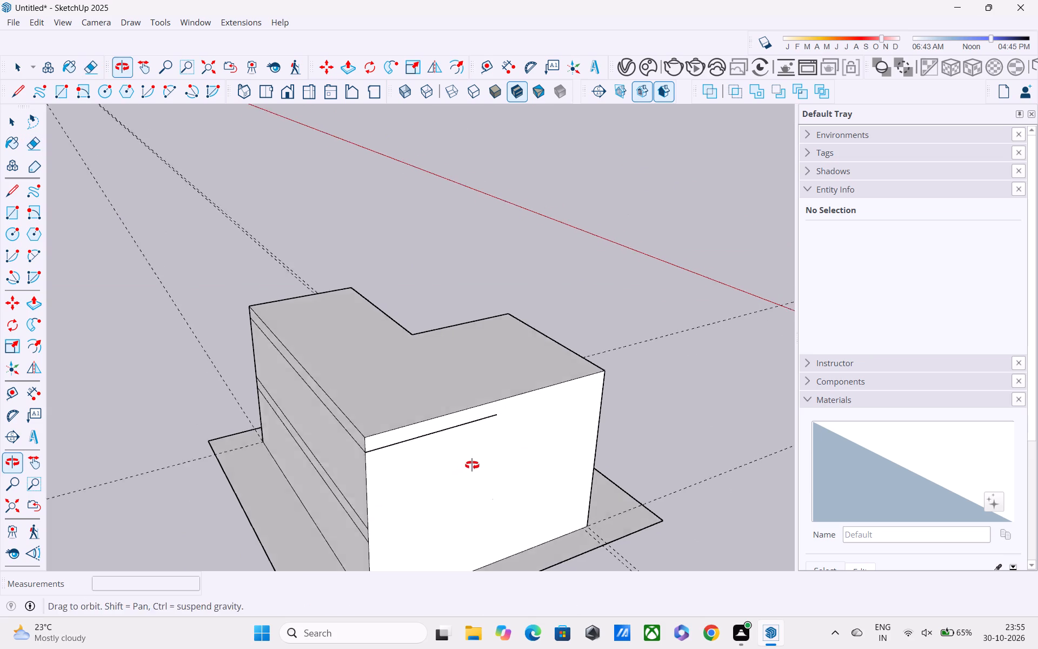
middle_click_drag(472, 465, 492, 452)
scroll(482, 411, "up", 1)
left_click_drag(482, 411, 507, 437)
Erase the roof slab seam line and both middle slab seam lines across the rear wall.
middle_click_drag(496, 440, 600, 374)
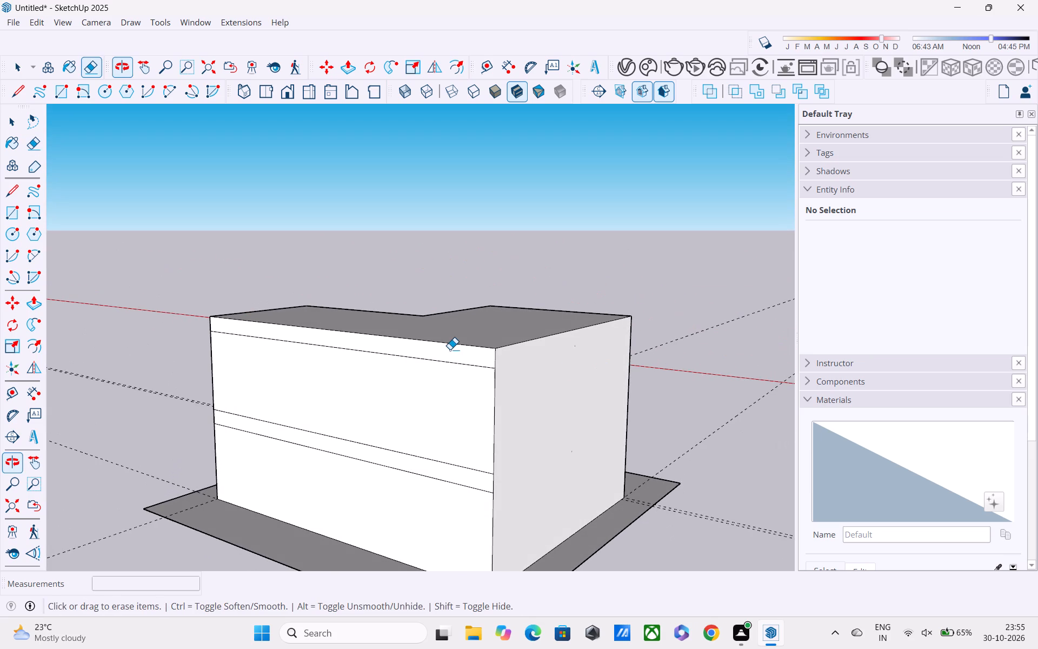
left_click_drag(450, 360, 442, 497)
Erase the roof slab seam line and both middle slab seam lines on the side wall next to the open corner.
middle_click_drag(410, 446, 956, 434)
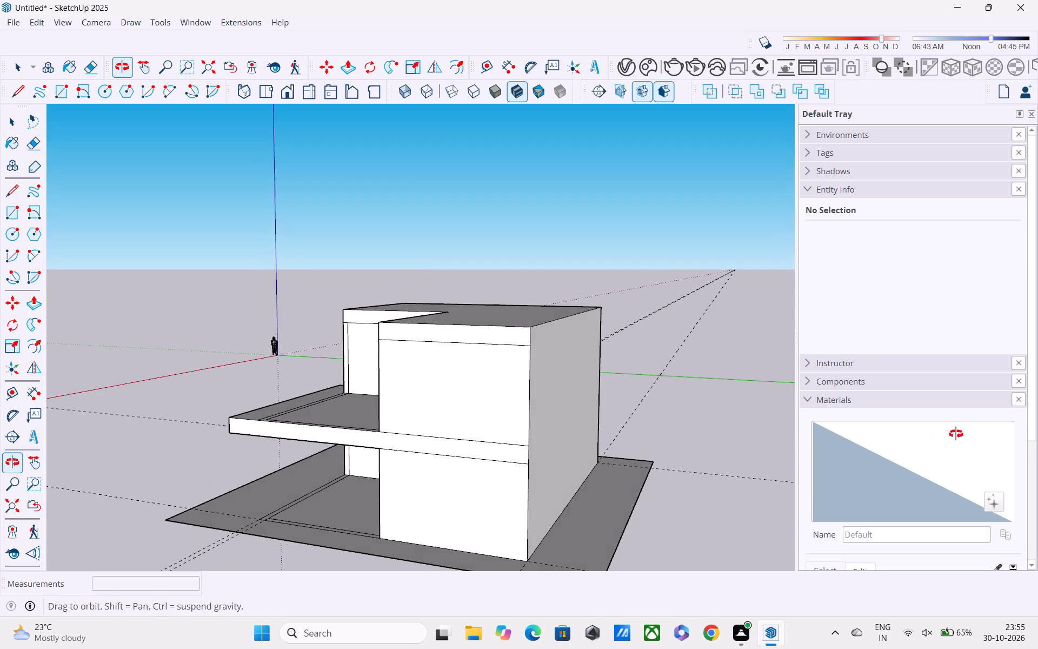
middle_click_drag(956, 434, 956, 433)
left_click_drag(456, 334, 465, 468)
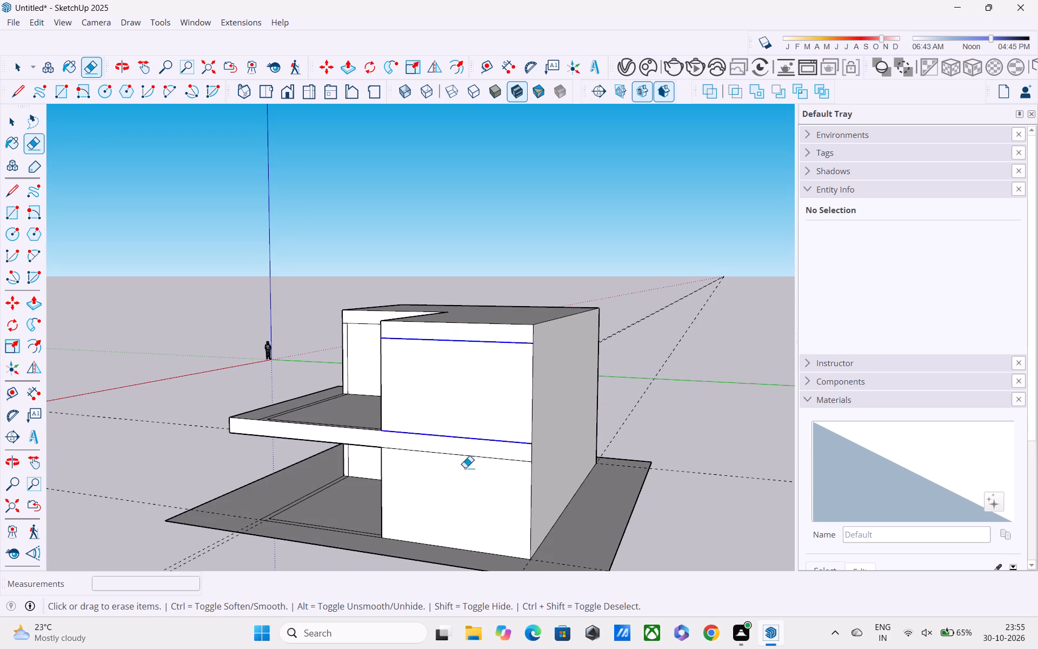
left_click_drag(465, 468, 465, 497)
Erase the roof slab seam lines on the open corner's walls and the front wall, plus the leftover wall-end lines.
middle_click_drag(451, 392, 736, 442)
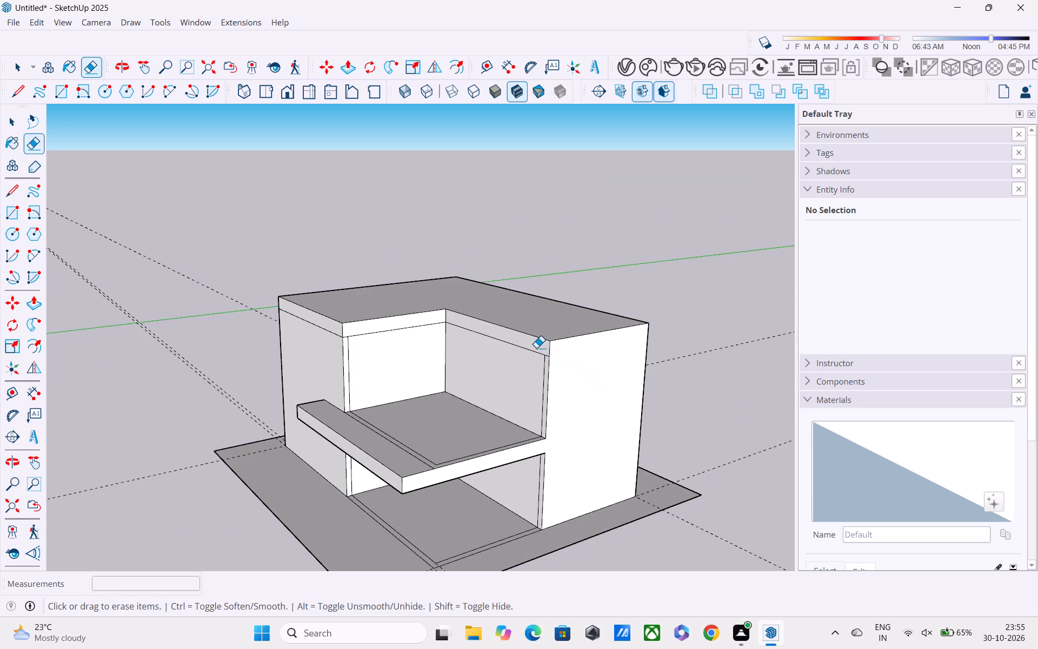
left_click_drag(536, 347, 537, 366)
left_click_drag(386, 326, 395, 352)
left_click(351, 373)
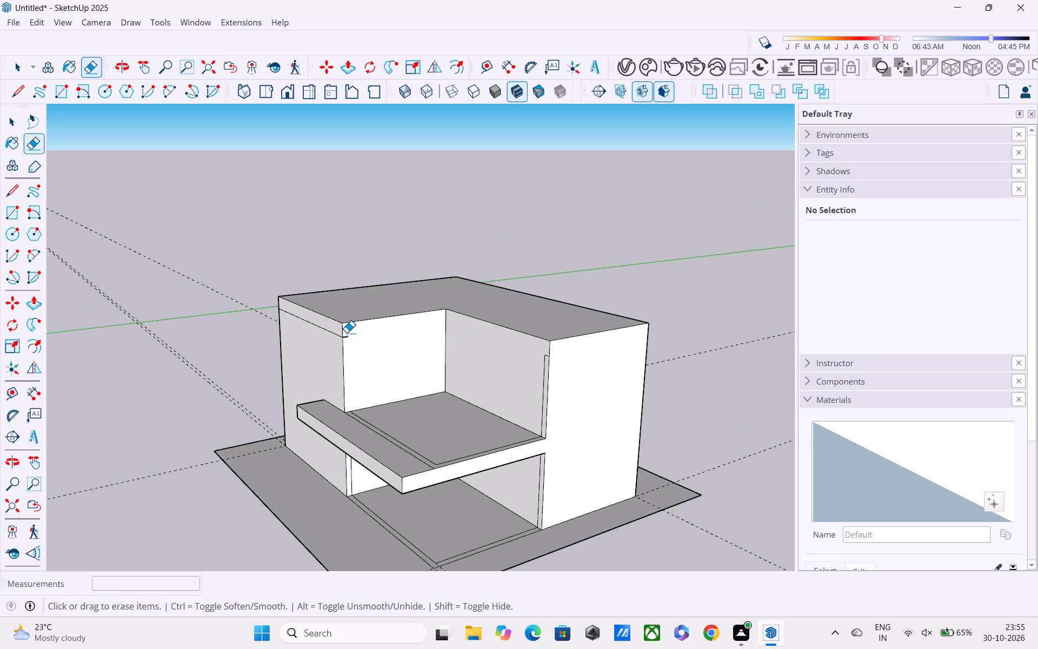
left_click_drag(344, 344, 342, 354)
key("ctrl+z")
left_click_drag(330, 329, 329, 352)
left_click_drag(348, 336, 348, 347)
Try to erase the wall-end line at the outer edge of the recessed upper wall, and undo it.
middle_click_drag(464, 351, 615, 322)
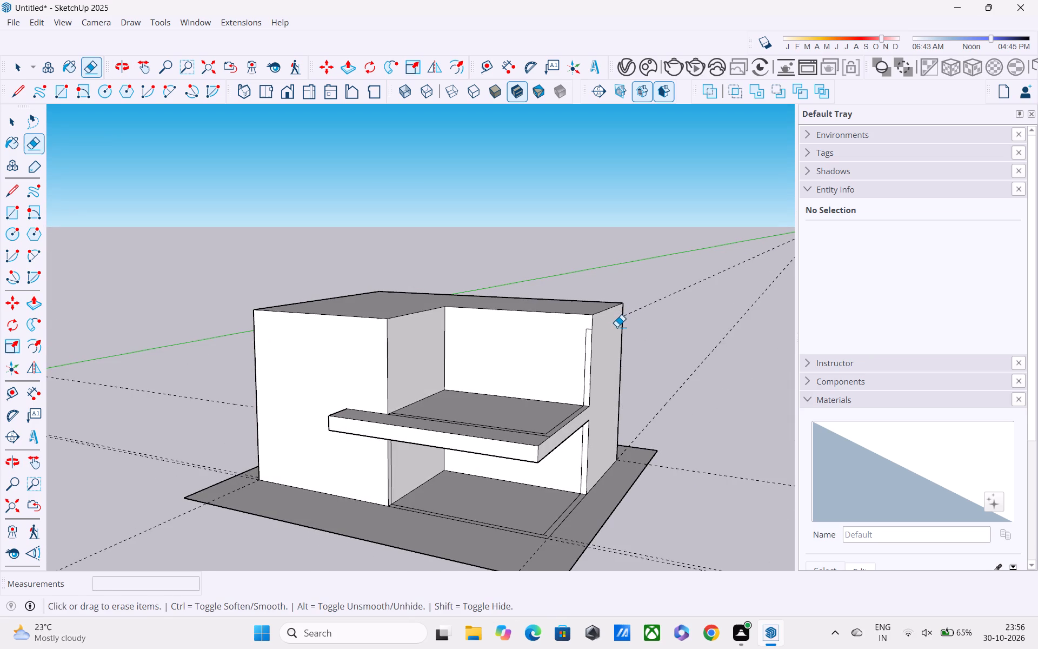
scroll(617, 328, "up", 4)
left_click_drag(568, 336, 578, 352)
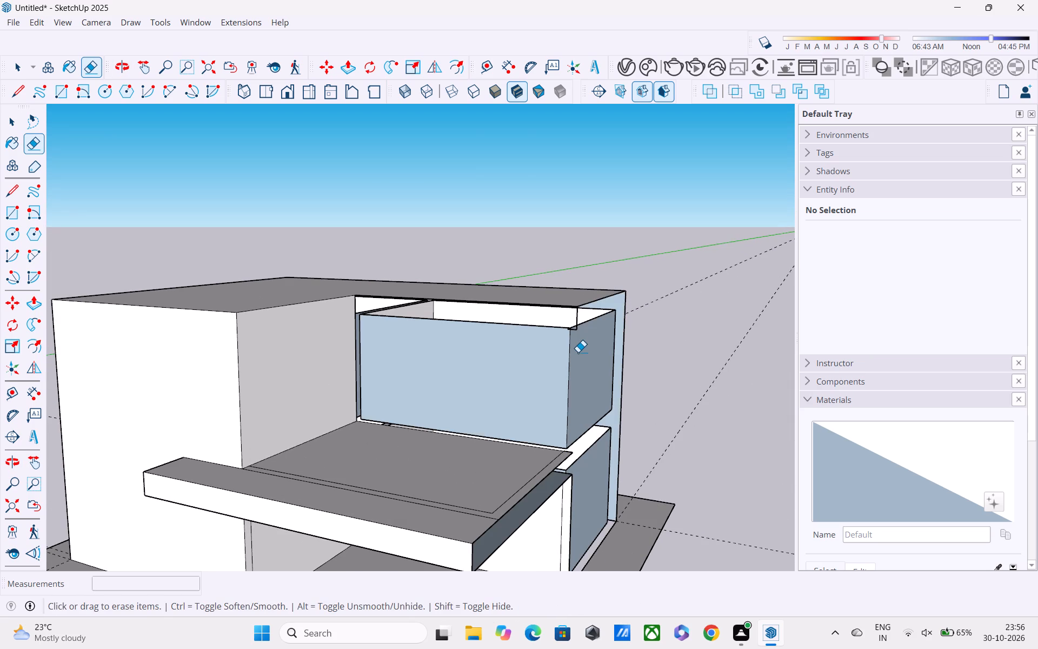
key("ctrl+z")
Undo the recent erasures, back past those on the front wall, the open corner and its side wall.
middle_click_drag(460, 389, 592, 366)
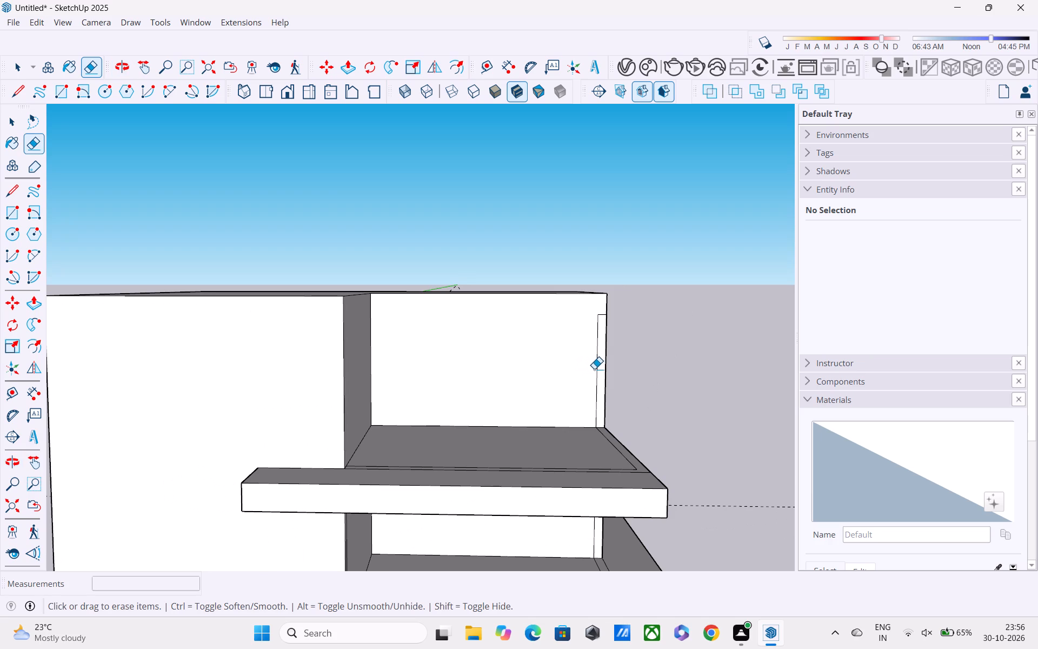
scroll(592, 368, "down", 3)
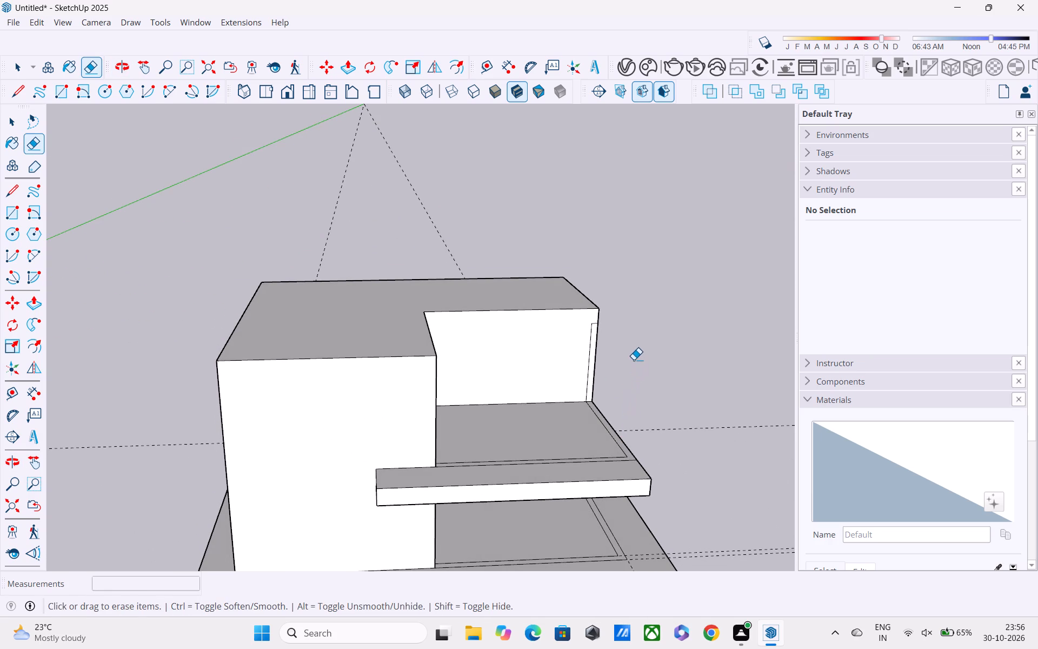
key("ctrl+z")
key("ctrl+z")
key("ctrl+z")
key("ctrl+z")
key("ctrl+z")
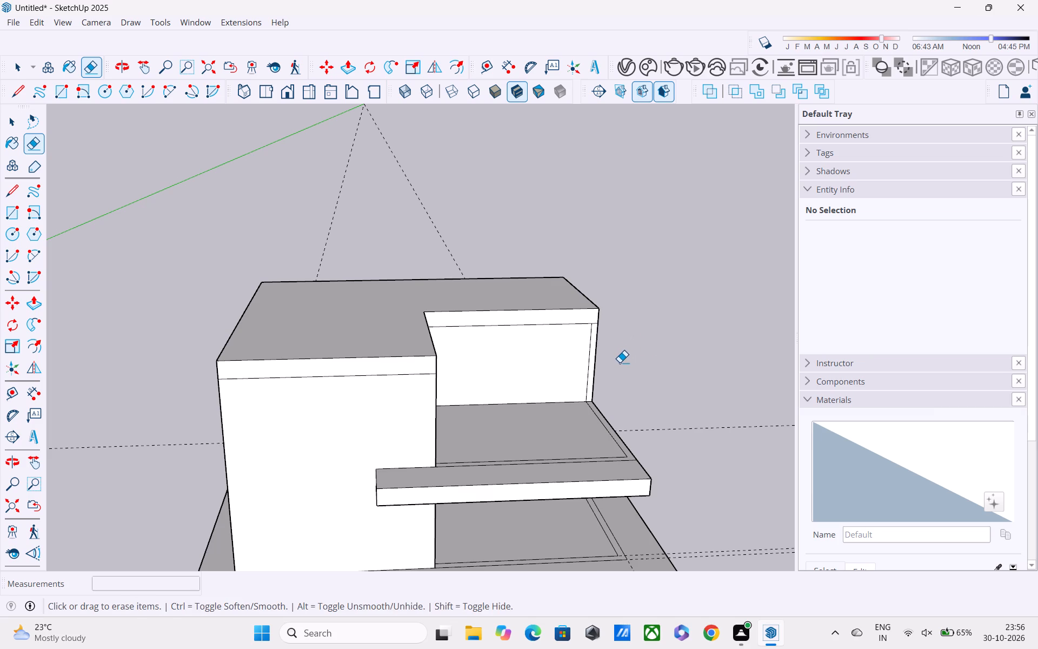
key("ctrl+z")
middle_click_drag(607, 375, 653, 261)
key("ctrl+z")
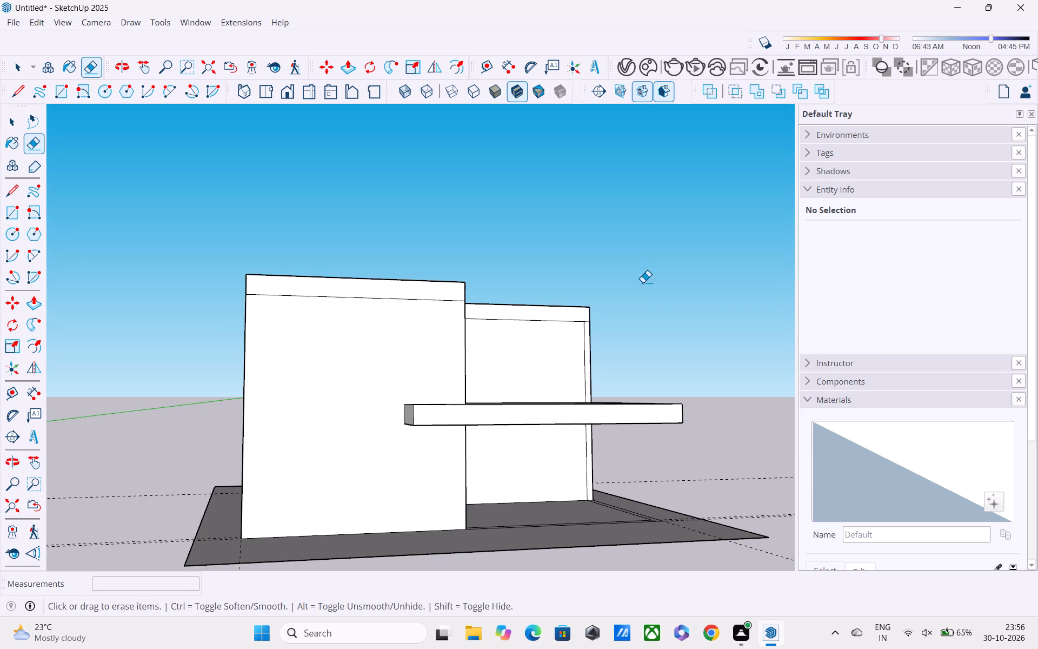
Examine the remaining seam lines on the side, front and open-corner walls from several angles.
middle_click_drag(643, 294, 638, 376)
scroll(613, 372, "down", 3)
middle_click_drag(611, 372, 477, 374)
middle_click_drag(471, 374, 895, 302)
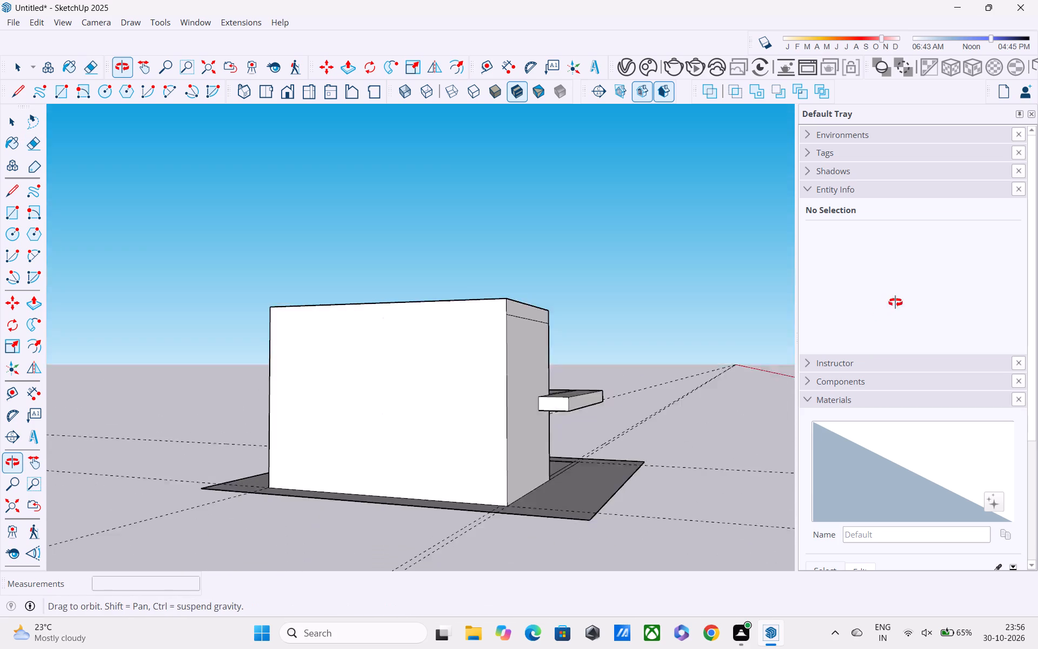
middle_click_drag(895, 302, 561, 412)
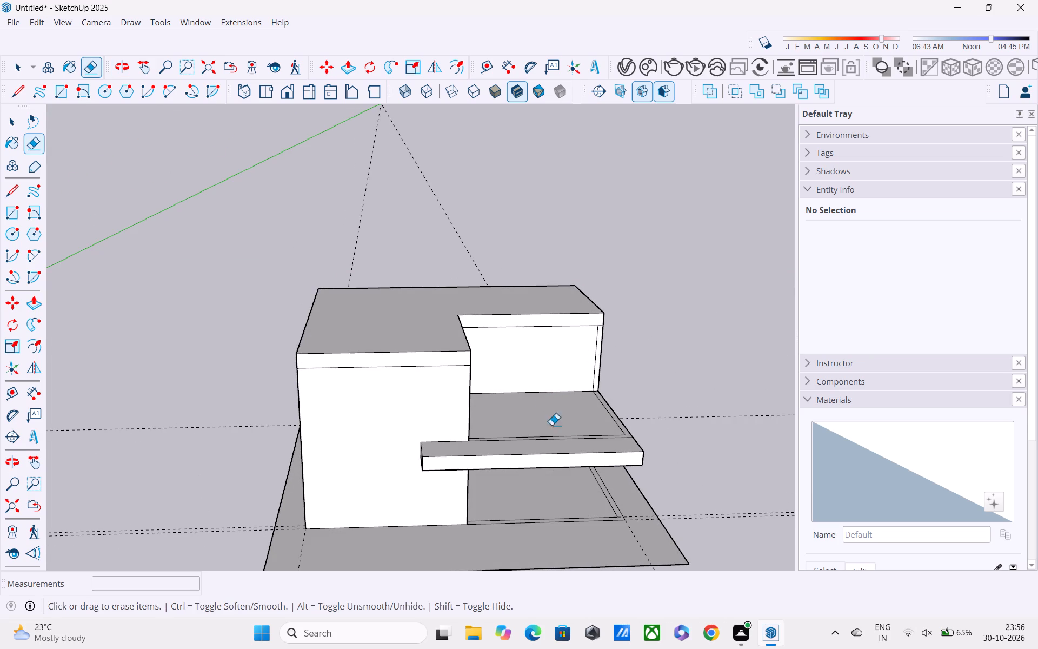
middle_click_drag(555, 433, 572, 484)
middle_click_drag(572, 468, 569, 381)
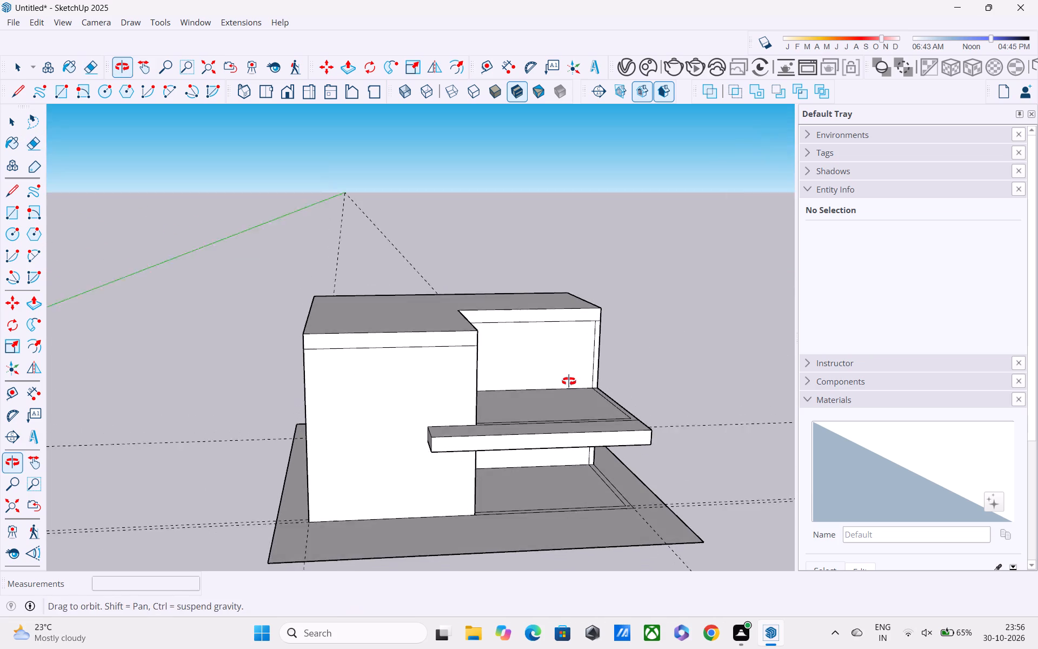
middle_click_drag(569, 381, 569, 377)
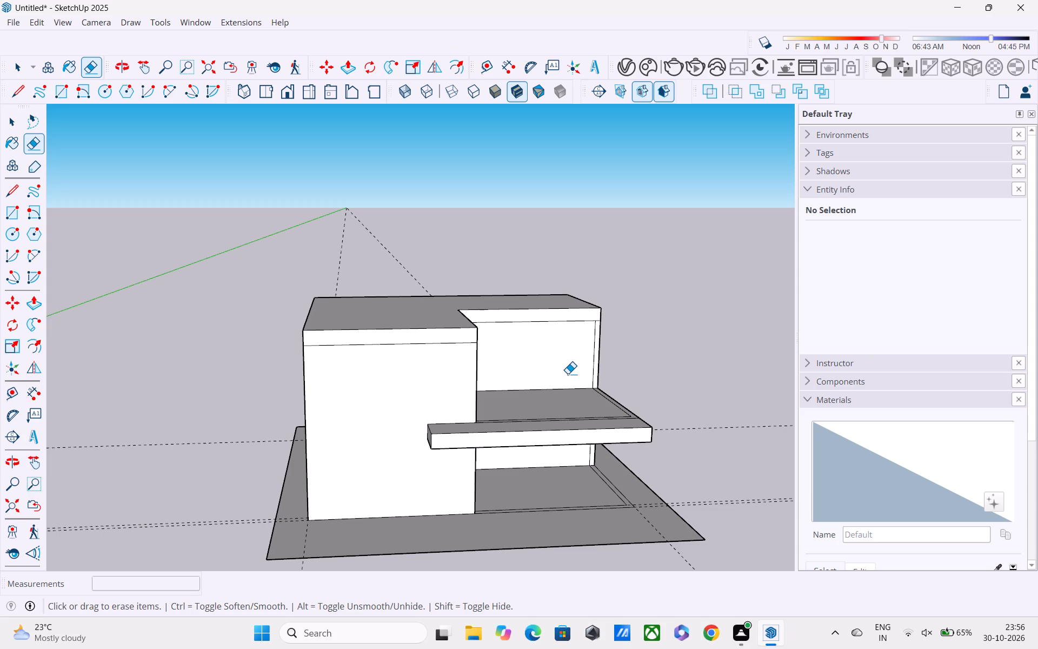
key("t")
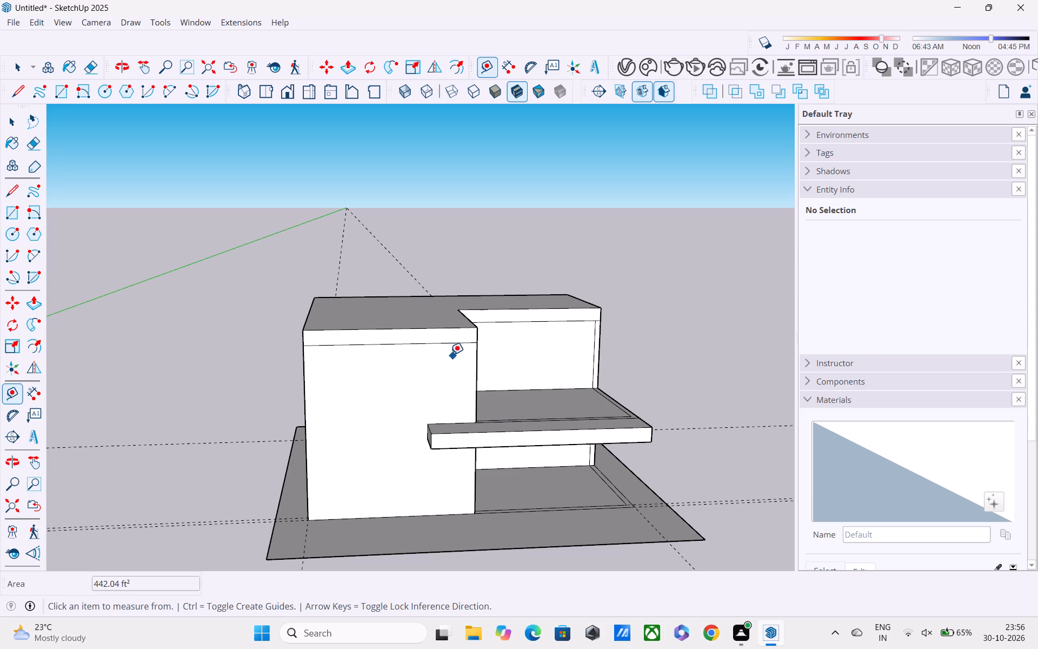
key("space")
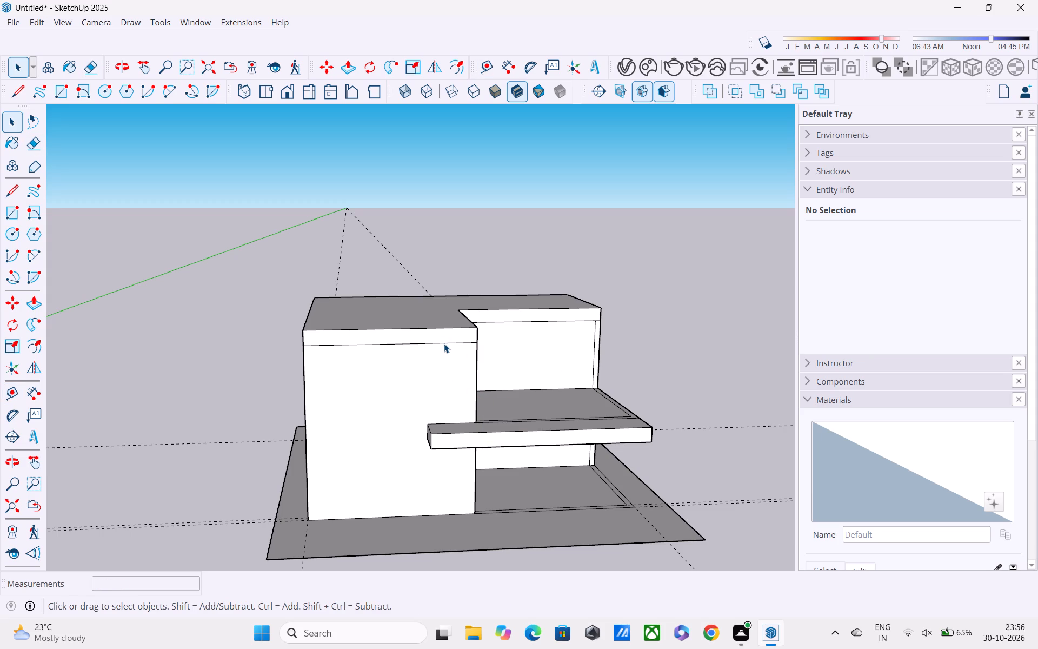
Erase the roof slab seam lines on the front wall, the recessed upper wall and its adjoining inner side wall.
key("e")
left_click_drag(443, 341, 443, 355)
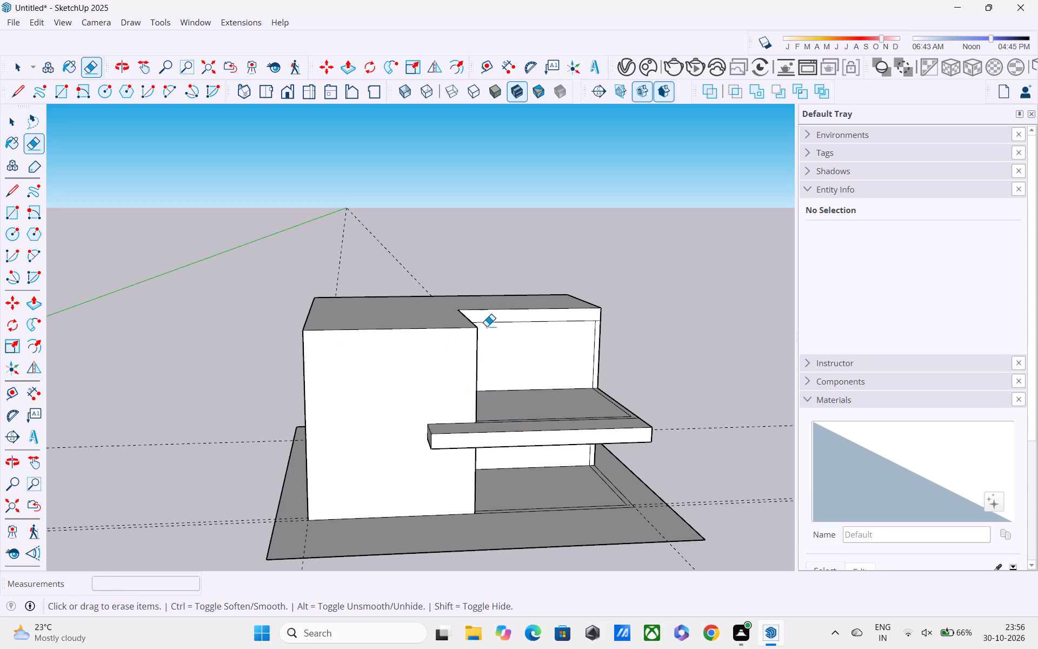
left_click_drag(493, 321, 494, 341)
middle_click_drag(507, 337, 385, 349)
scroll(624, 359, "up", 2)
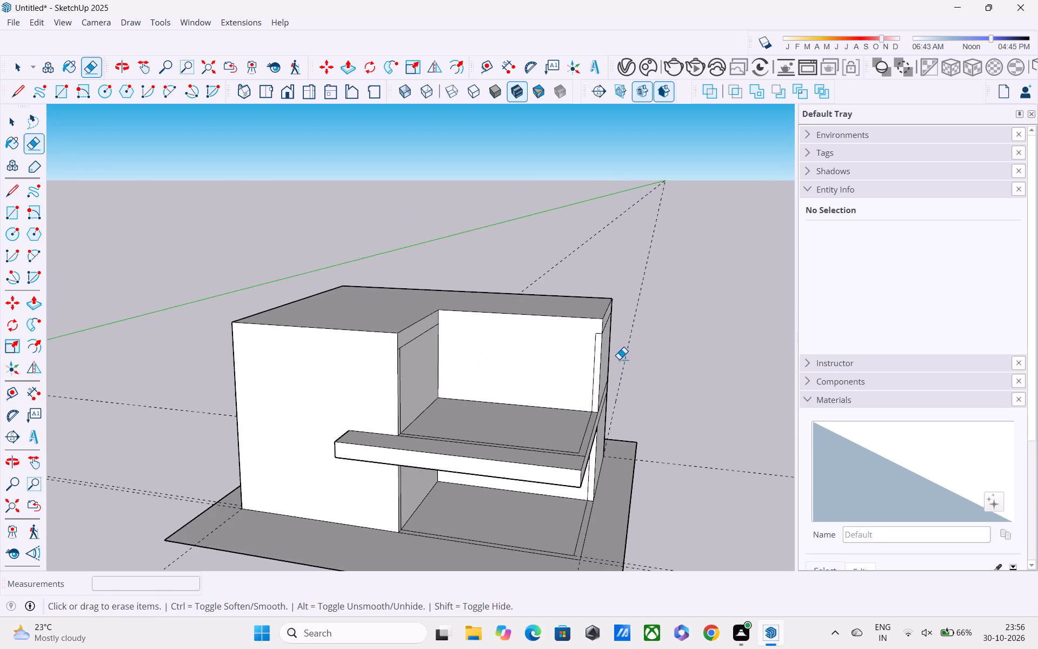
left_click_drag(403, 320, 402, 345)
left_click_drag(369, 381, 361, 396)
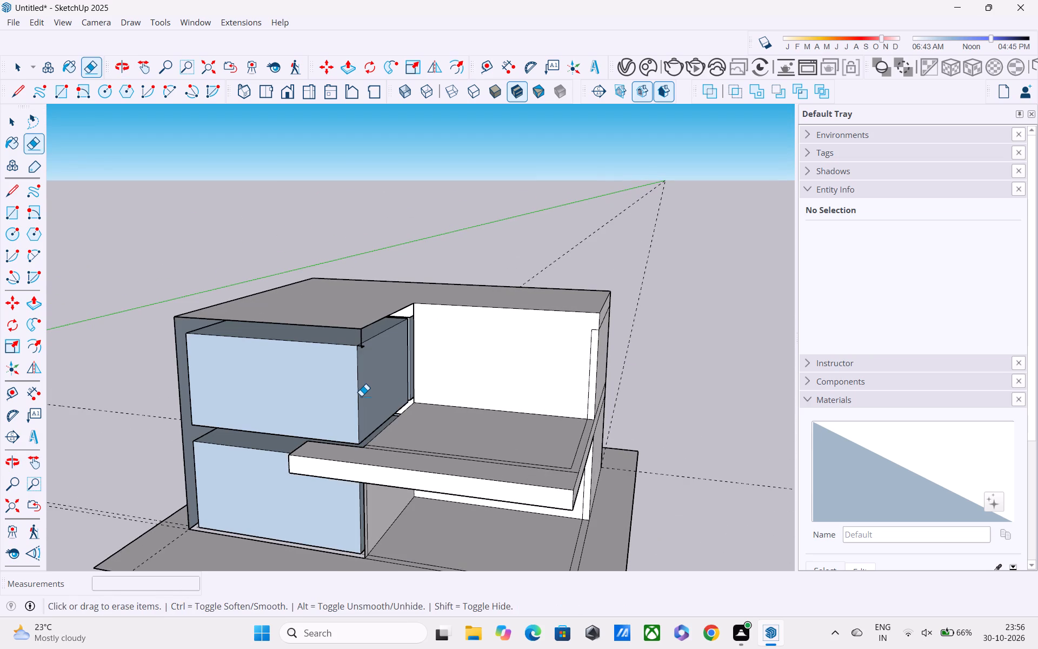
key("ctrl+z")
Erase the leftover wall outline lines on the balcony floor, including the one along its outer side.
scroll(416, 438, "up", 3)
left_click_drag(420, 456, 420, 471)
middle_click_drag(440, 447, 390, 470)
scroll(385, 449, "down", 3)
middle_click_drag(476, 455, 476, 462)
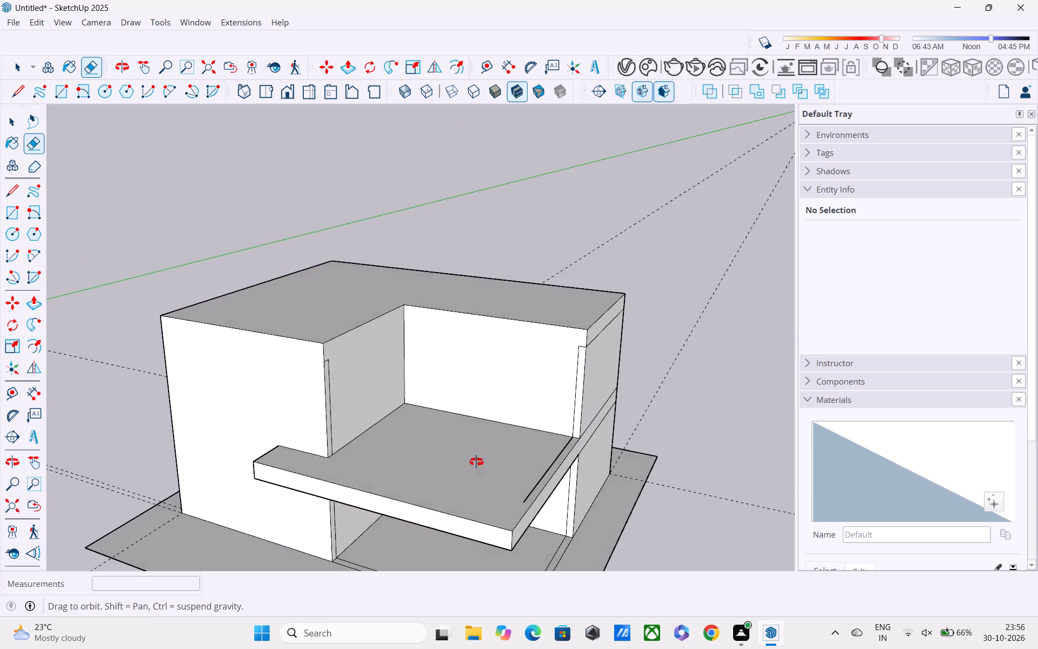
middle_click_drag(476, 462, 471, 482)
left_click(540, 485)
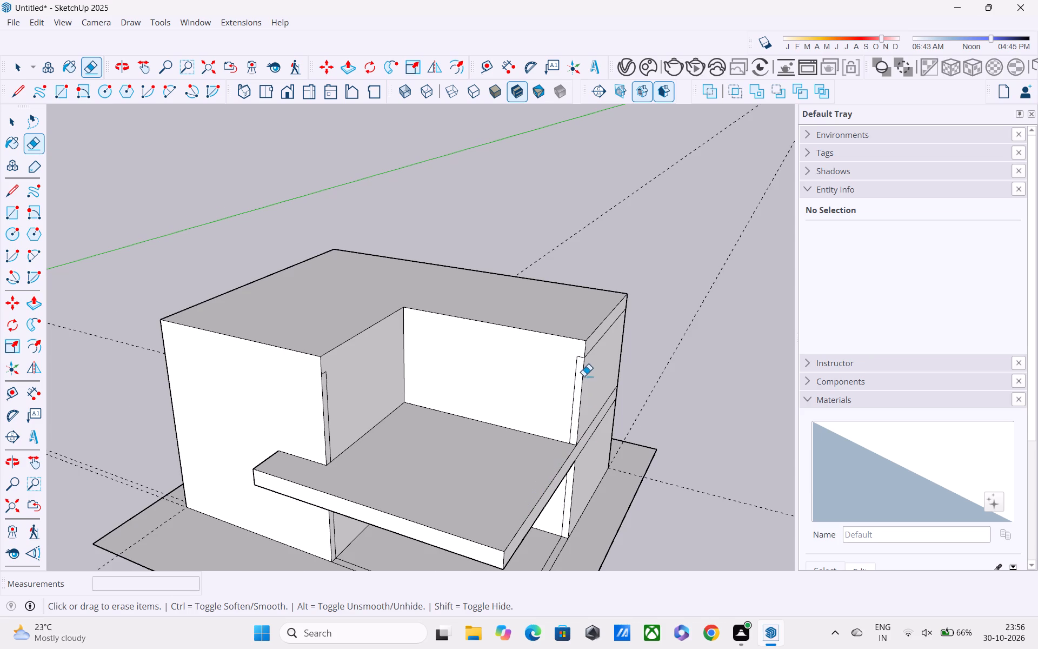
Erase the wall-end lines at the recessed upper wall's outer edge and the roof seam line on the adjacent outer side wall.
scroll(584, 376, "up", 2)
left_click_drag(578, 364, 582, 380)
key("ctrl+z")
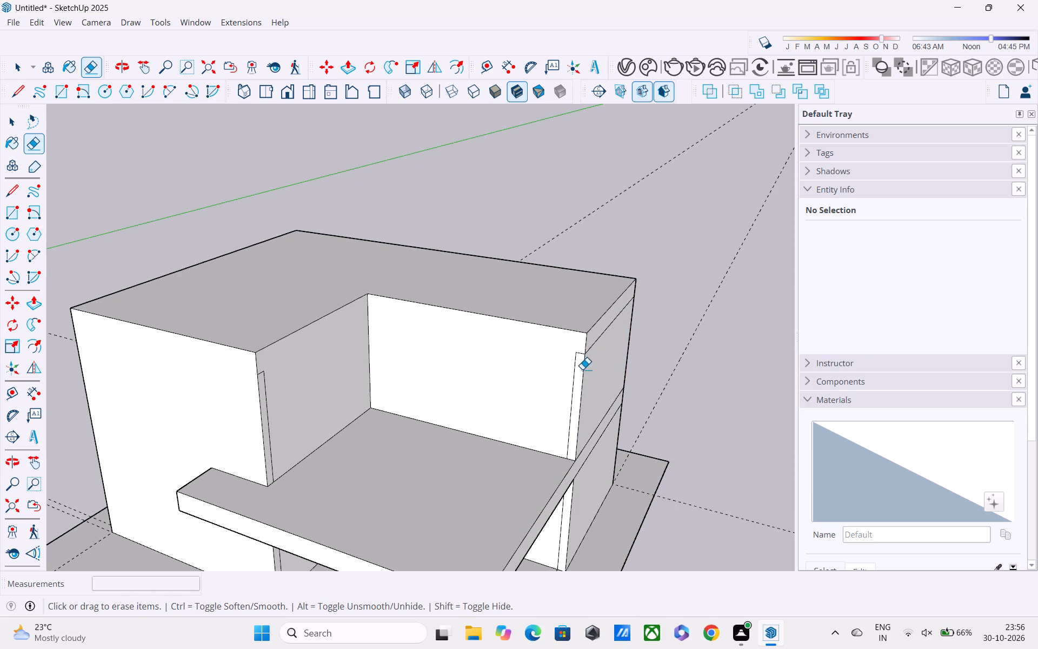
scroll(580, 362, "up", 3)
left_click(578, 353)
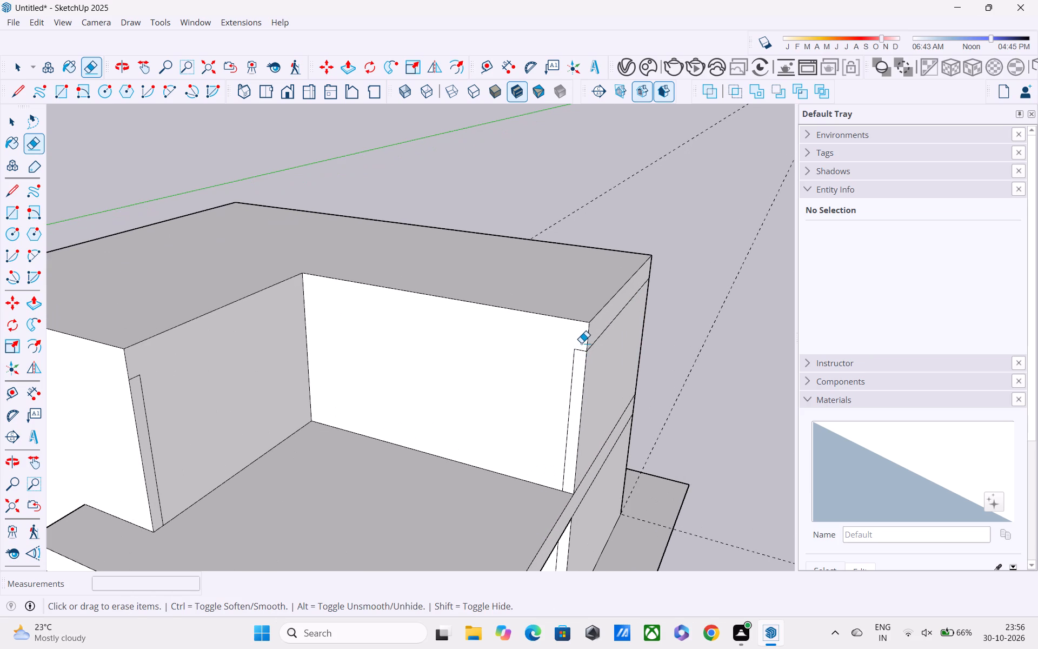
left_click_drag(578, 346, 573, 380)
left_click_drag(590, 346, 588, 363)
key("ctrl+z")
left_click_drag(596, 341, 596, 347)
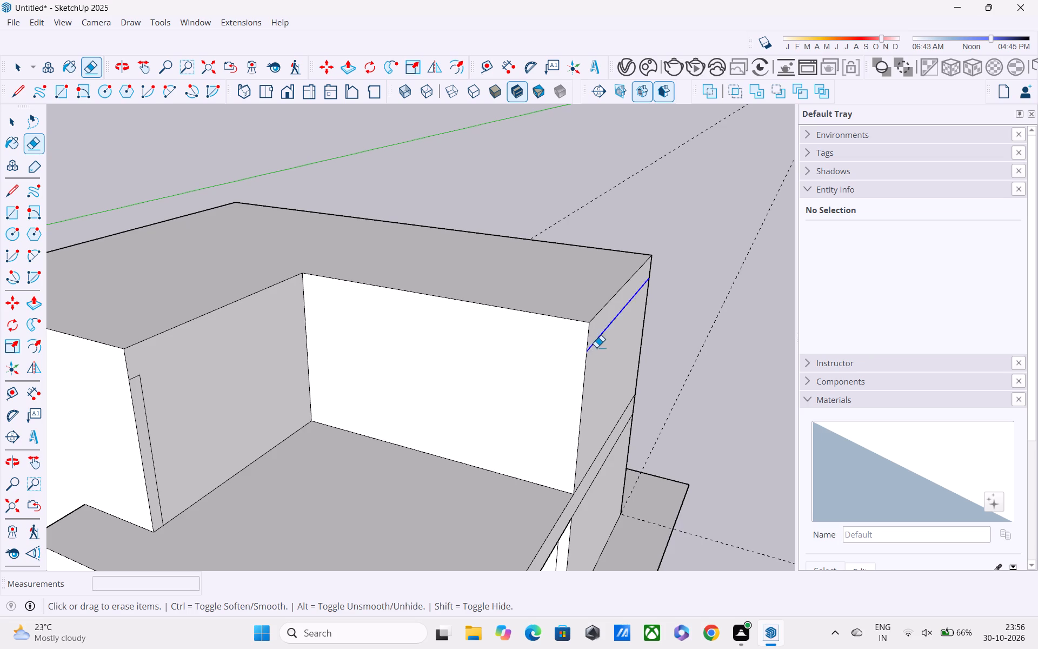
left_click_drag(596, 347, 596, 353)
Erase the wall-end lines on the ground-floor recessed wall and on the upper inner side wall beside the balcony.
middle_click_drag(596, 353, 578, 254)
middle_click_drag(582, 342, 525, 236, "shift")
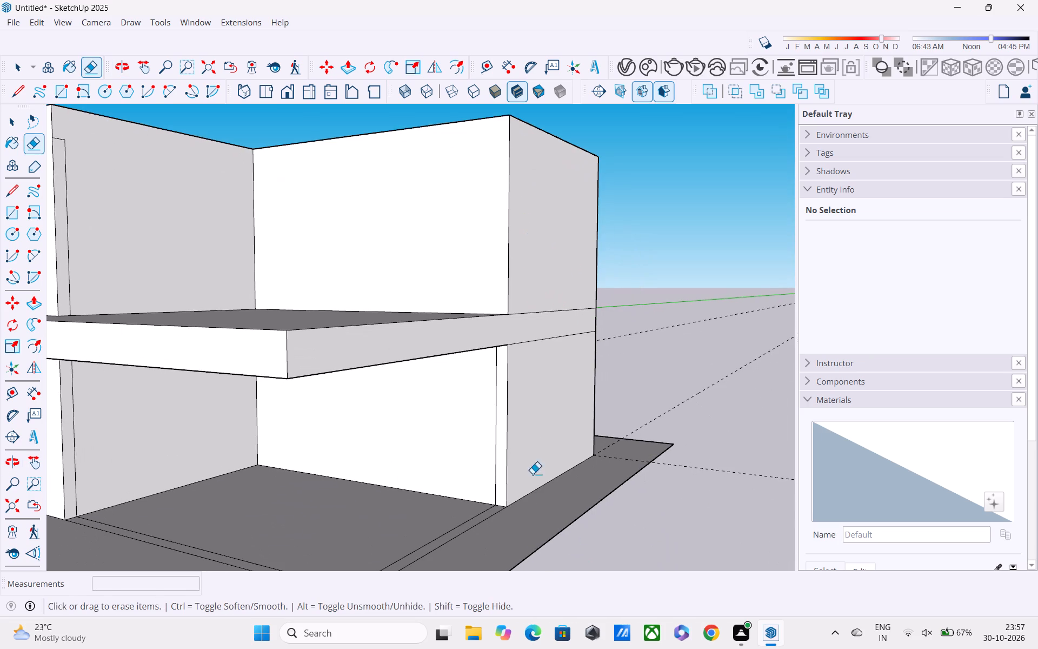
left_click_drag(497, 401, 505, 409)
middle_click_drag(507, 417, 660, 459)
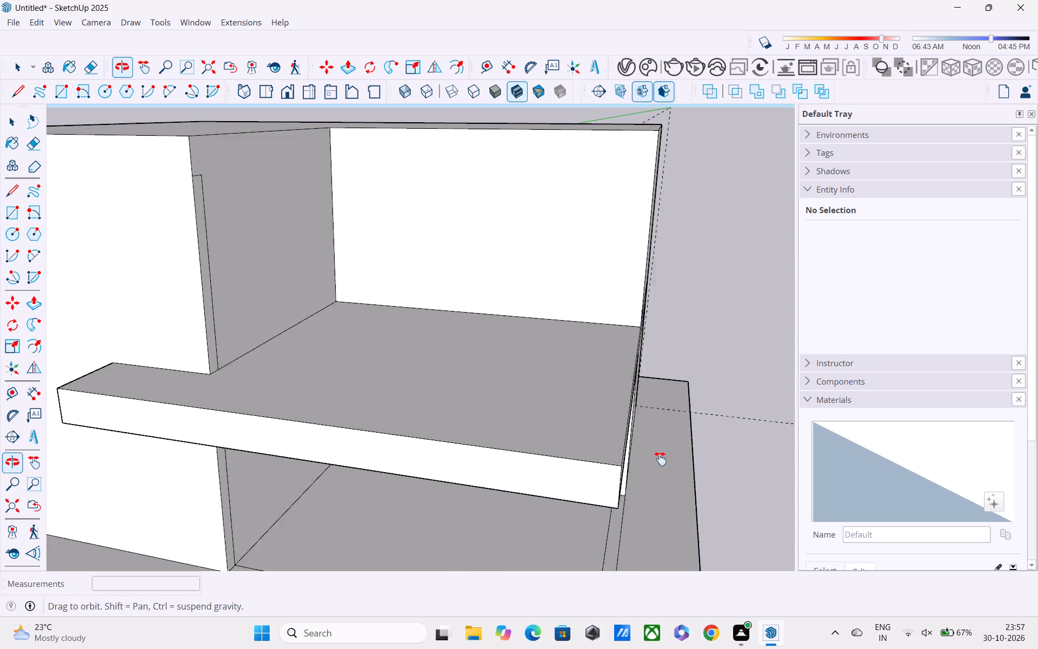
middle_click_drag(660, 459, 667, 456)
middle_click_drag(424, 288, 510, 465)
scroll(299, 484, "up", 2)
middle_click_drag(334, 391, 304, 308)
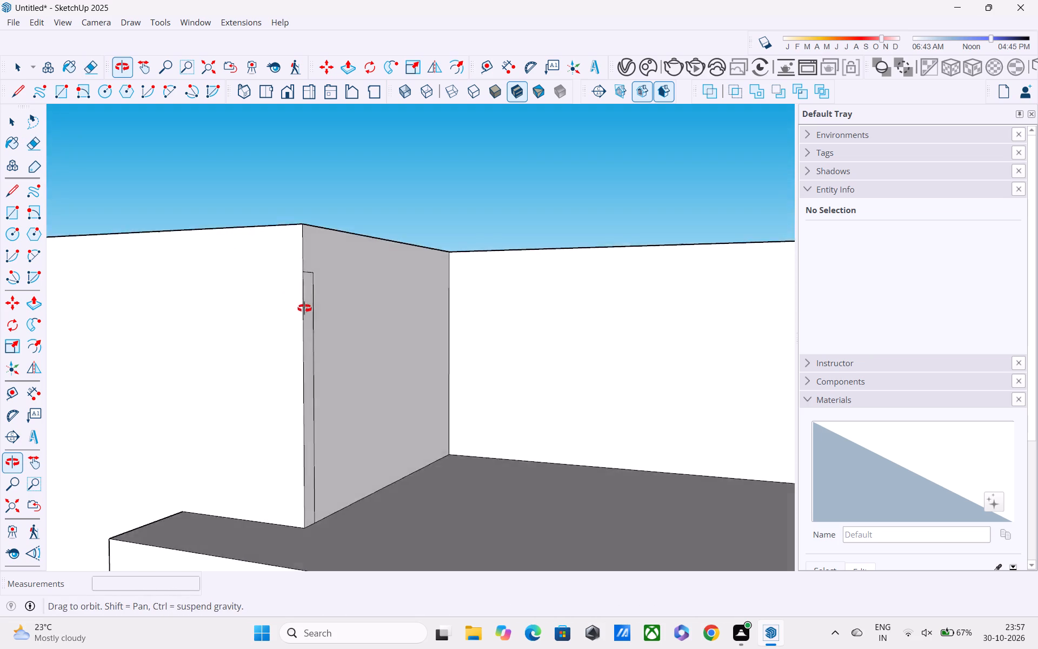
middle_click_drag(304, 308, 256, 274)
left_click_drag(252, 228, 262, 280)
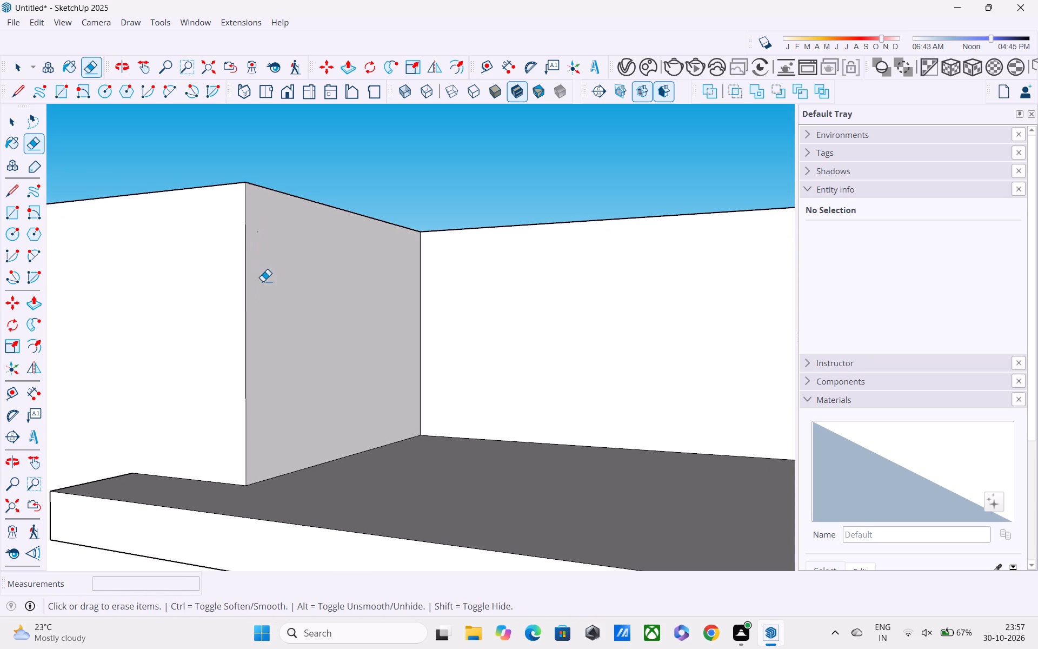
Erase the two balcony slab seam lines crossing the outer side wall.
scroll(281, 313, "down", 2)
middle_click_drag(402, 545, 577, 599)
scroll(570, 582, "down", 5)
middle_click_drag(460, 500, 532, 386)
scroll(532, 386, "up", 1)
scroll(532, 385, "down", 4)
middle_click_drag(528, 427, 568, 319)
scroll(558, 376, "down", 1)
middle_click_drag(561, 395, 726, 431)
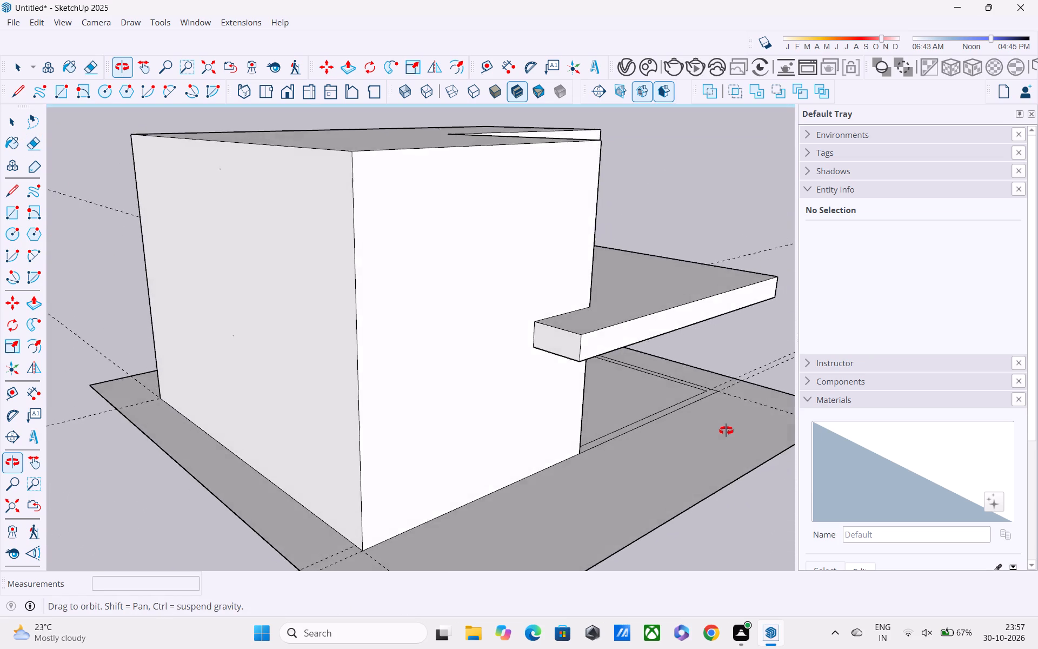
middle_click_drag(726, 431, 148, 415)
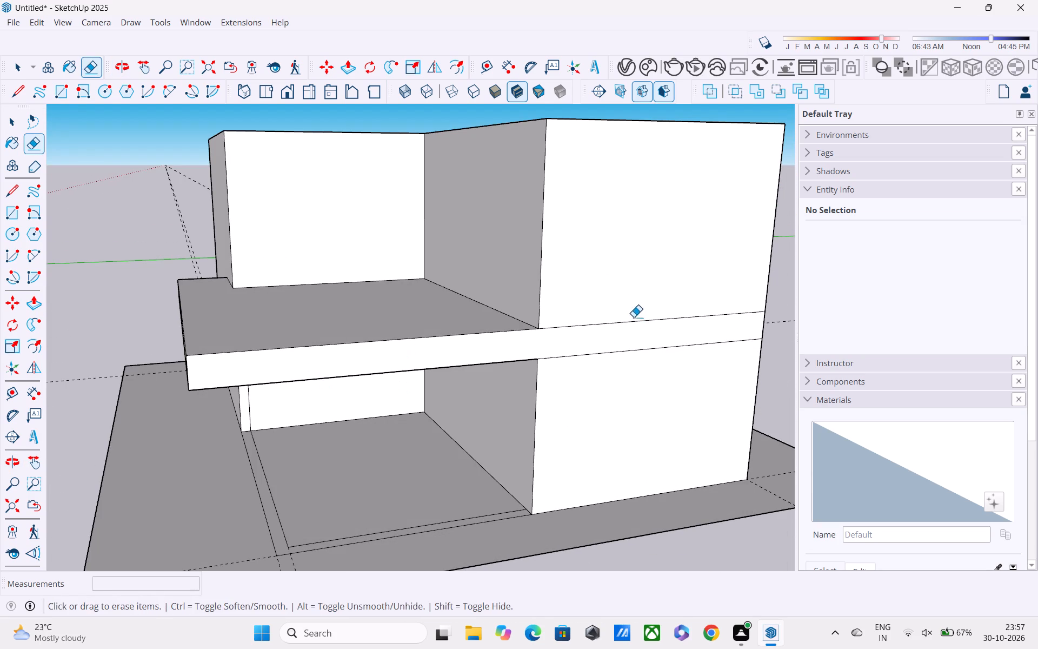
left_click_drag(634, 317, 636, 350)
scroll(636, 349, "down", 2)
middle_click_drag(597, 362, 737, 357)
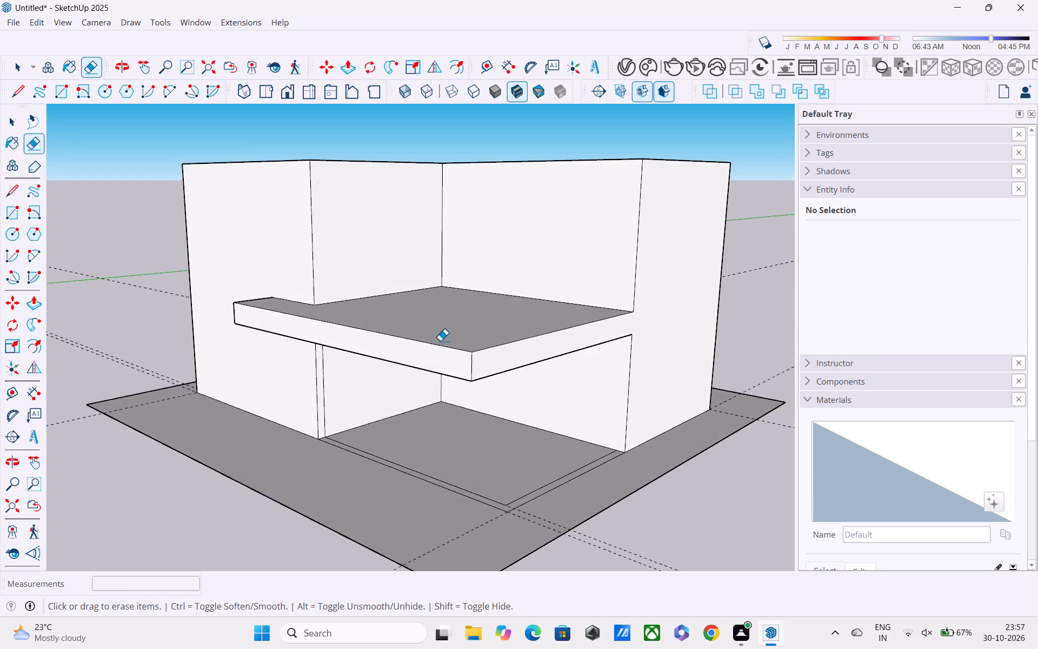
middle_click_drag(430, 341, 695, 335)
scroll(687, 333, "down", 3)
key("space")
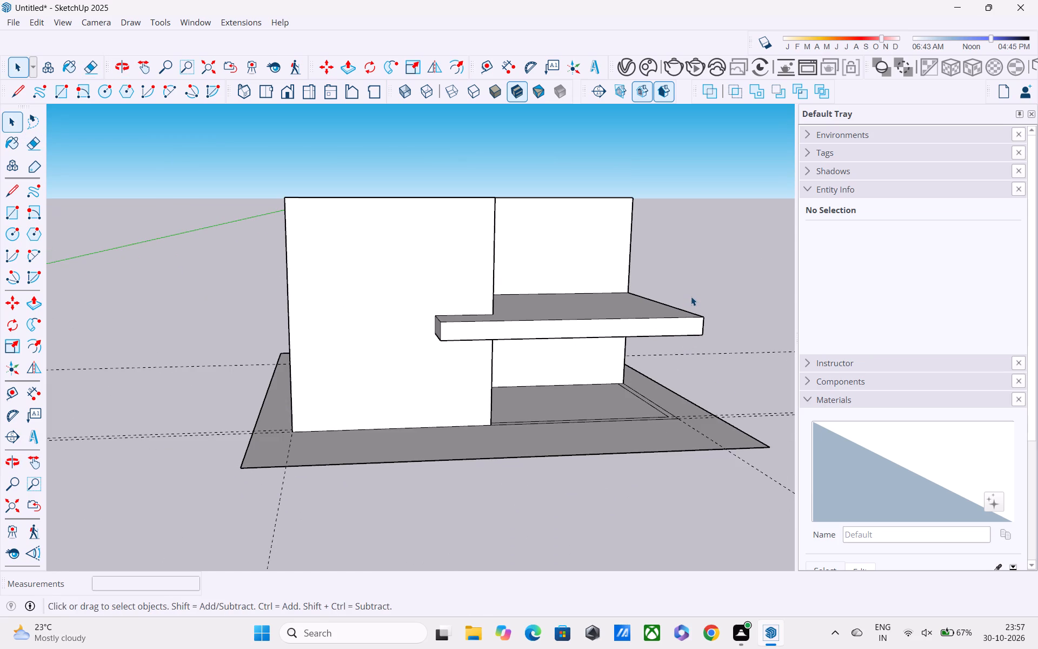
Place two vertical guides on the front wall, one 3' from its outer edge and another 6' beyond the first.
key("t")
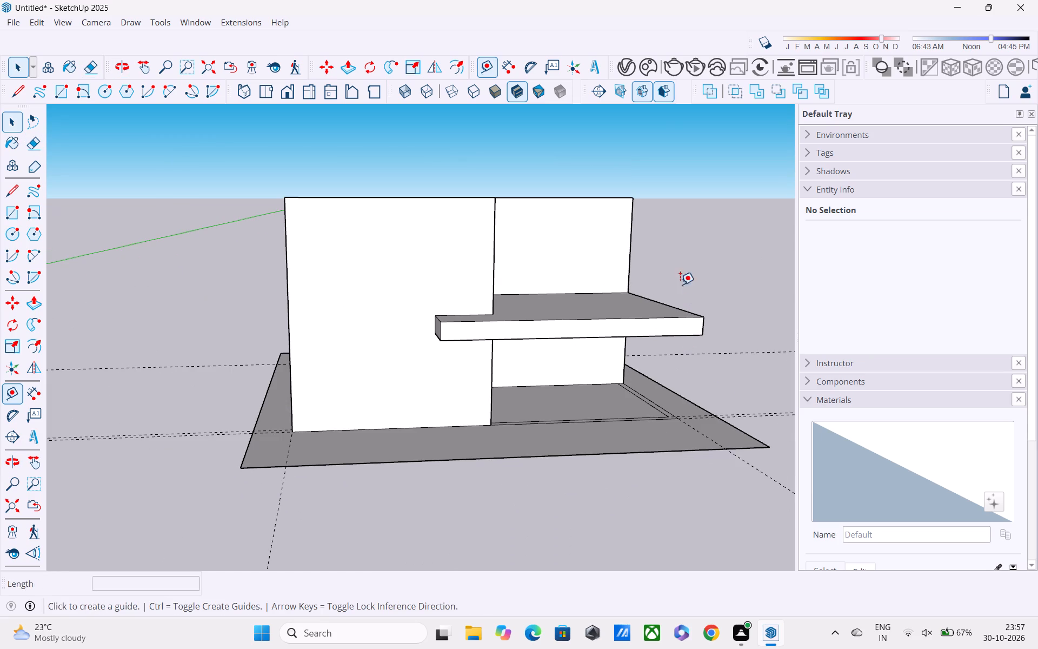
left_click(289, 243)
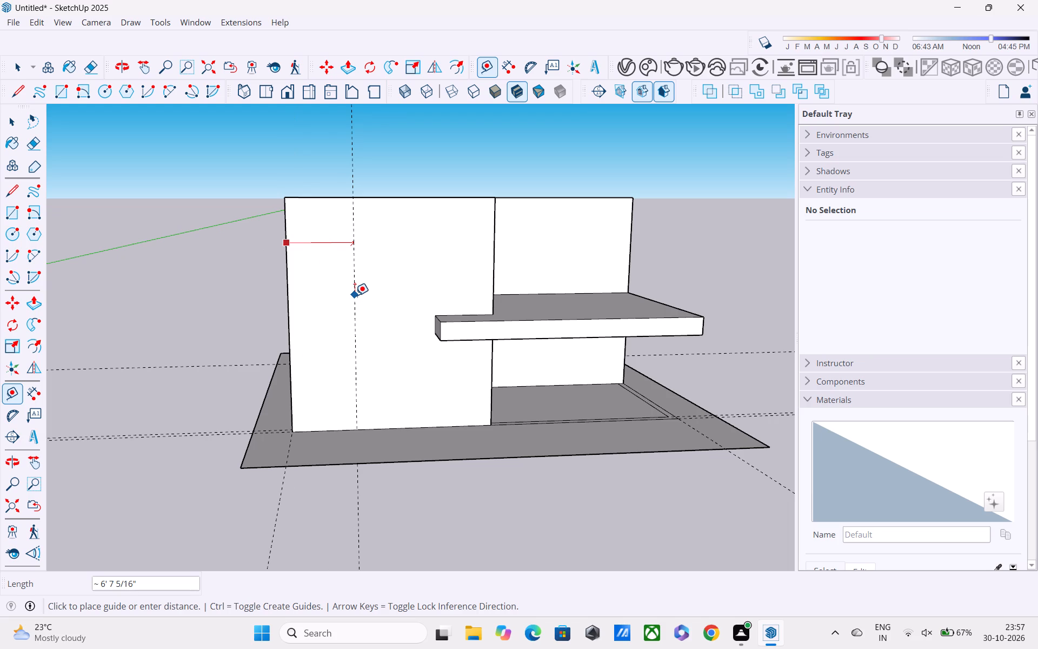
type("3'")
key("Return")
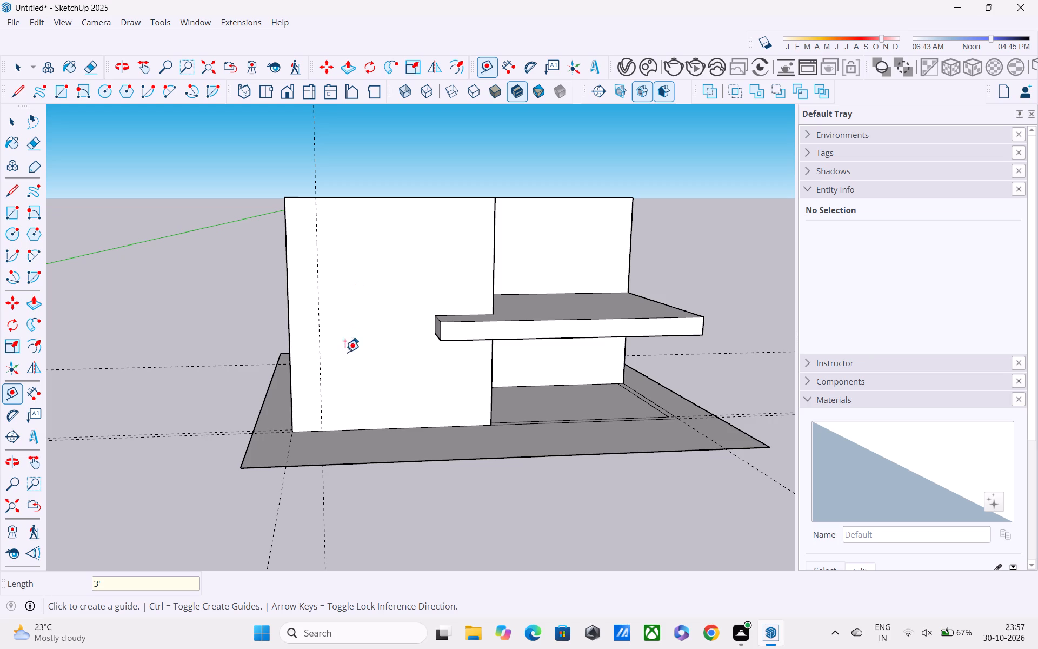
left_click(321, 359)
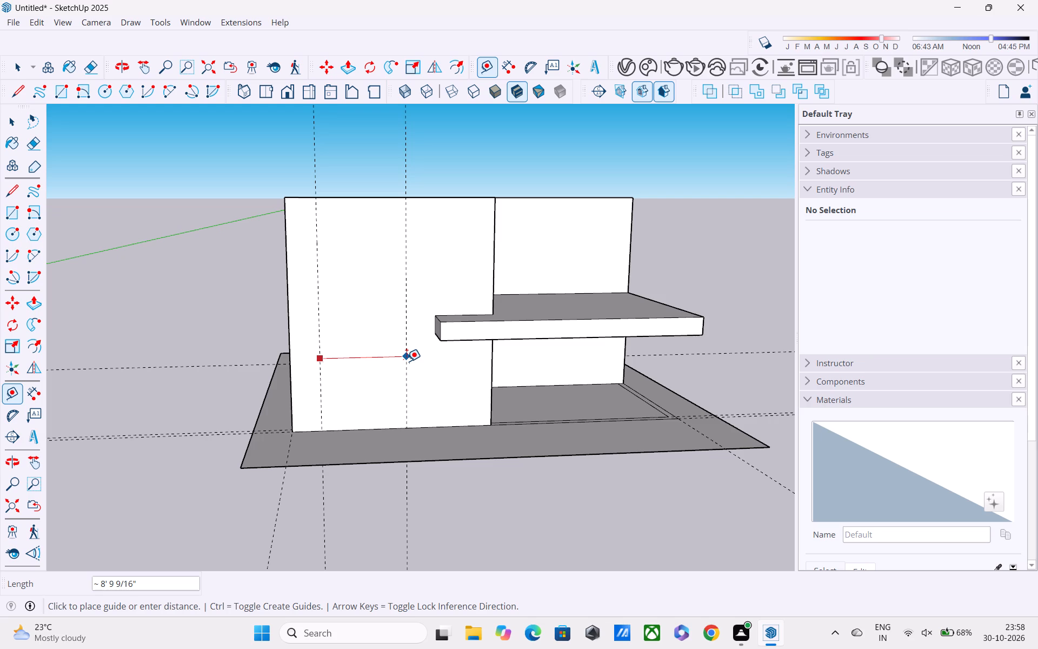
type("6'")
key("Return")
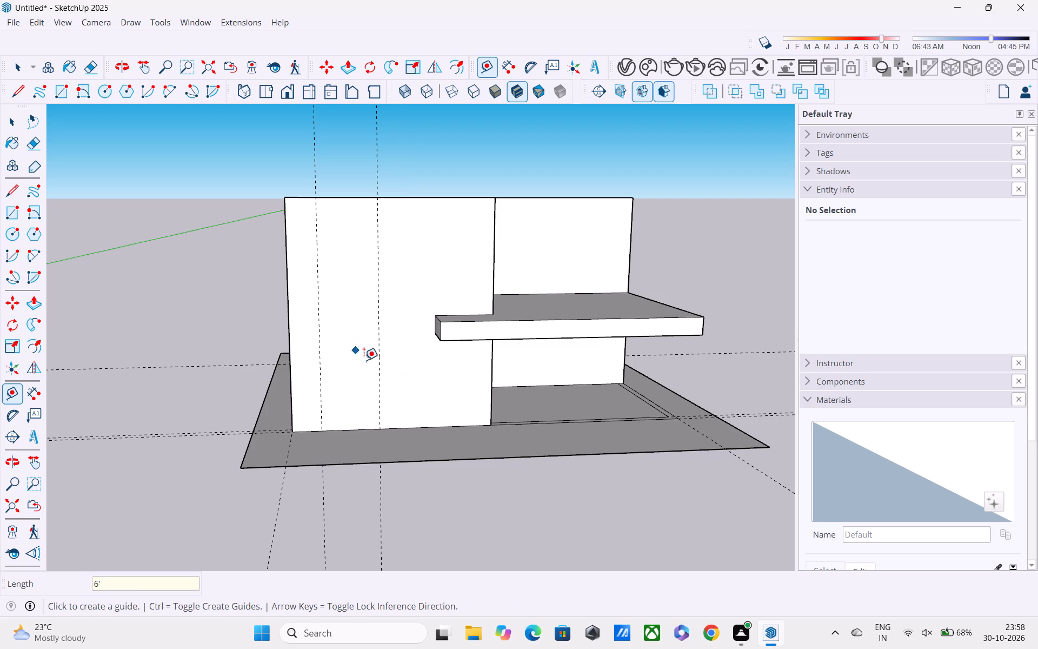
Place a horizontal guide on the front wall about 9' 3" above its base edge.
left_click(367, 428)
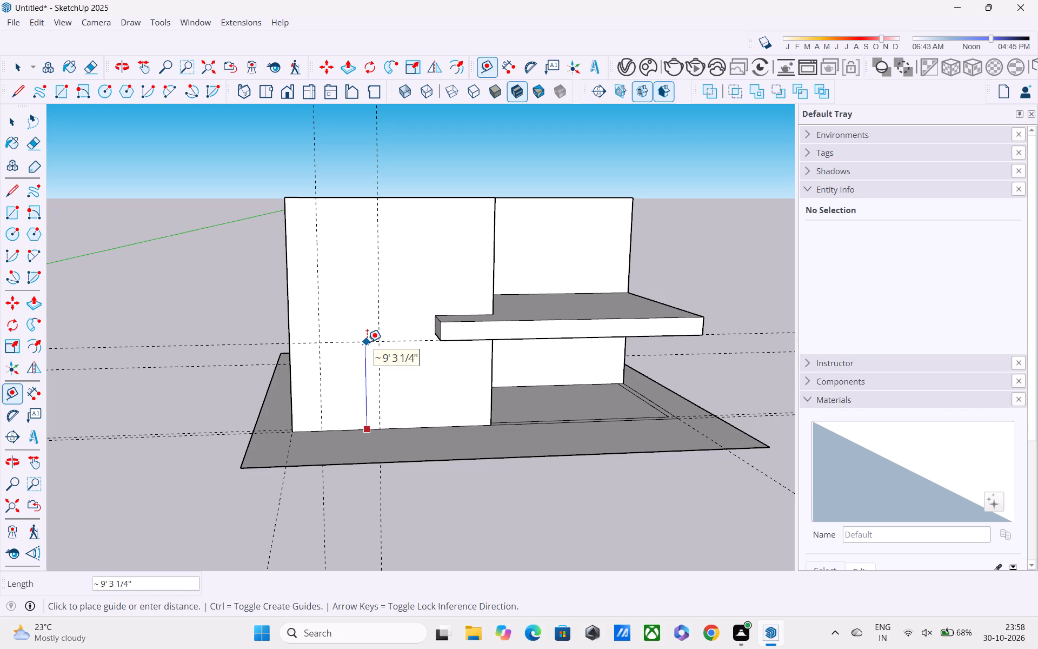
left_click(367, 342)
middle_click_drag(426, 349, 558, 447)
middle_click_drag(518, 369, 451, 222)
key("space")
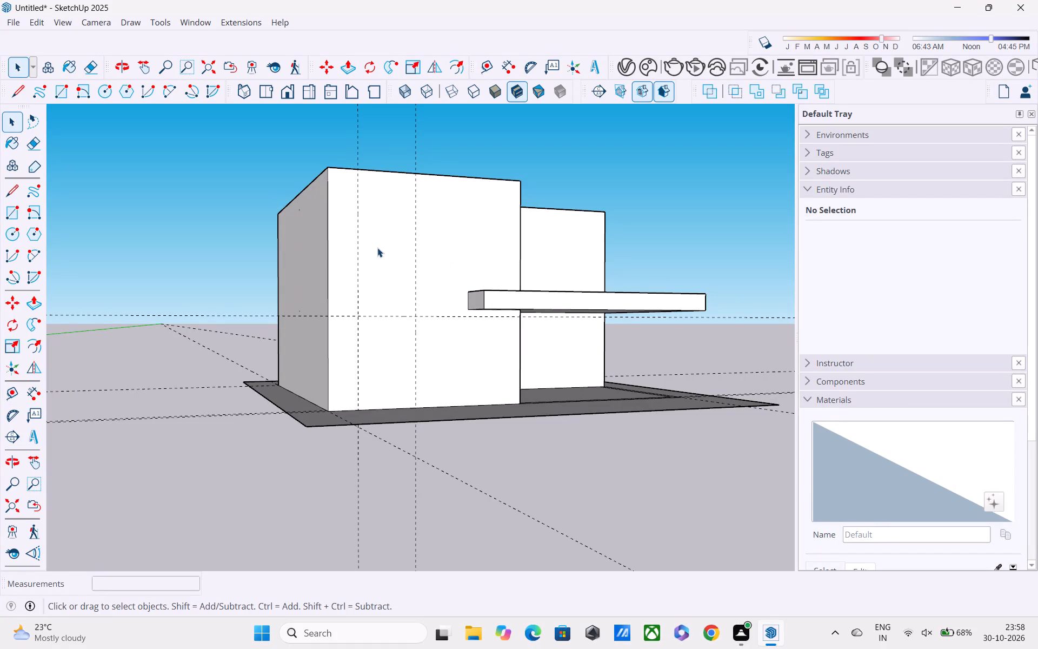
Draw a rectangle about 14' 5" by 12' 8" from the front wall's upper outer corner down to the horizontal guide.
key("r")
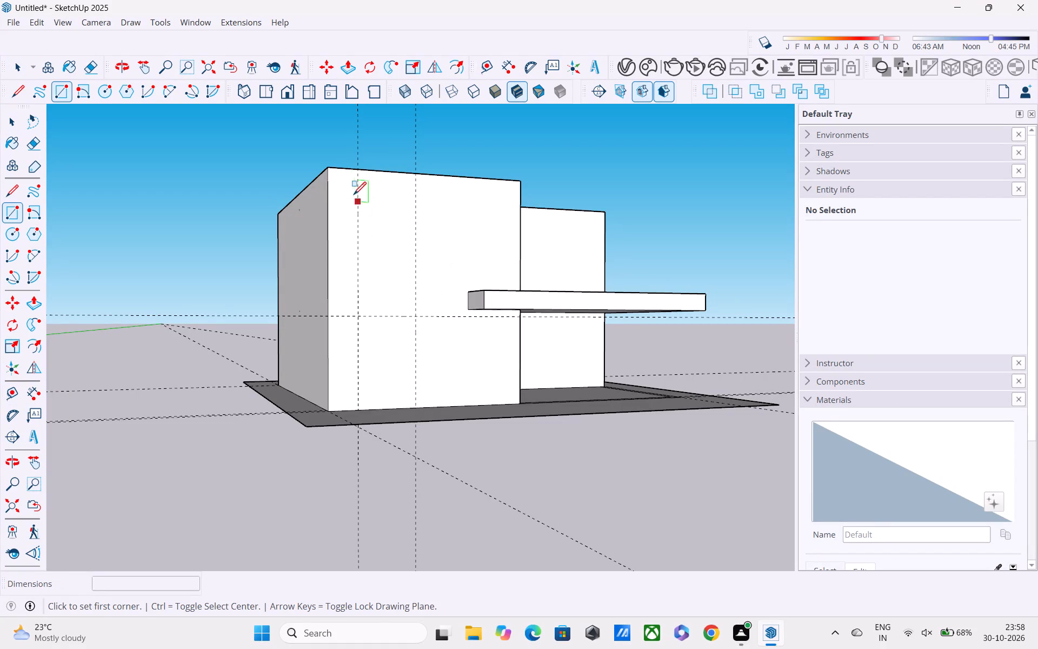
left_click(329, 171)
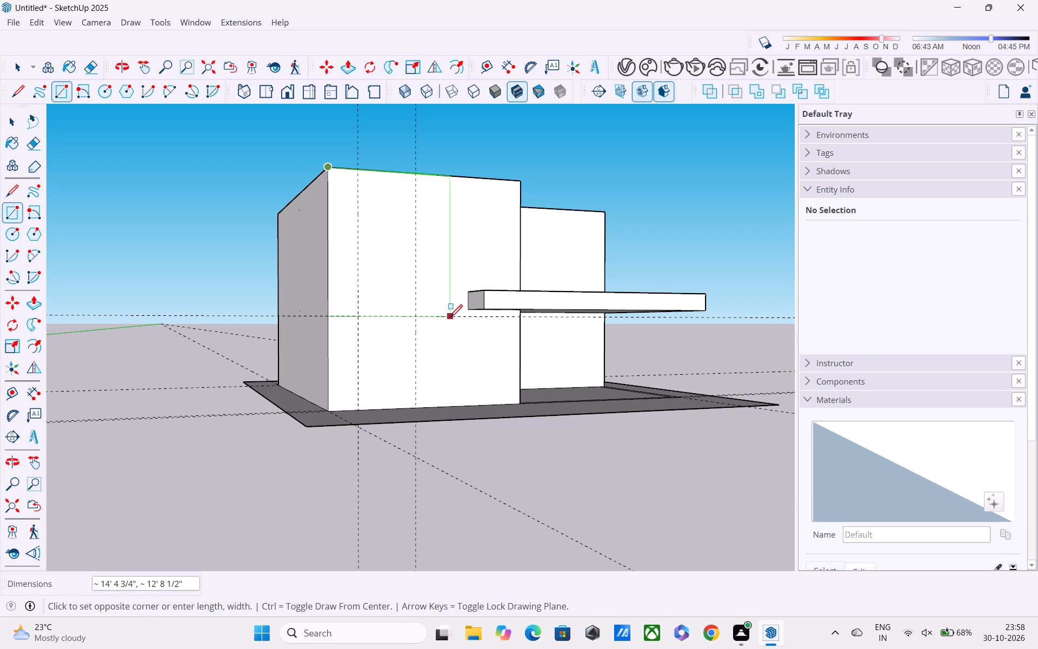
left_click(450, 319)
key("space")
Push/Pull the upper front wall rectangle outward by 1.5' as a projecting block.
middle_click_drag(444, 301, 447, 365)
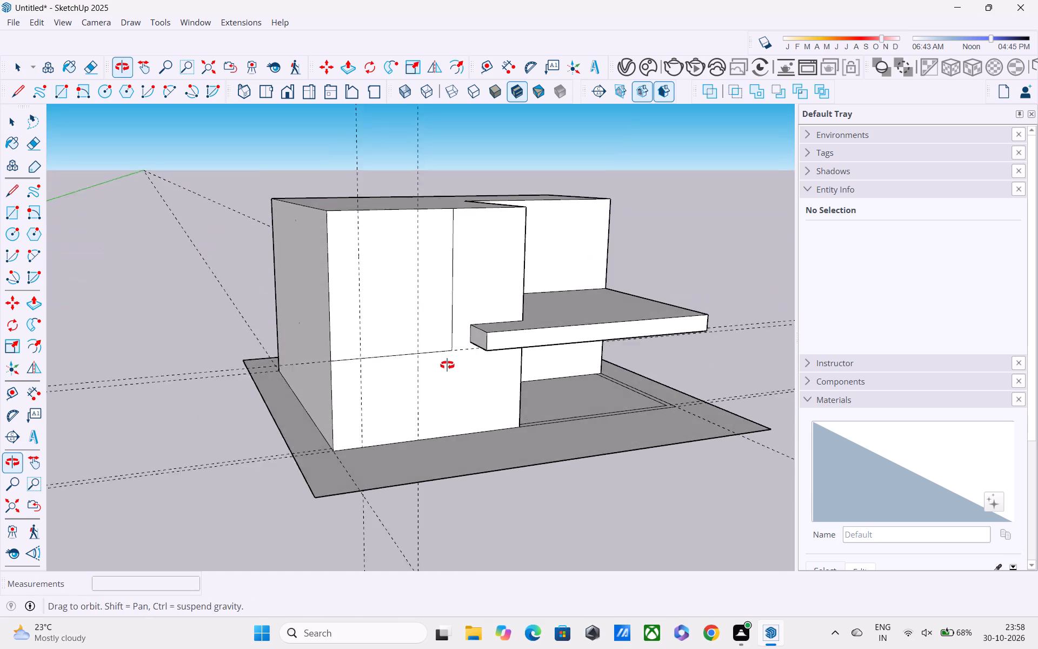
middle_click_drag(447, 365, 443, 371)
key("p")
left_click(392, 288)
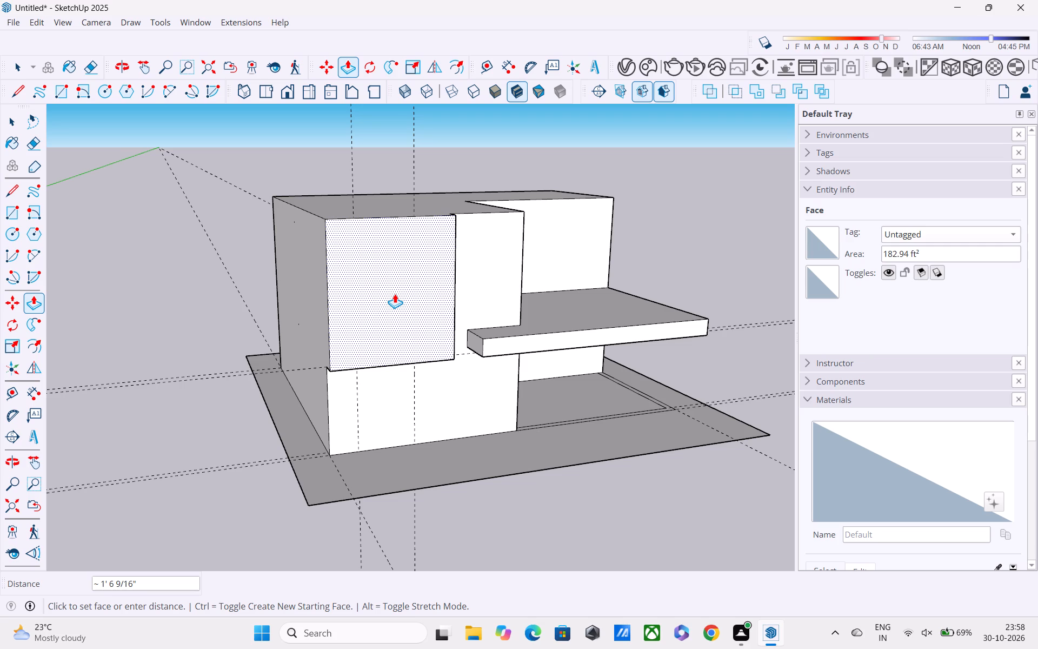
key("Escape")
middle_click_drag(390, 267, 527, 364)
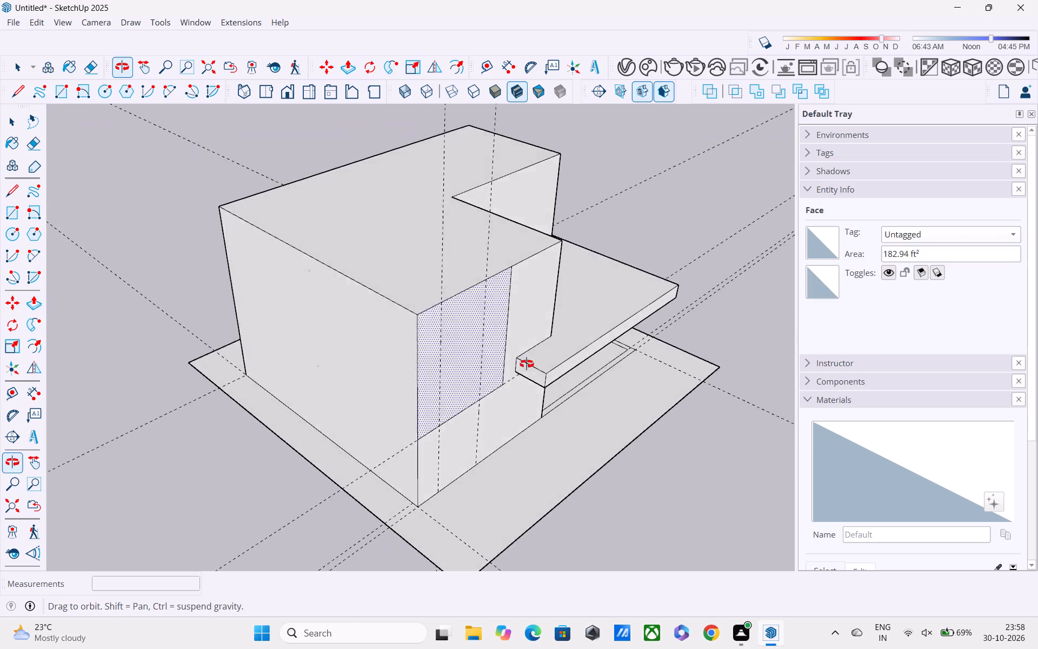
middle_click_drag(527, 364, 451, 297)
left_click(449, 309)
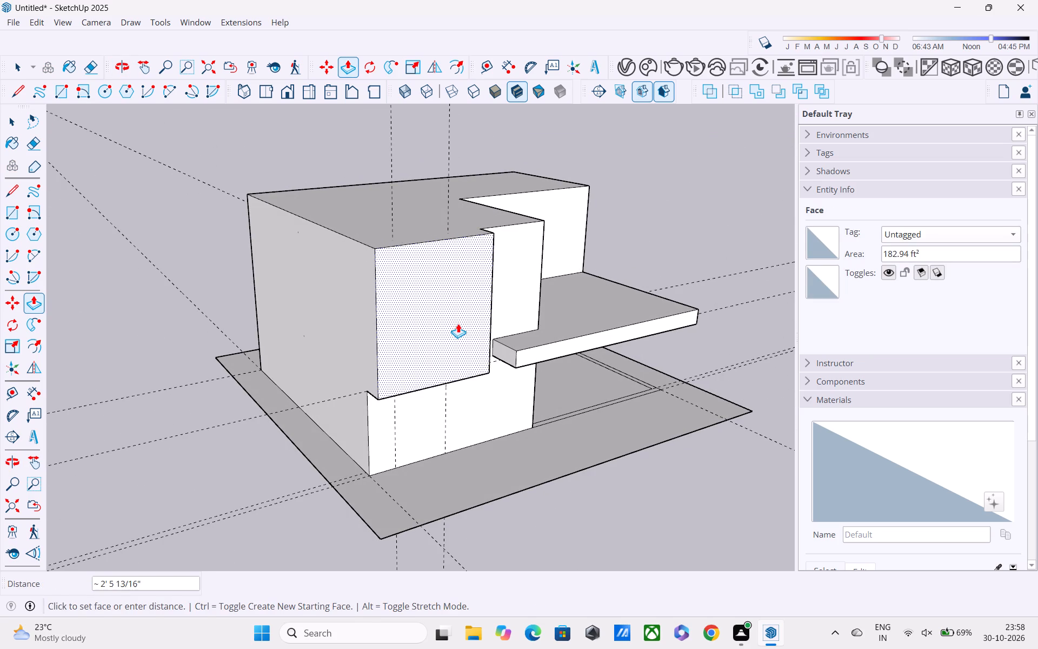
middle_click_drag(457, 321, 434, 215)
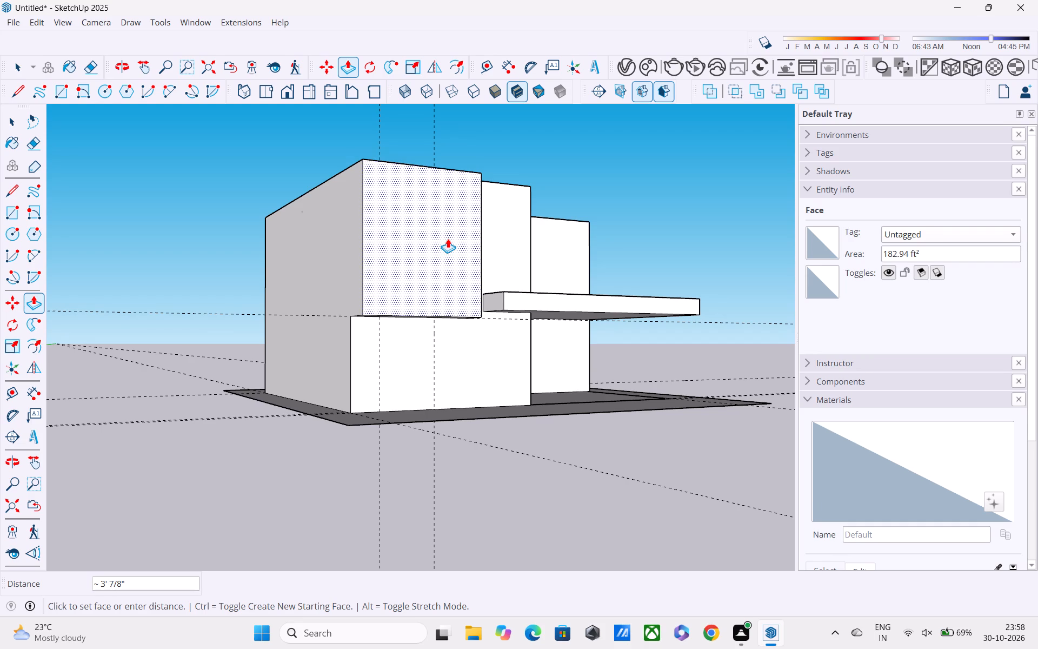
type("1.5'")
key("Return")
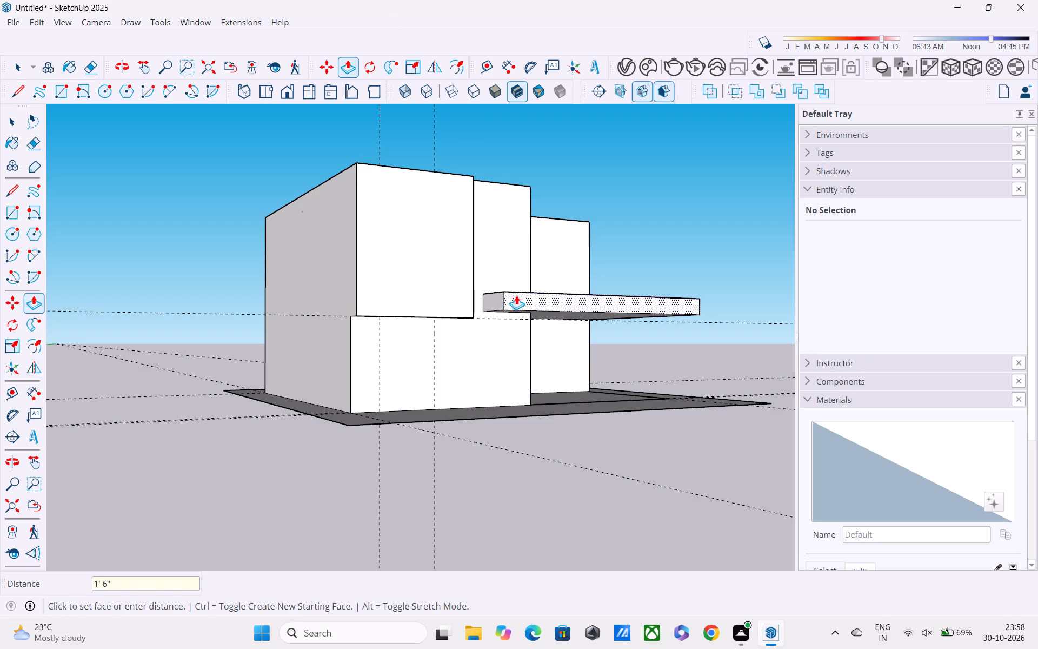
Draw a rectangle 6' by about 9' 3" on the lower front wall between the two vertical guides, from the horizontal guide down to the base.
scroll(516, 295, "up", 1)
middle_click_drag(510, 295, 374, 226)
scroll(335, 267, "up", 3)
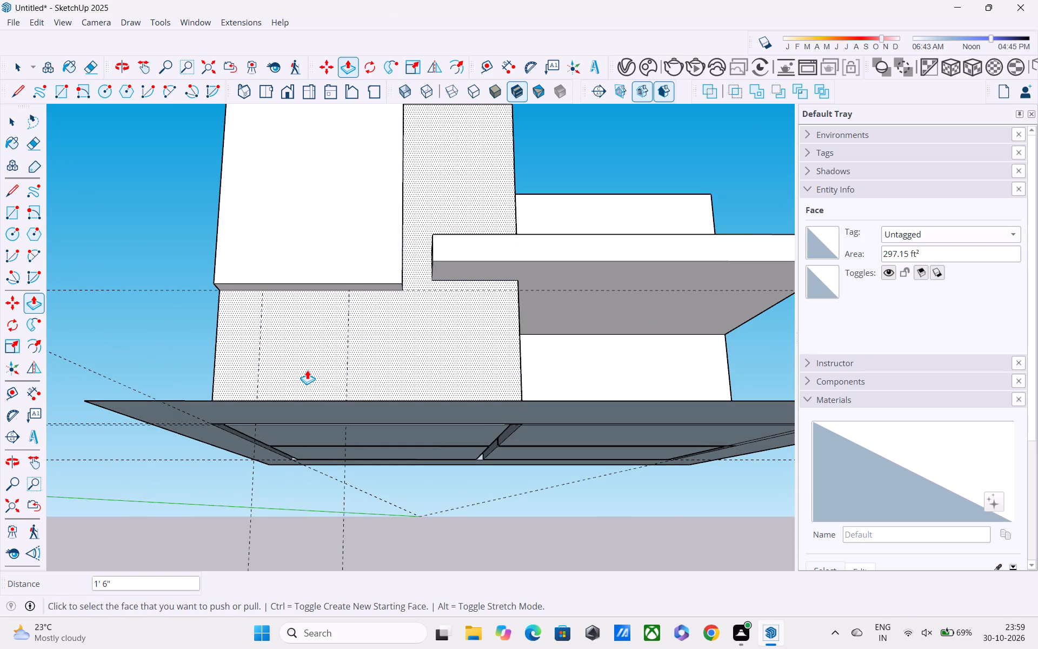
scroll(304, 357, "up", 1)
middle_click_drag(304, 357, 322, 388)
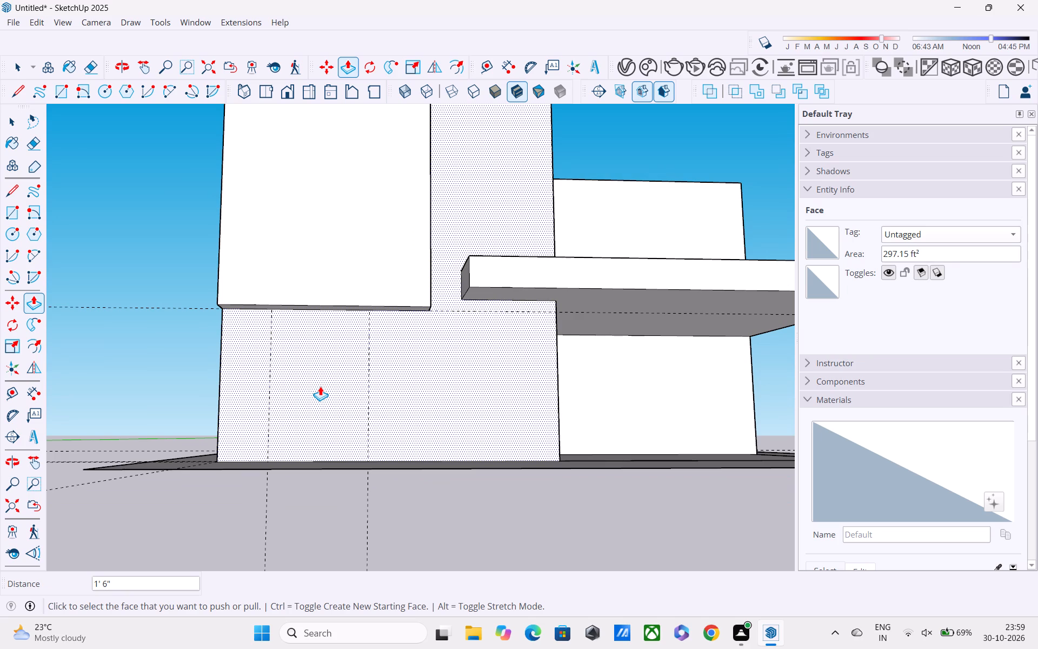
left_click(254, 348)
key("Escape")
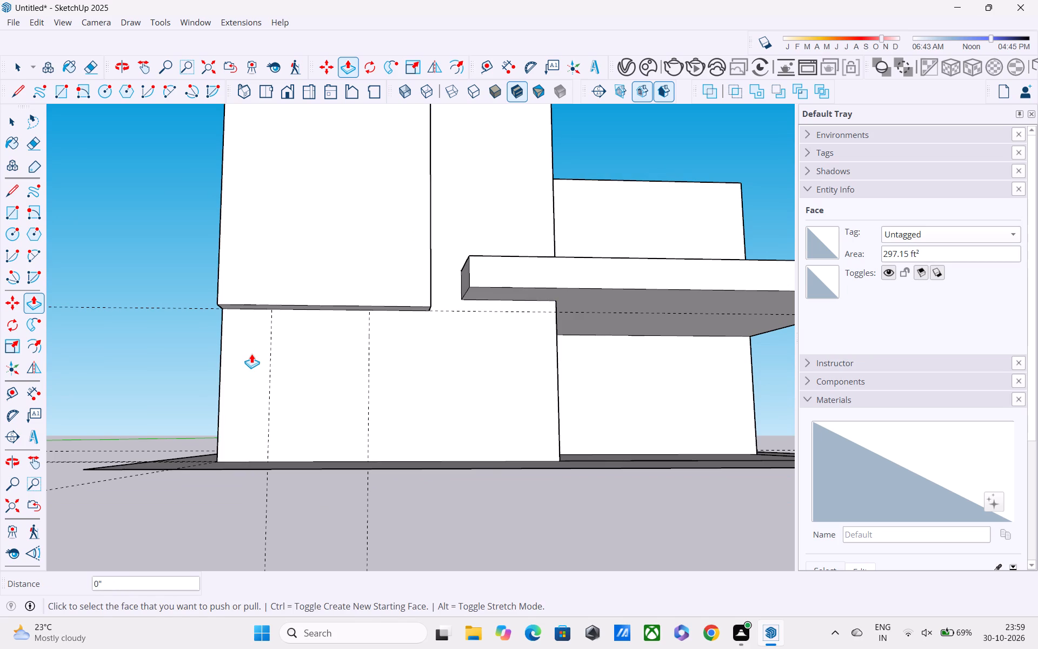
key("r")
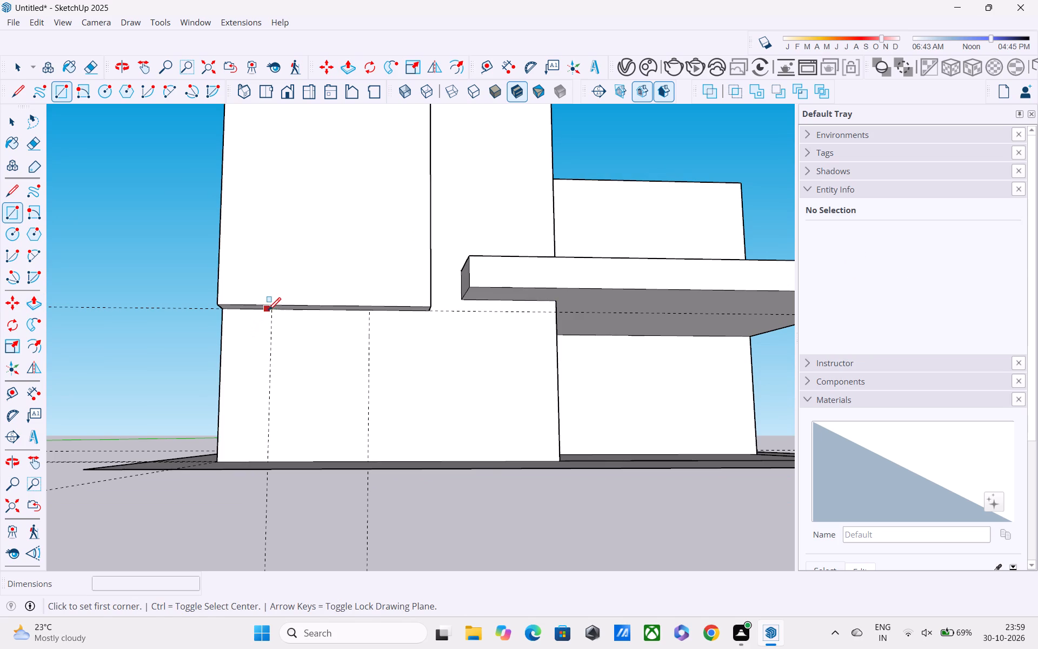
left_click(269, 312)
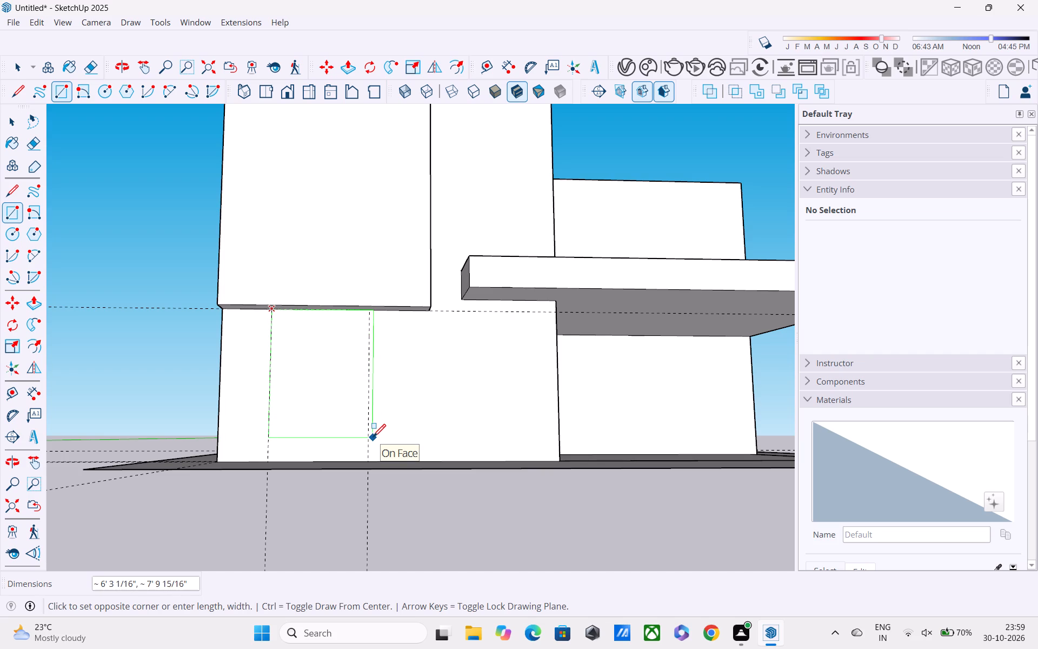
scroll(373, 438, "up", 2)
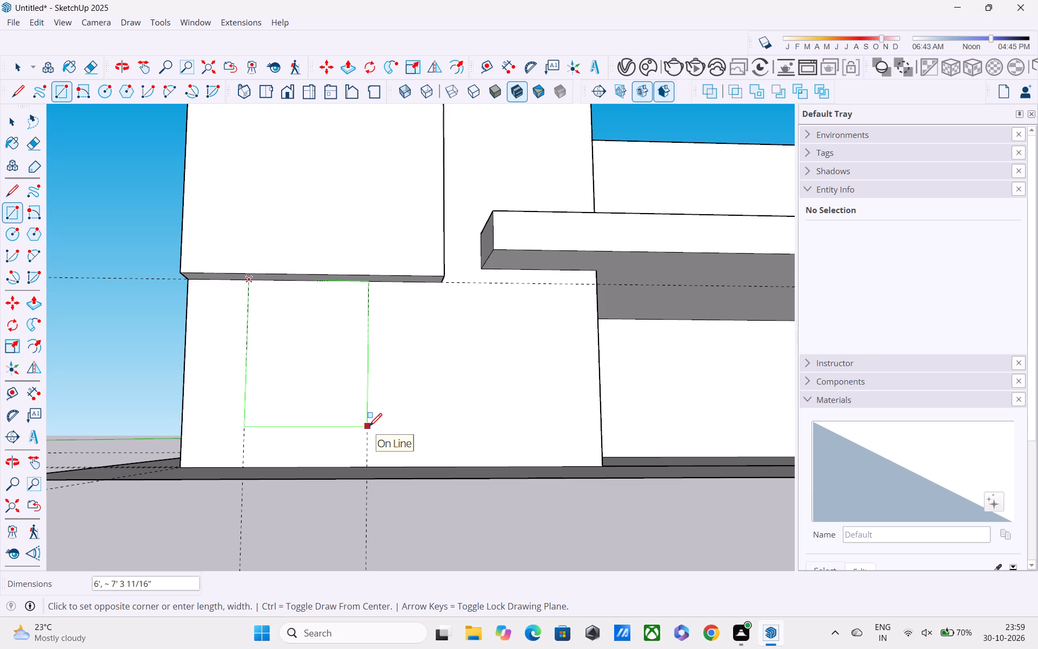
scroll(369, 427, "up", 1)
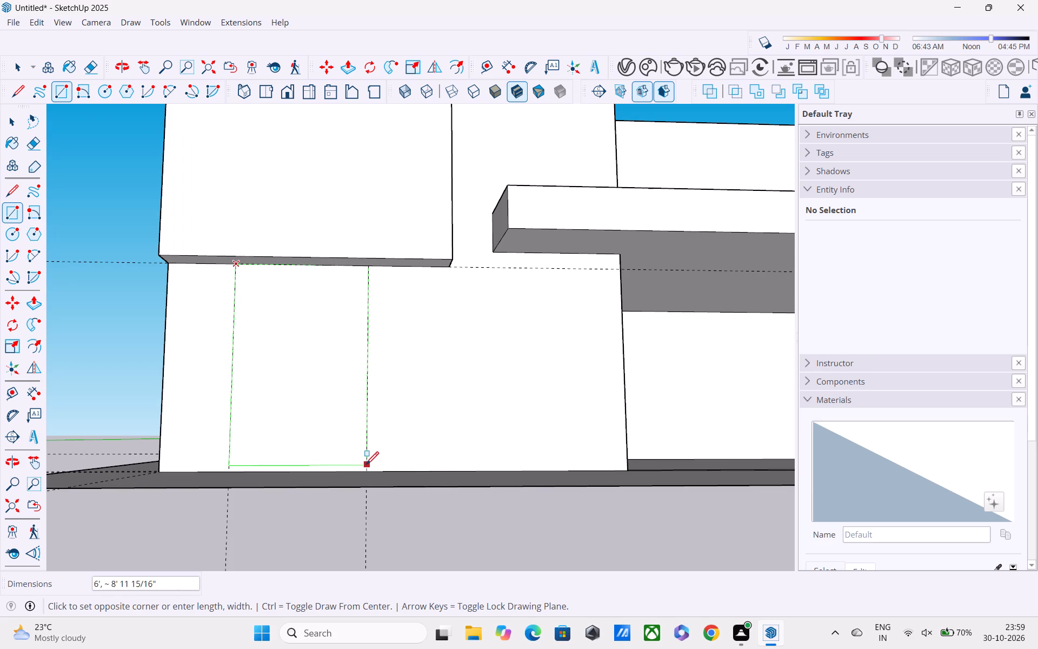
left_click(366, 469)
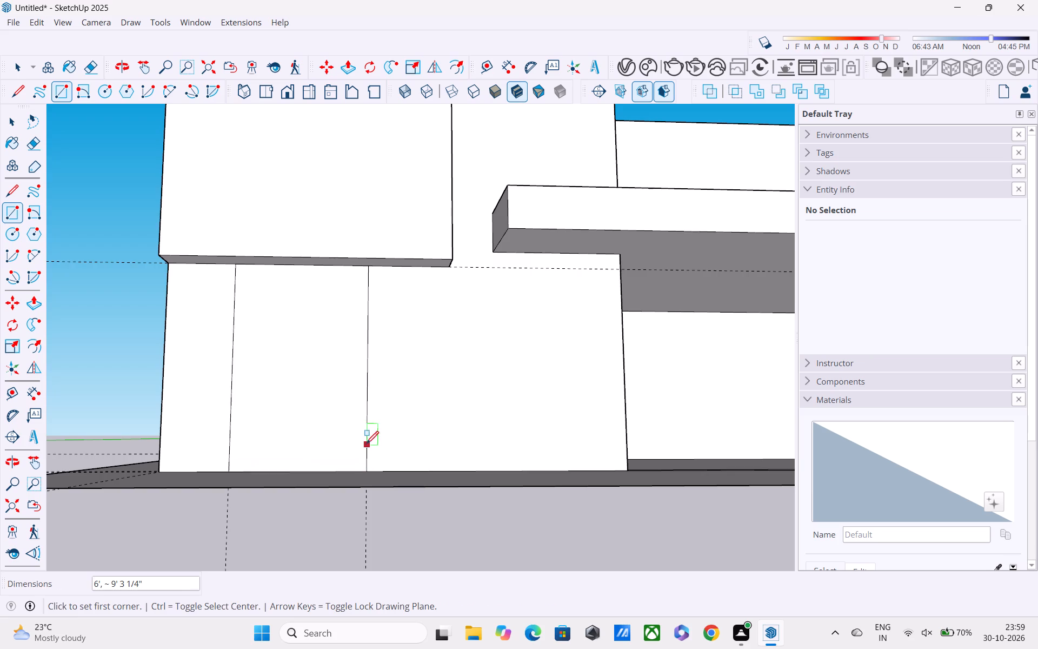
Push/Pull the narrow strip between the front wall's outer edge and the 6' rectangle outward by 9".
middle_click_drag(366, 445, 381, 469)
scroll(381, 374, "down", 5)
middle_click_drag(382, 314, 402, 350)
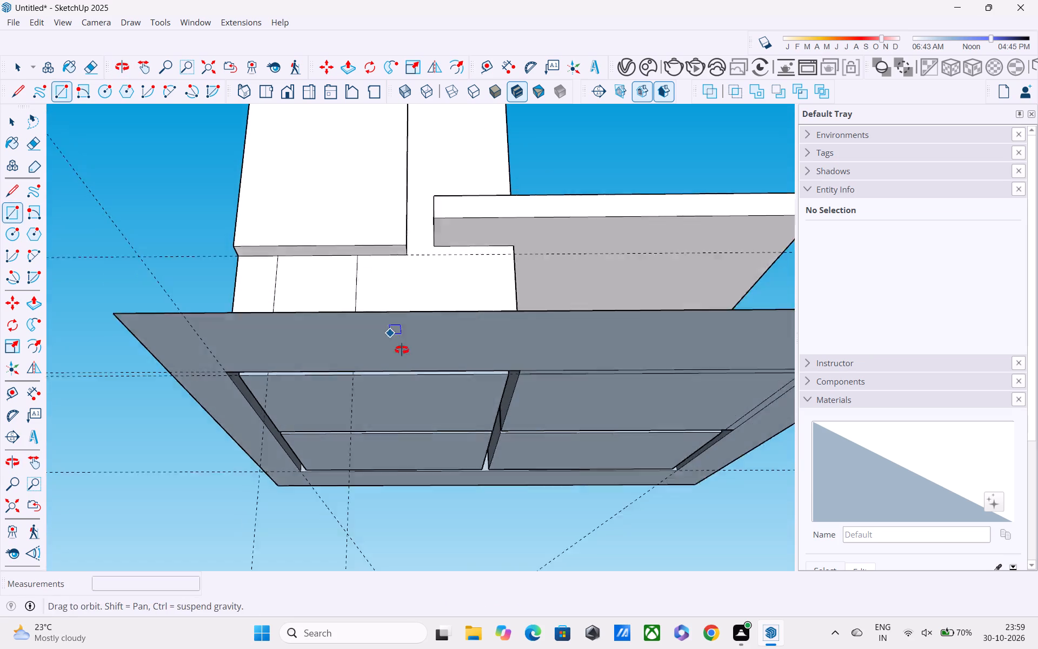
middle_click_drag(402, 350, 423, 406)
key("p")
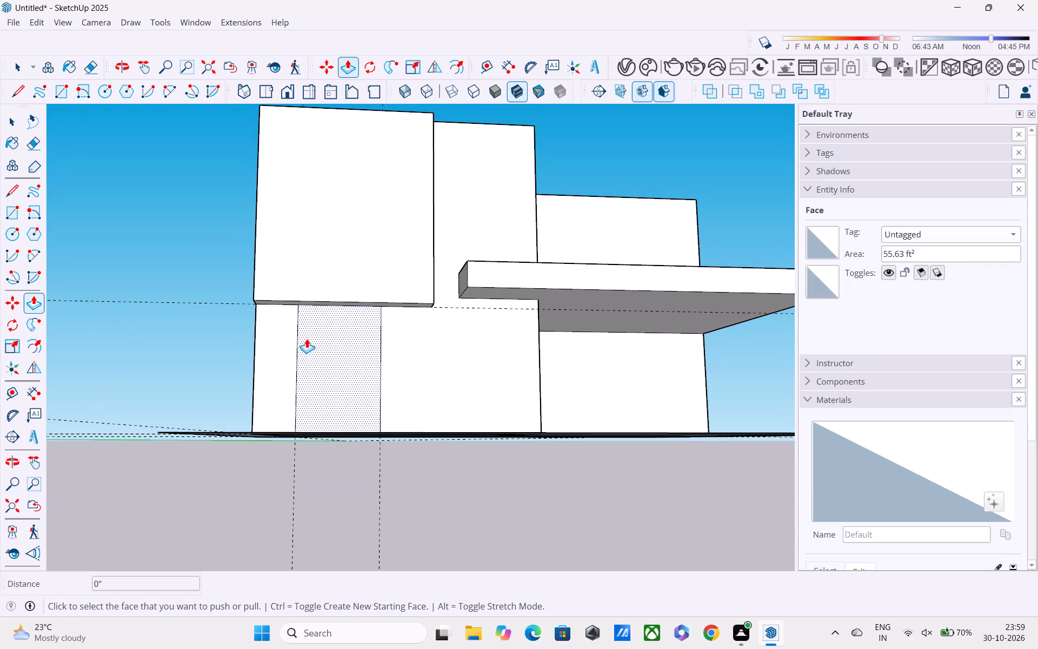
left_click(287, 335)
middle_click_drag(290, 336, 394, 364)
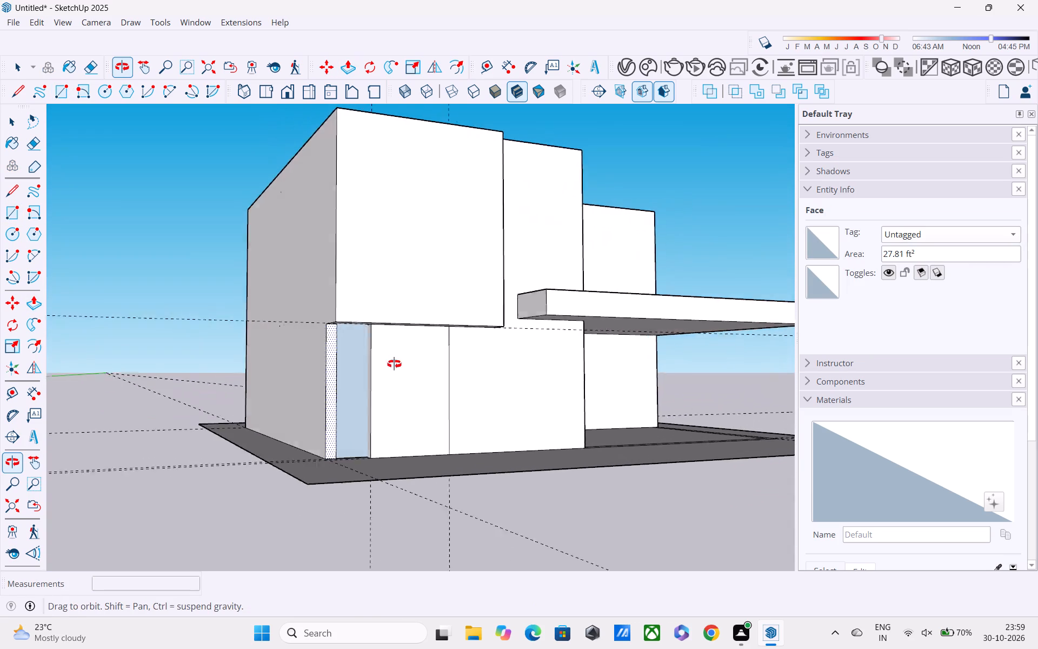
middle_click_drag(394, 364, 547, 373)
scroll(527, 366, "up", 6)
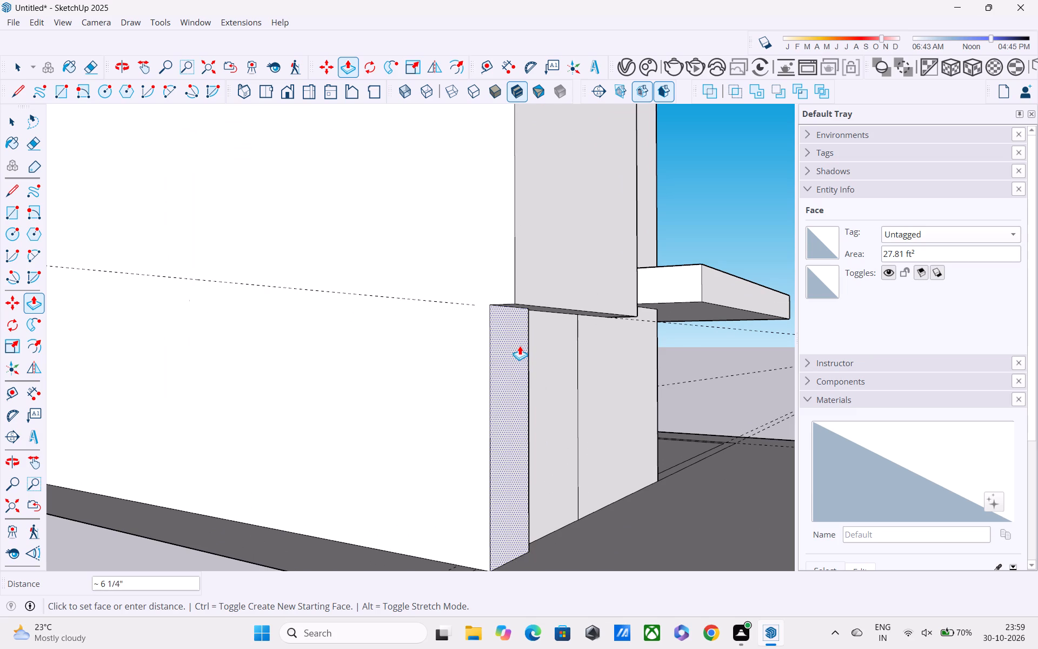
key("Escape")
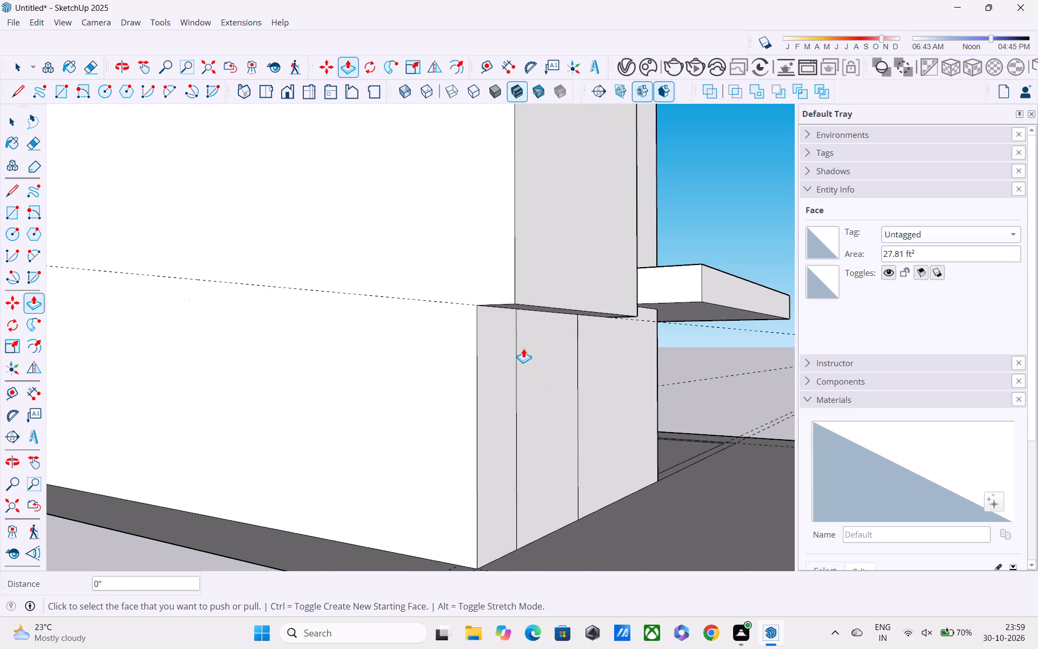
left_click(503, 373)
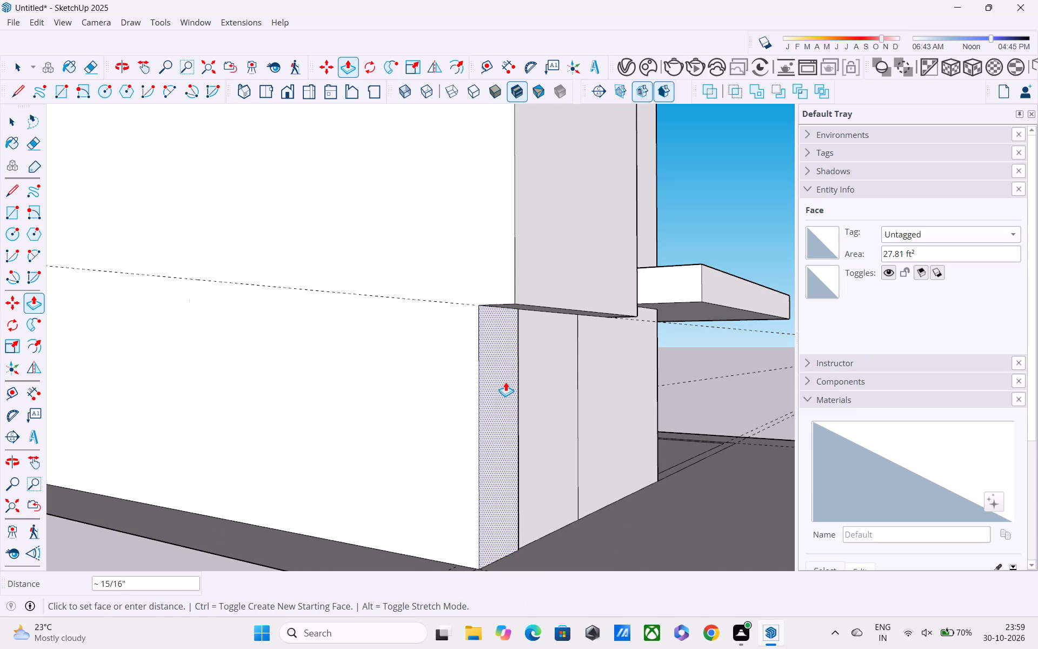
type("9\"")
key("Return")
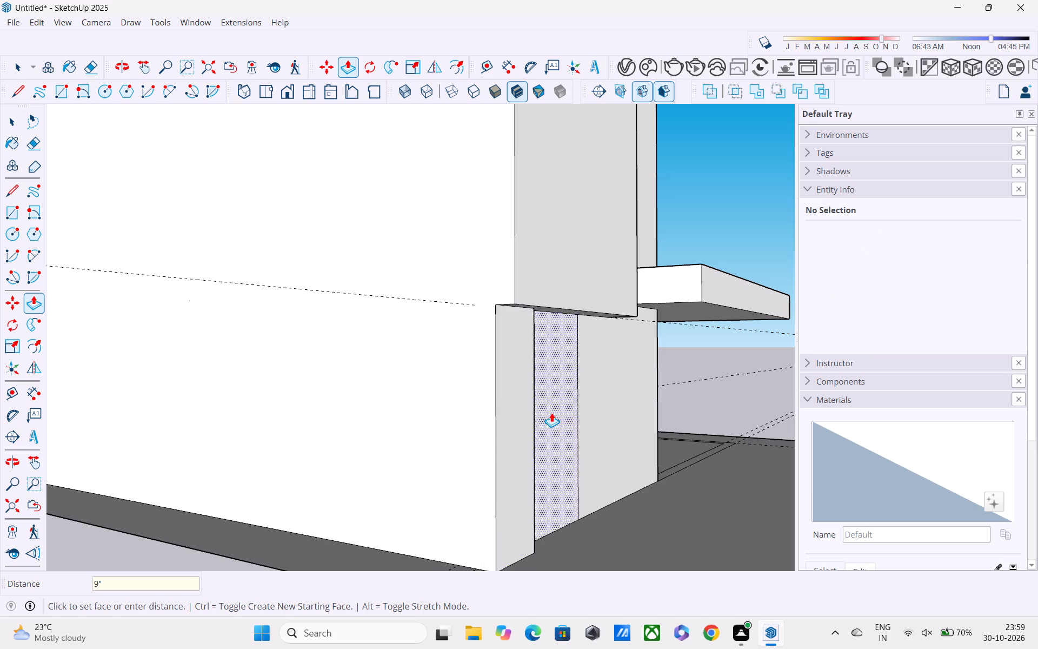
Place a vertical guide on the lower front wall 2' beyond the inner edge of the 6' rectangle.
middle_click_drag(551, 413, 440, 369)
scroll(460, 381, "down", 2)
middle_click_drag(457, 396, 358, 398)
middle_click_drag(335, 392, 248, 473)
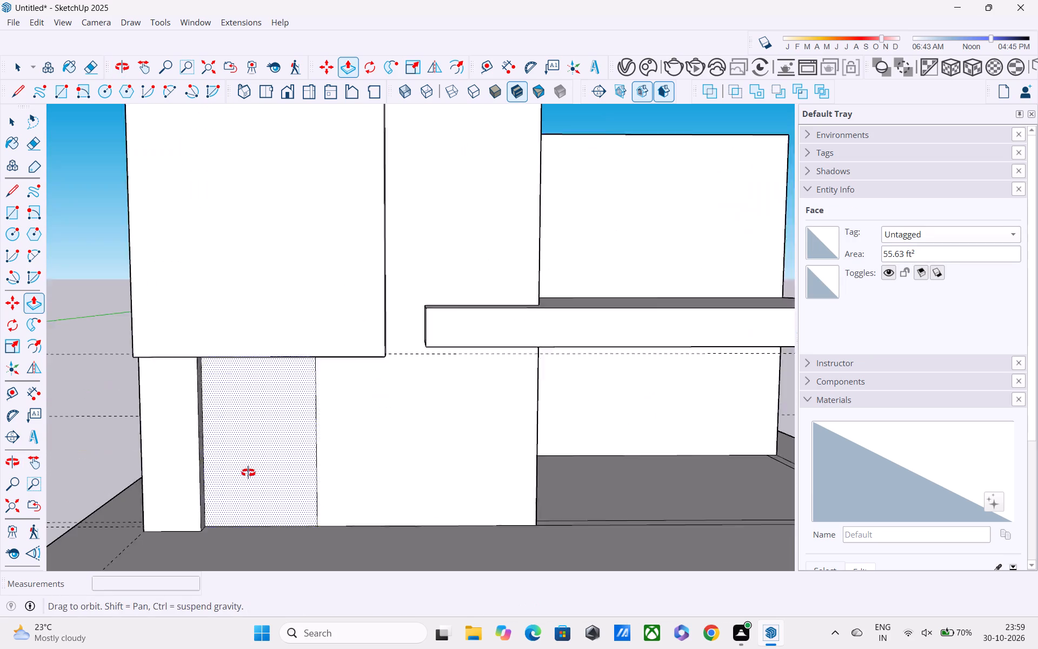
middle_click_drag(248, 473, 243, 477)
scroll(241, 471, "down", 1)
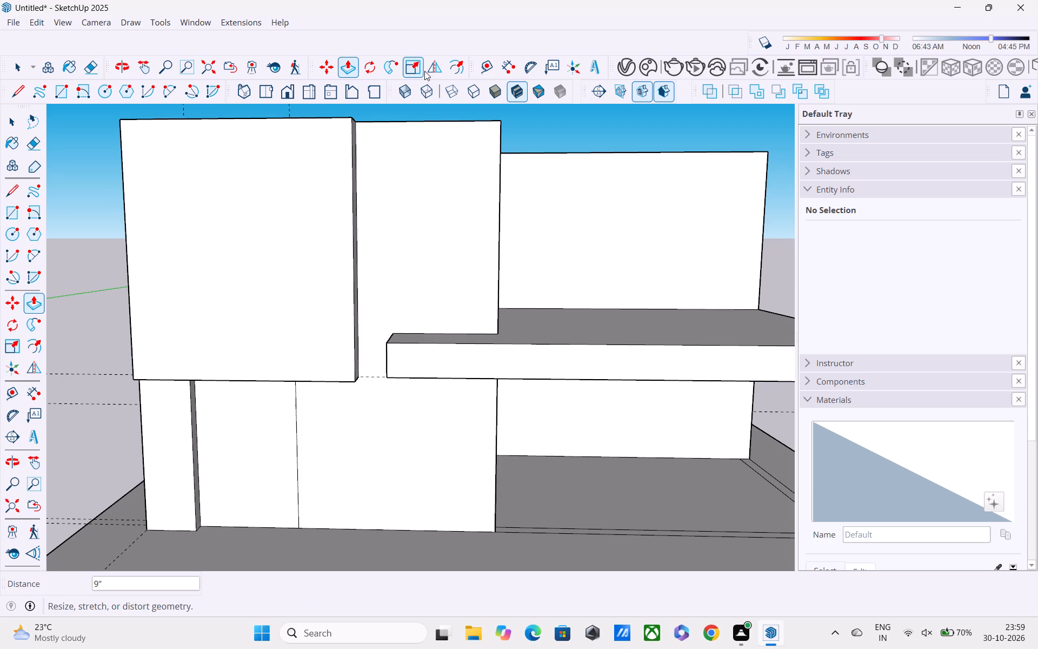
key("space")
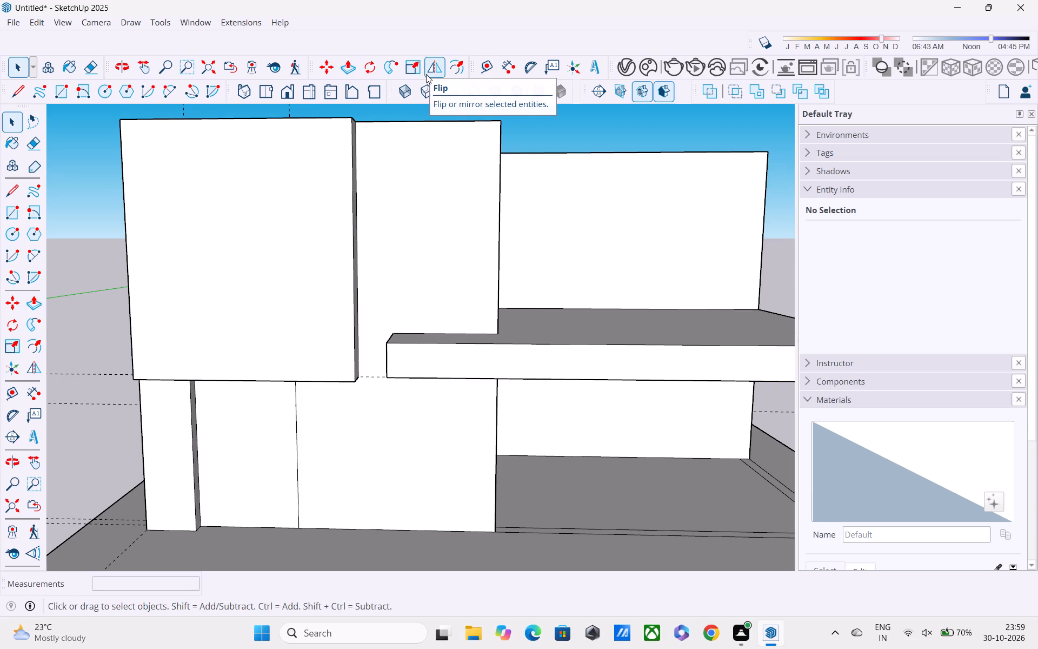
key("t")
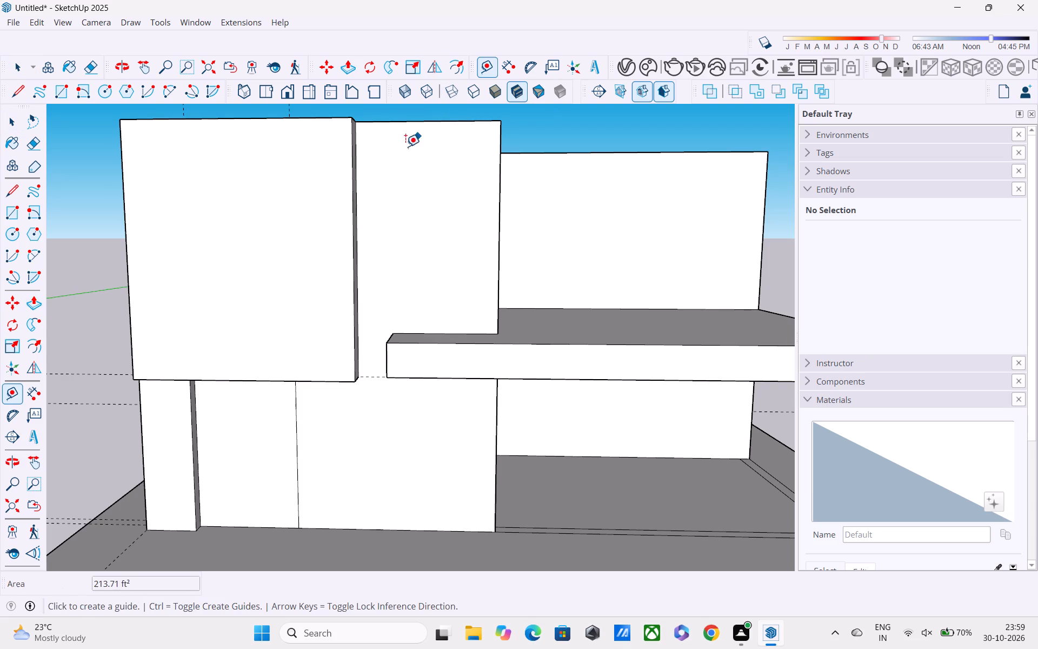
left_click(293, 429)
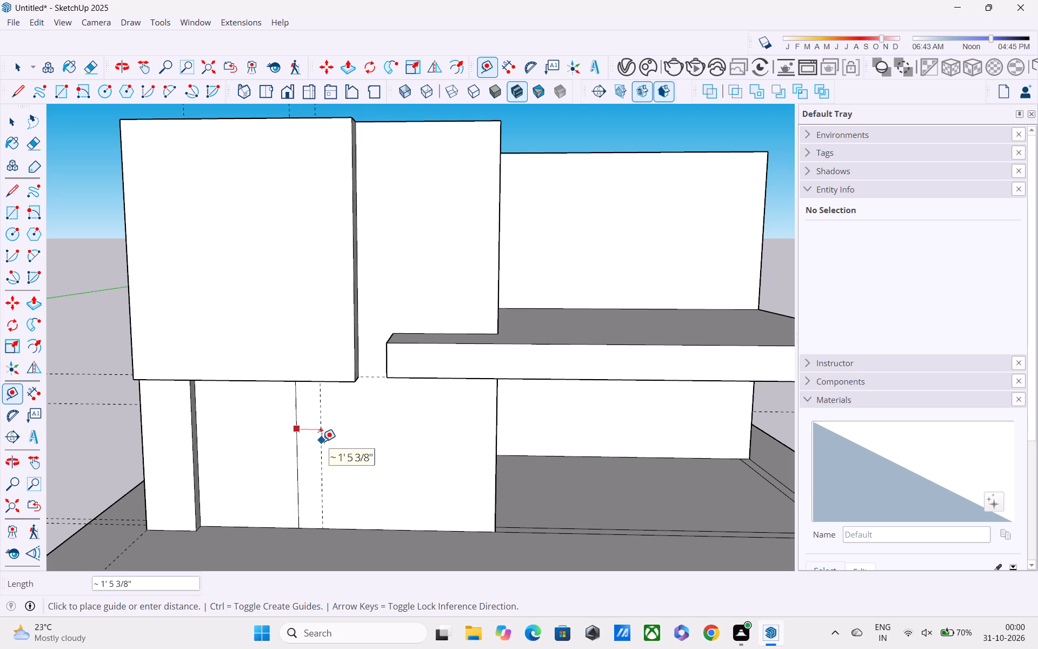
type("2'")
key("Return")
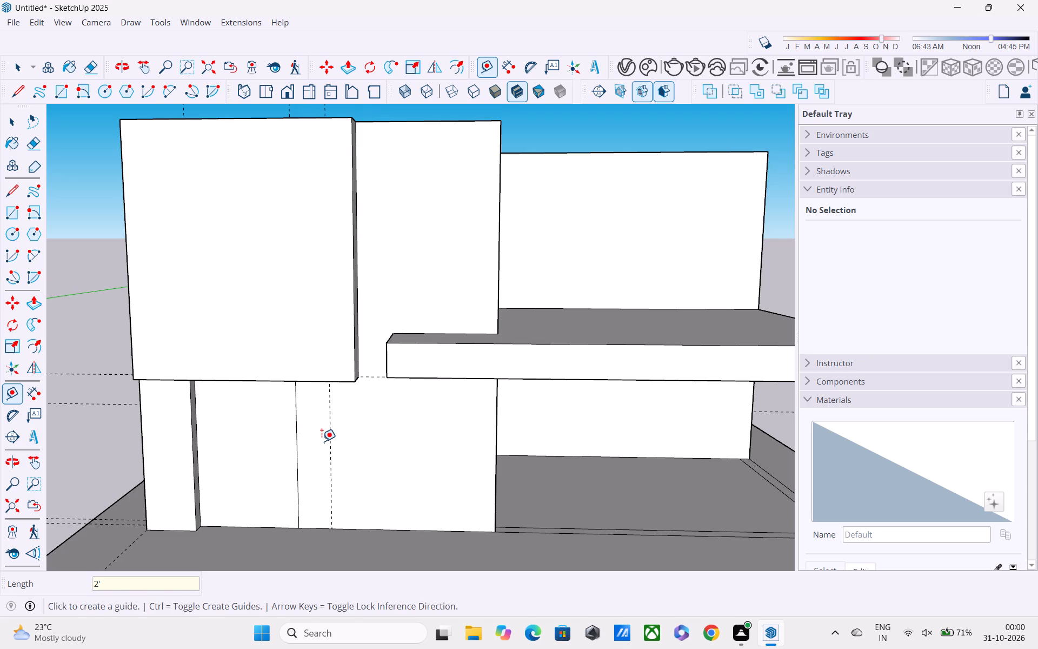
Draw a vertical line about 9' 3" long along the 2' guide, from the projecting block's underside to the wall base.
key("l")
scroll(324, 414, "up", 2)
middle_click_drag(322, 394, 338, 298)
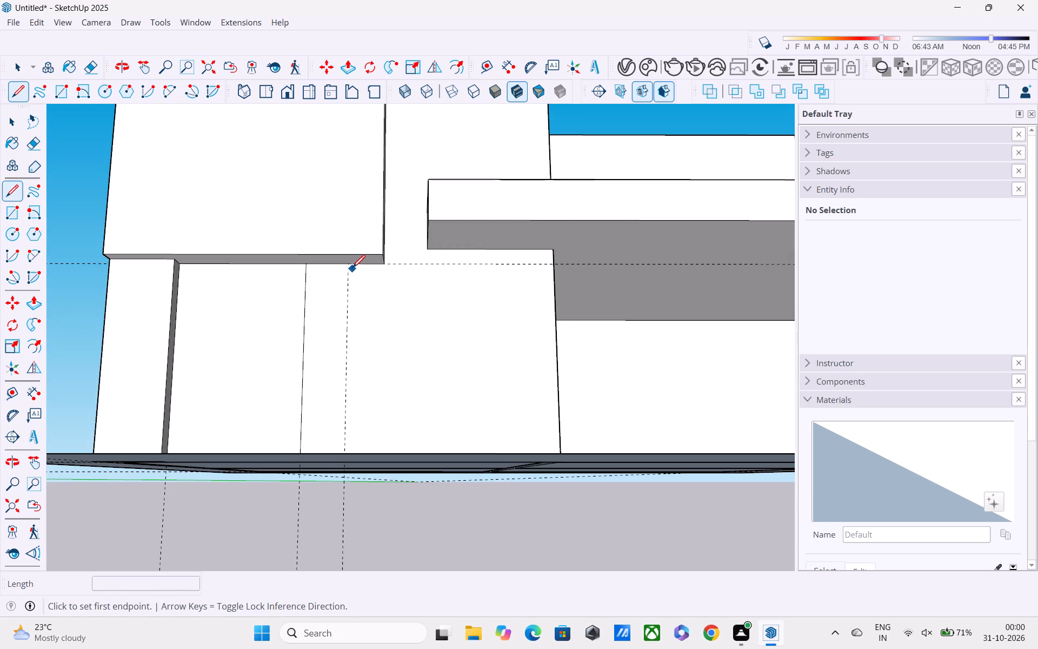
left_click(352, 266)
key("Escape")
left_click(351, 264)
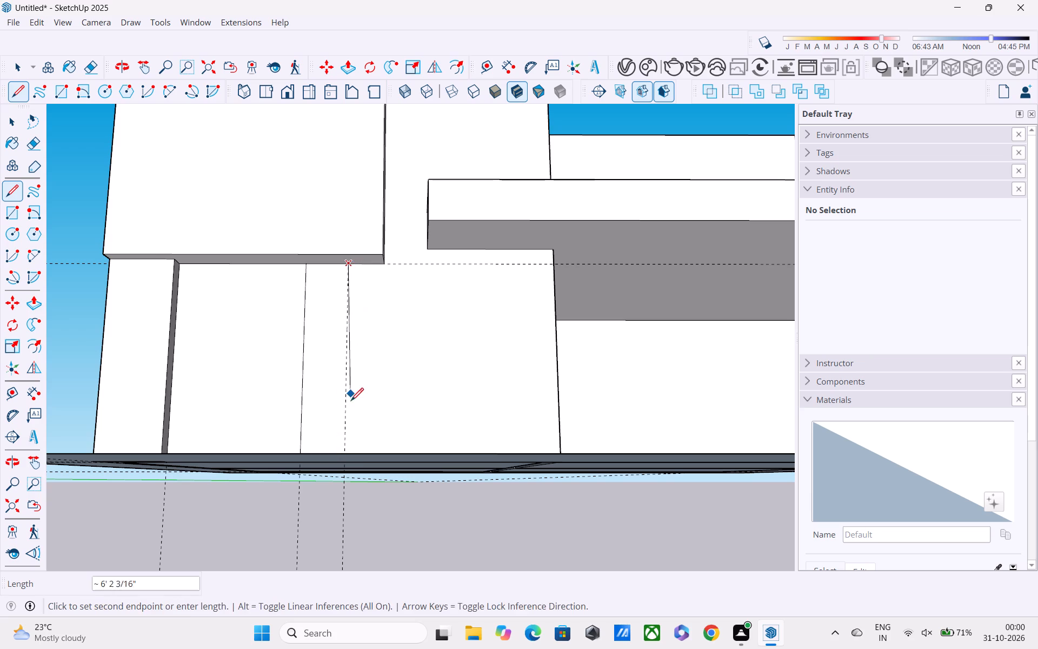
middle_click_drag(351, 416, 347, 485)
left_click(345, 527)
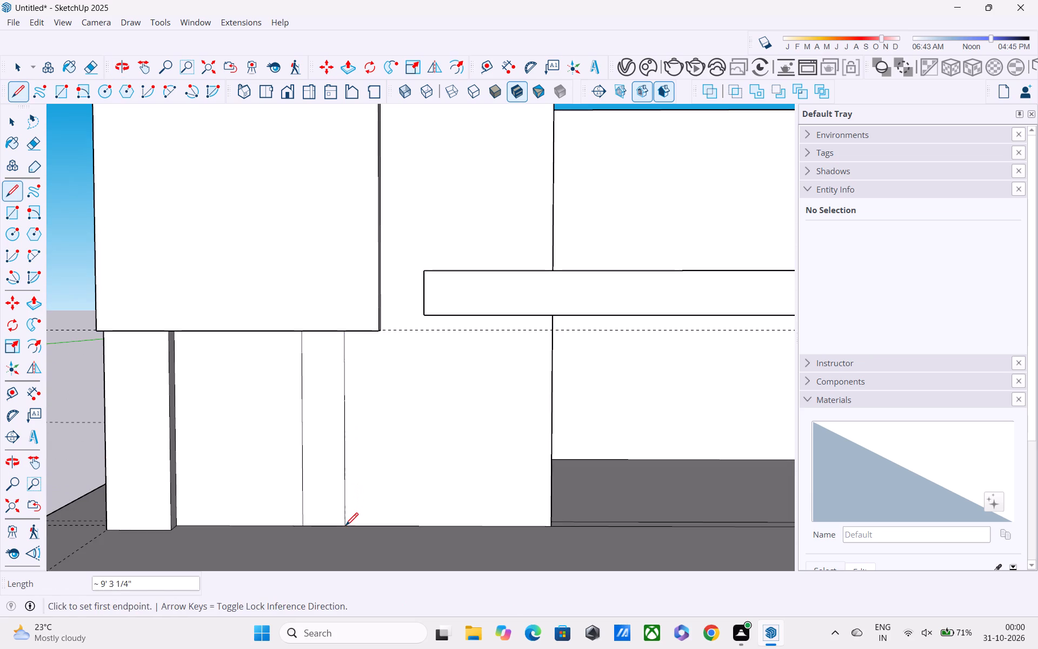
Push/Pull the 2' wide strip outward by 9", flush with the first projecting strip.
key("p")
left_click(324, 473)
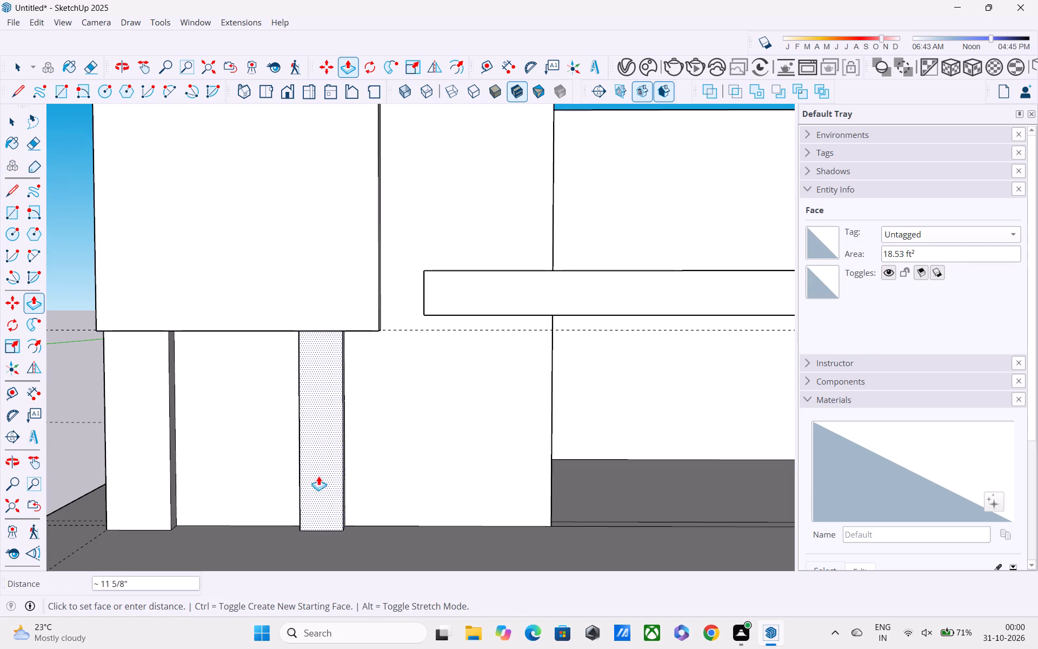
left_click(170, 431)
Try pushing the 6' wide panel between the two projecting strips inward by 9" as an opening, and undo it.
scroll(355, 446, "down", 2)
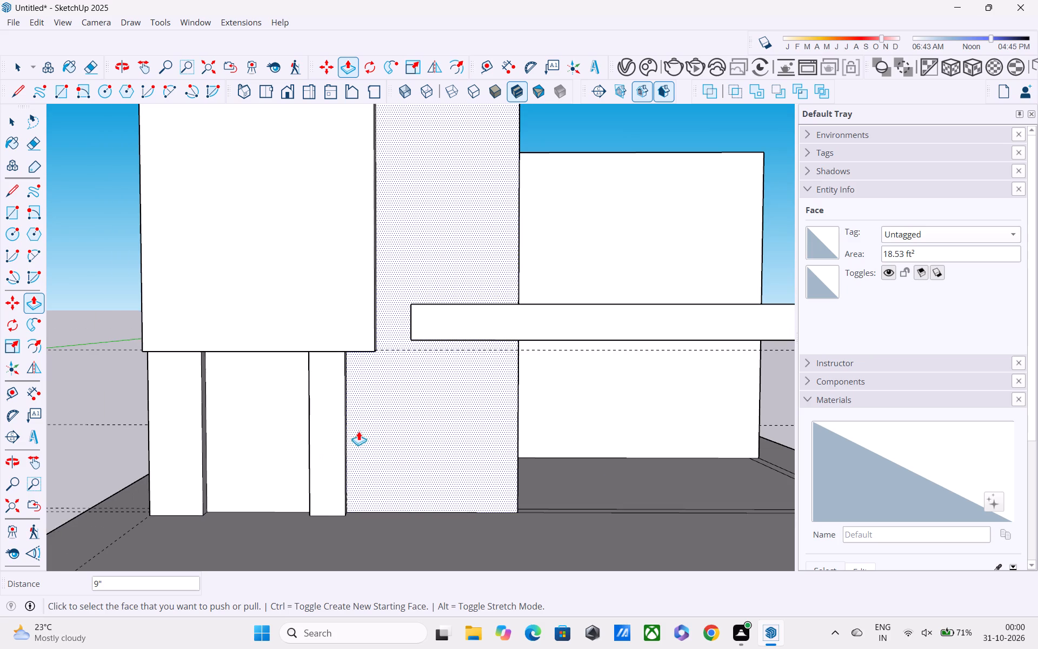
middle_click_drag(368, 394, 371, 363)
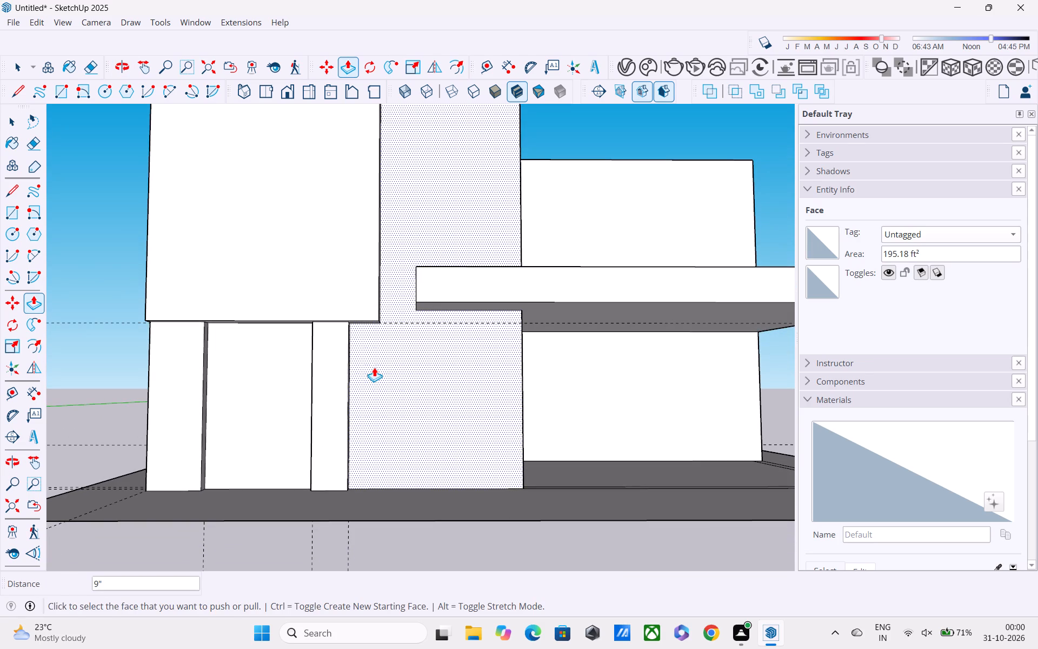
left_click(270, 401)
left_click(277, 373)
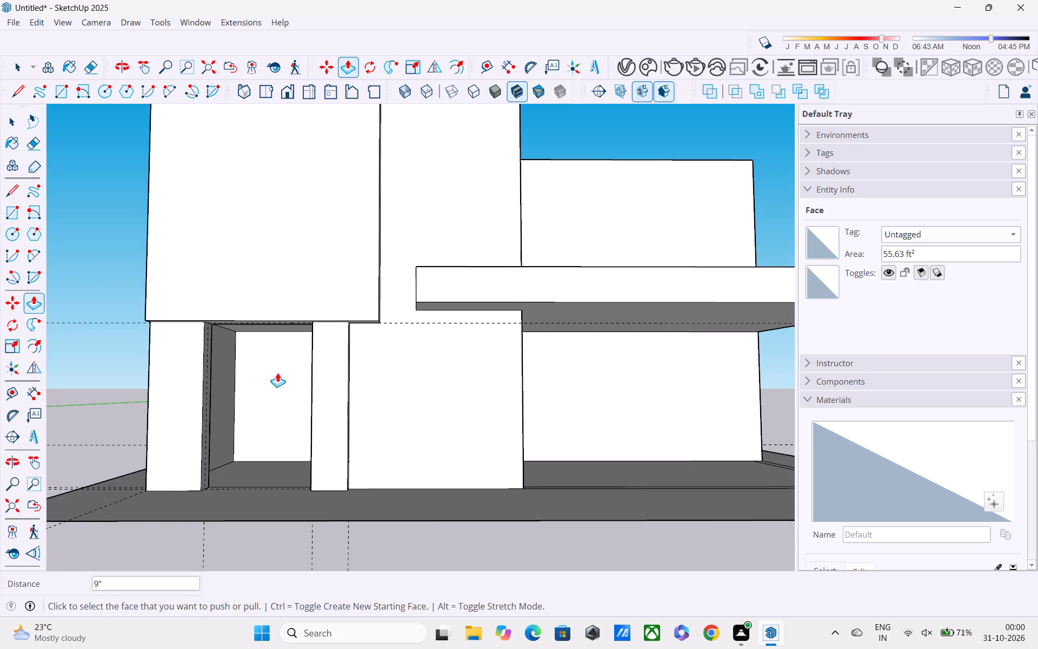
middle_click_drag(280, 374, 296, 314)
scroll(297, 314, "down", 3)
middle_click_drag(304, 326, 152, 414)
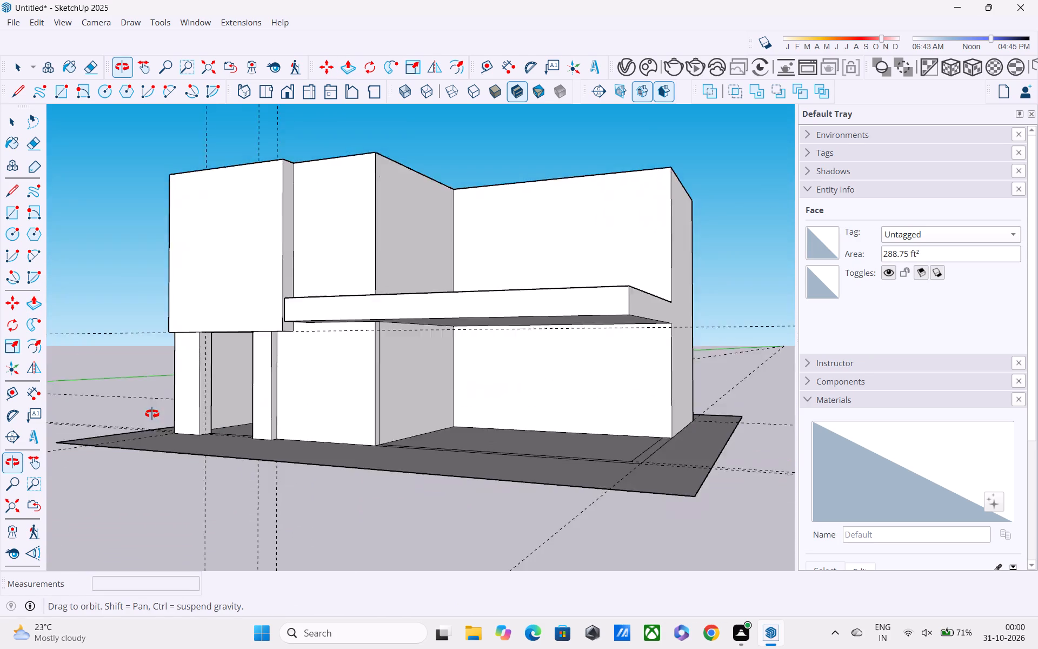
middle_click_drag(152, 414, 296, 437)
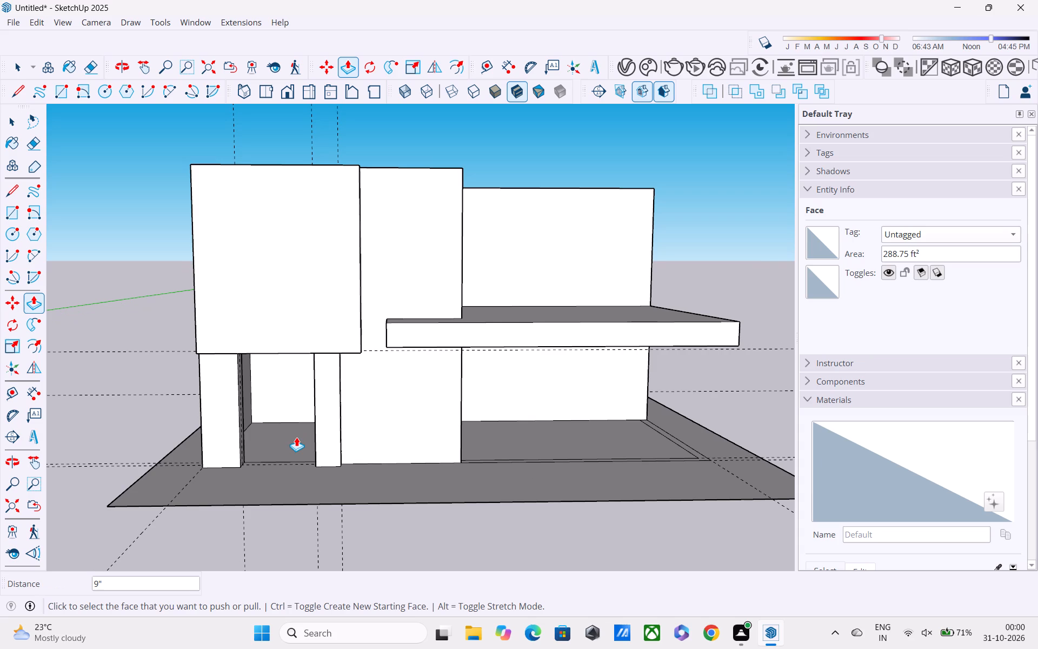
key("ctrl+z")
Push/Pull the 6' wide panel between the two projecting strips inward by 9" to cut the opening through the wall.
scroll(283, 416, "up", 1)
middle_click_drag(281, 411, 264, 374)
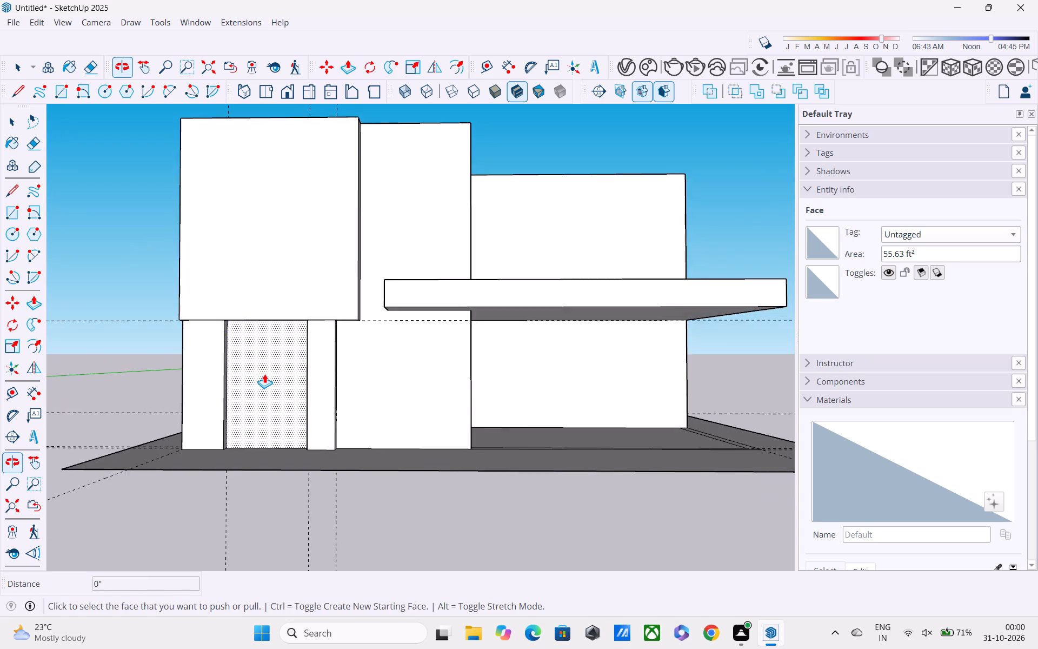
scroll(264, 374, "up", 2)
left_click(265, 395)
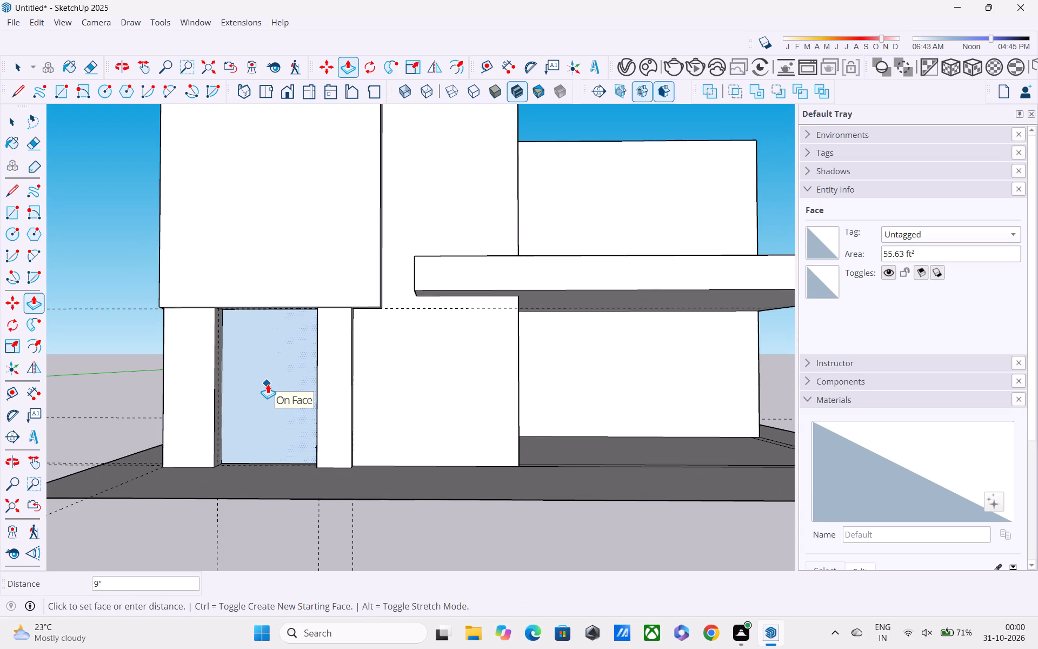
left_click(268, 383)
Draw a rectangle 6' by about 8' 10 9/16" across the opening between the two projecting strips, leaving a gap at the base.
scroll(288, 363, "up", 1)
middle_click_drag(288, 362, 245, 343)
scroll(240, 334, "up", 2)
key("r")
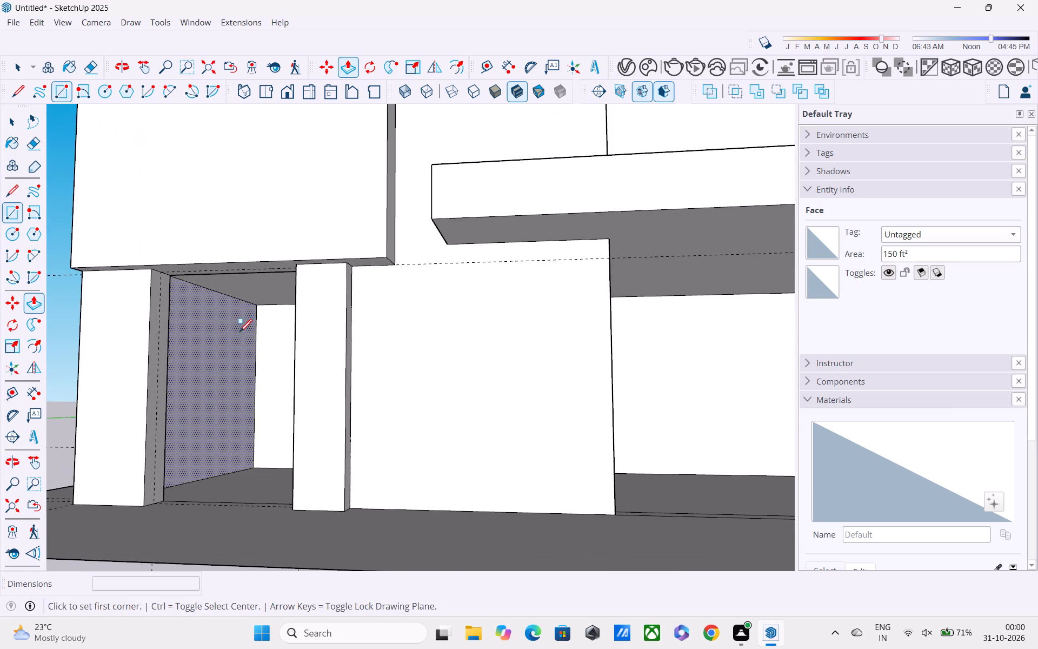
left_click(162, 275)
middle_click_drag(276, 415, 443, 452)
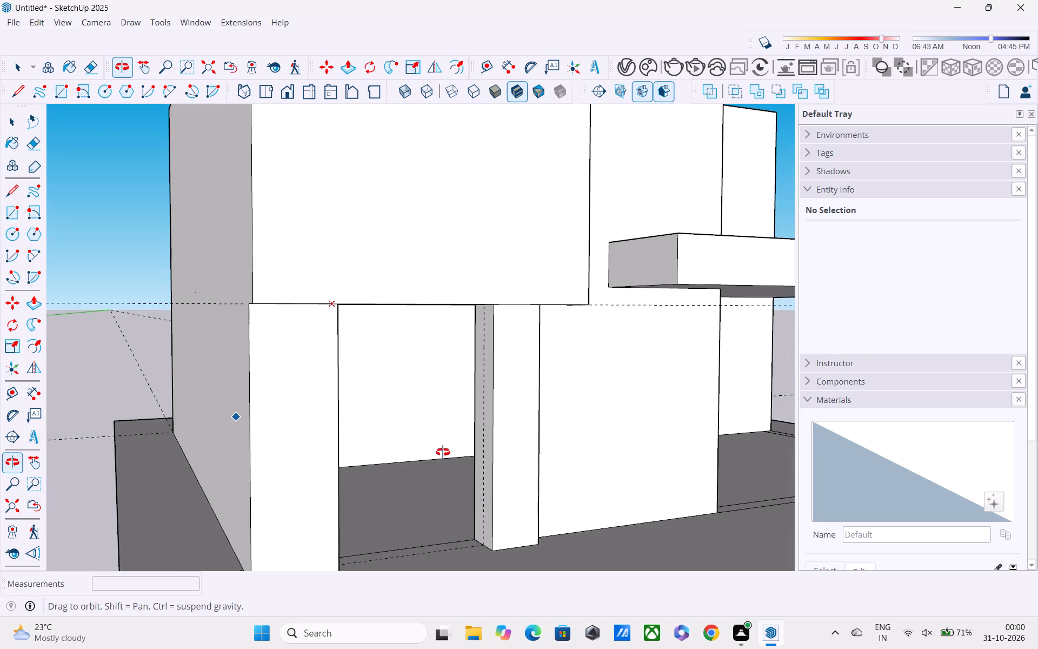
middle_click_drag(443, 452, 412, 369)
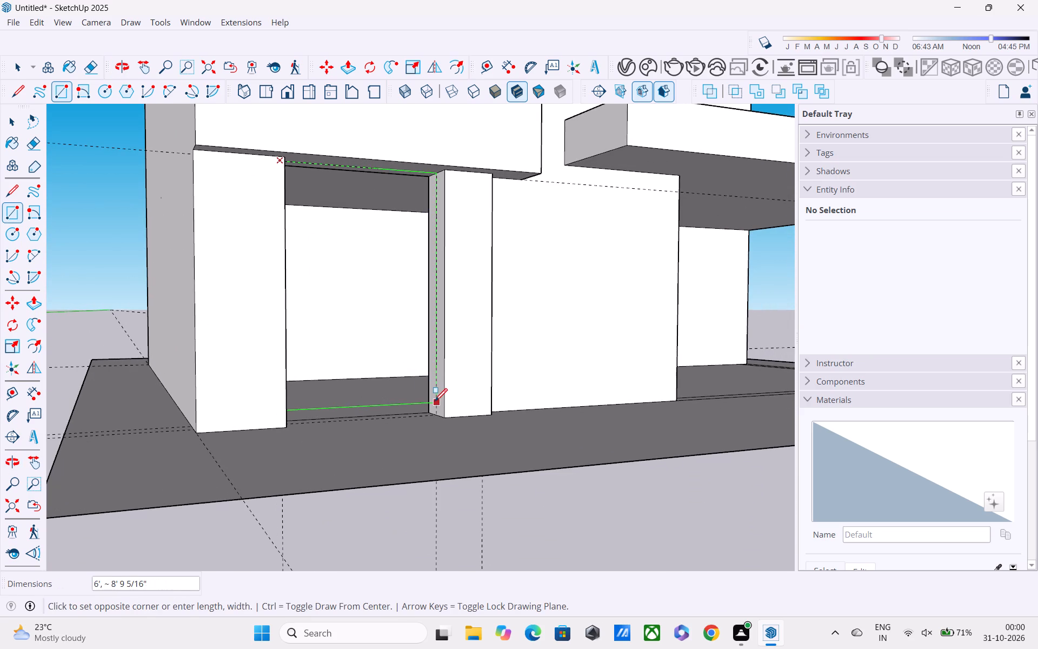
left_click(434, 405)
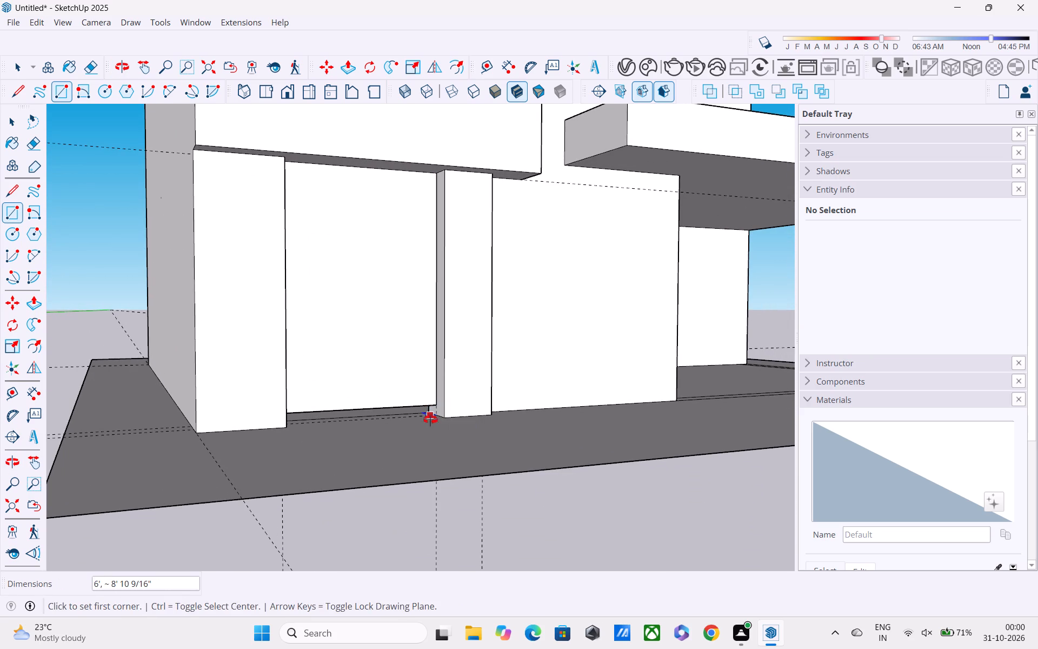
middle_click_drag(430, 420, 370, 383)
scroll(368, 380, "down", 3)
middle_click_drag(368, 380, 310, 447)
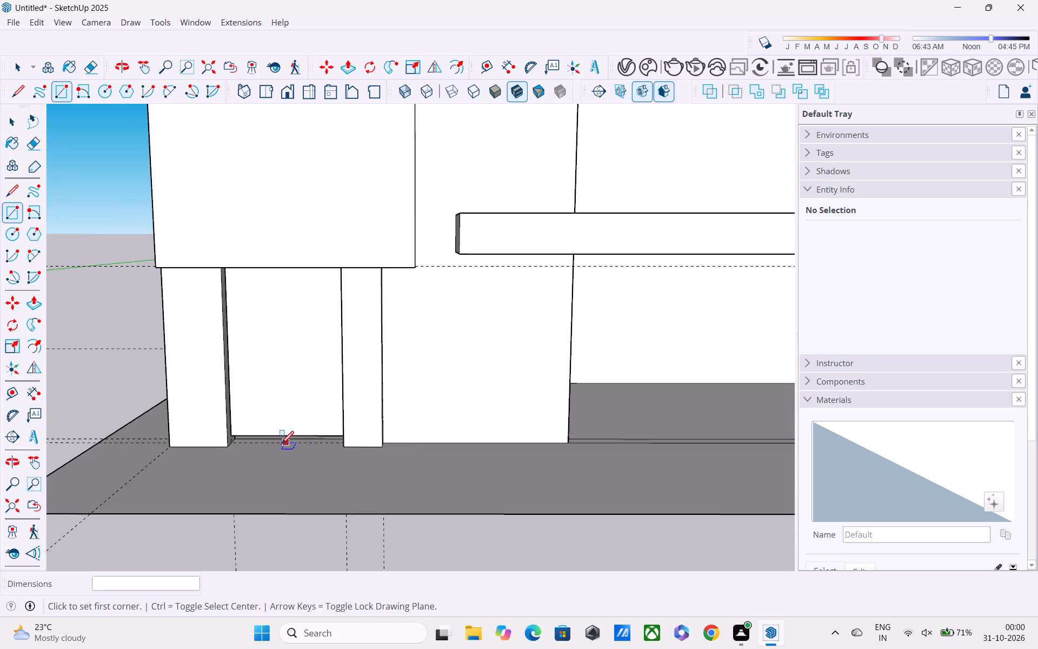
Draw a 1' 6" horizontal line across the first strip's inner side face, level with the new panel's bottom edge.
scroll(274, 447, "up", 4)
middle_click_drag(251, 439, 199, 412)
scroll(192, 420, "up", 3)
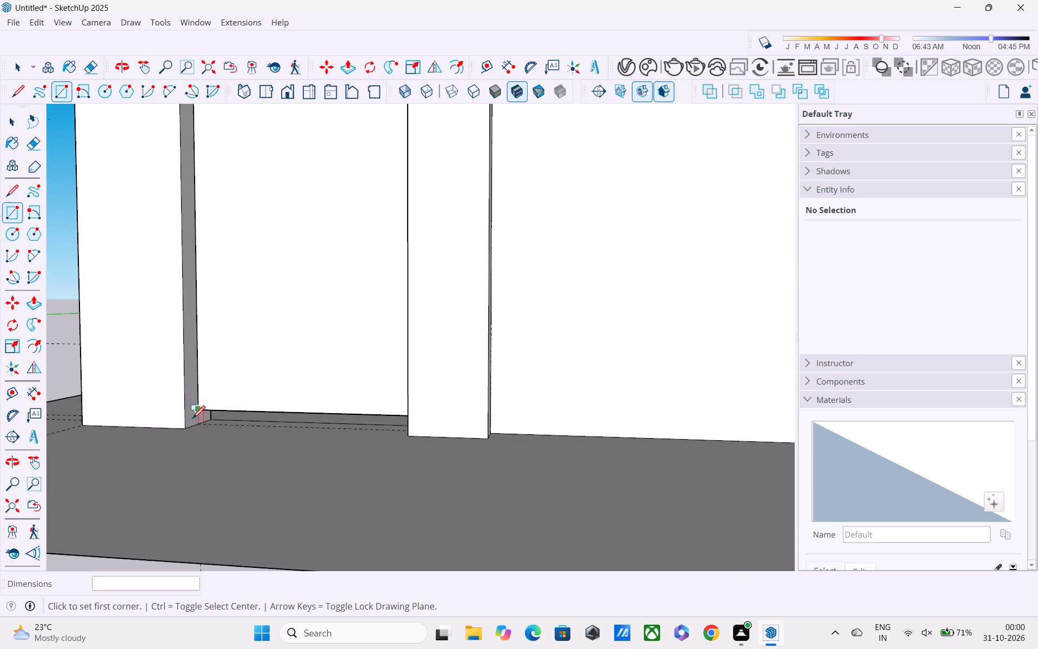
key("space")
type("L")
scroll(189, 421, "up", 3)
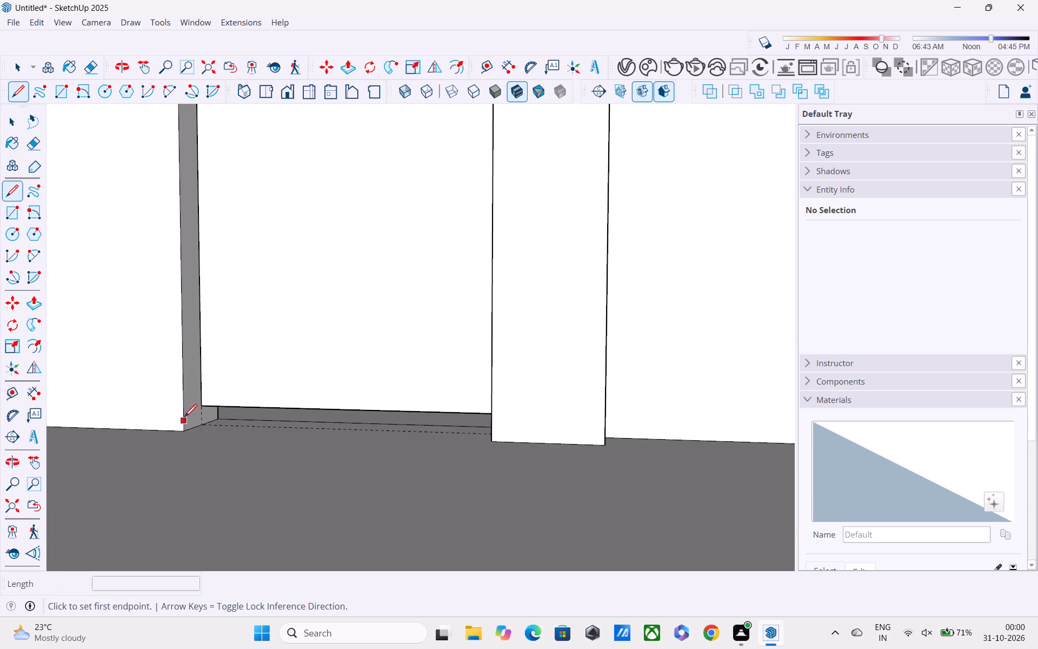
left_click(184, 414)
scroll(222, 406, "up", 1)
middle_click_drag(222, 406, 201, 360)
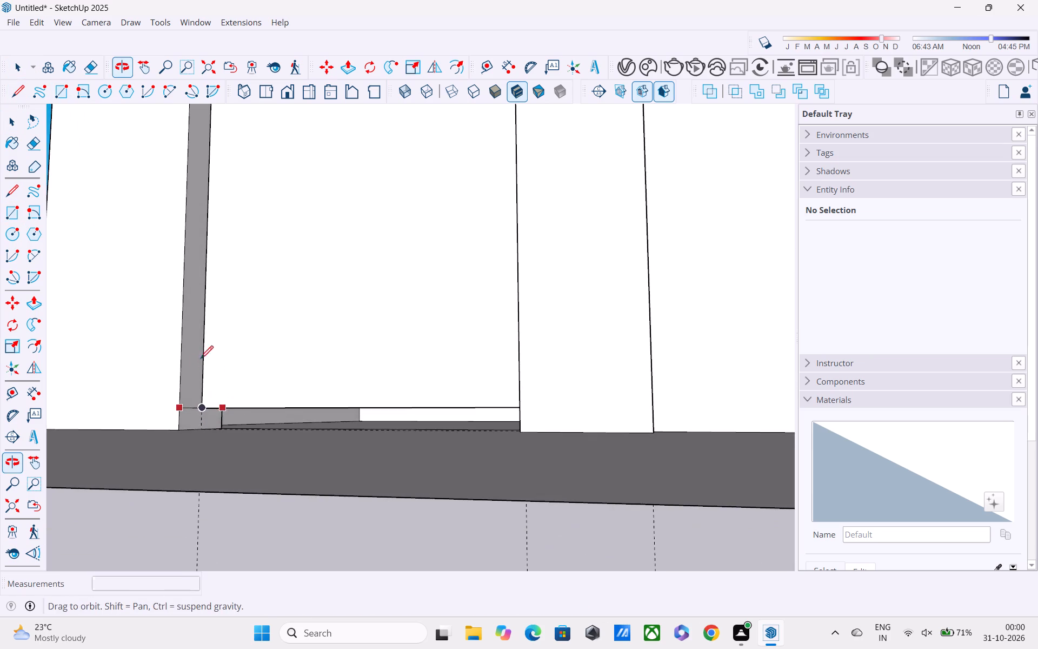
scroll(221, 403, "up", 3)
middle_click_drag(229, 416, 177, 408)
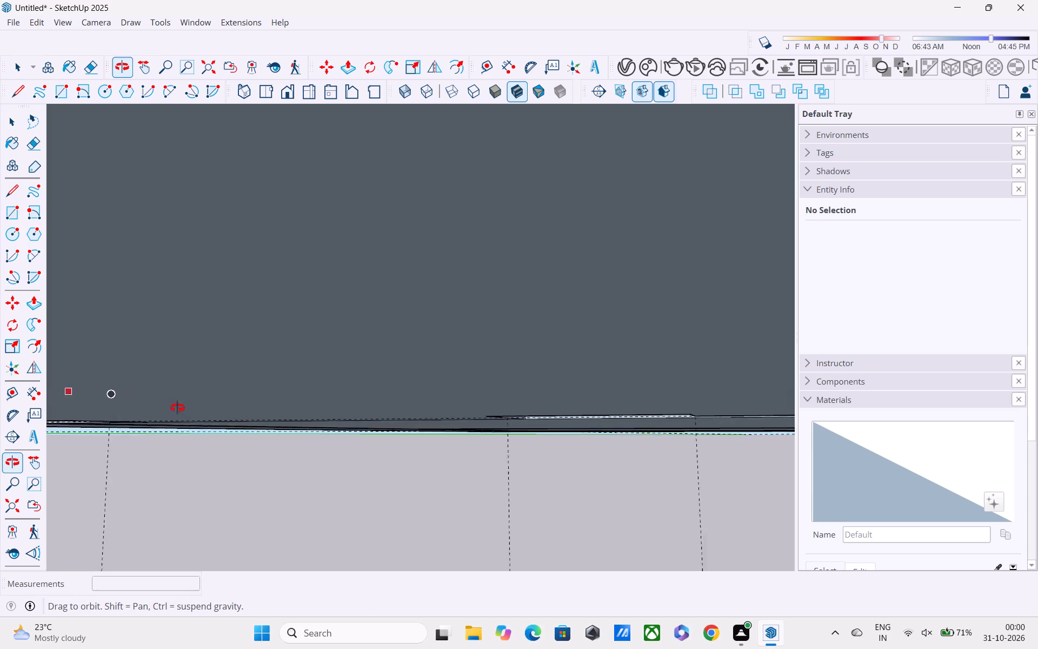
middle_click_drag(177, 408, 198, 444)
scroll(197, 456, "up", 7)
middle_click_drag(181, 454, 153, 410)
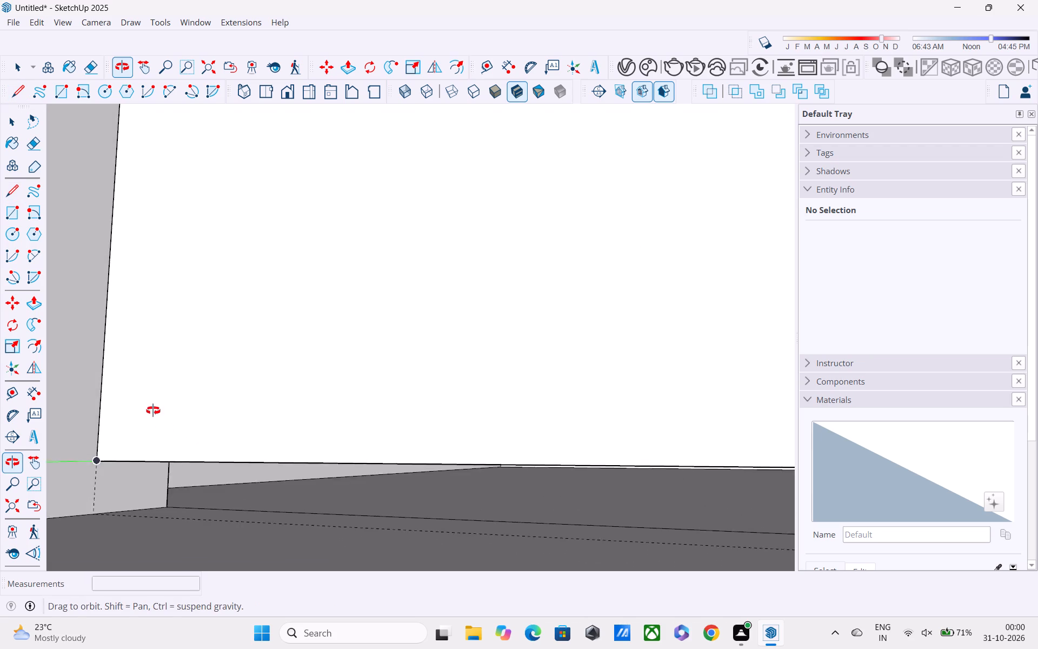
middle_click_drag(153, 410, 155, 422)
scroll(163, 452, "up", 3)
middle_click_drag(163, 469, 137, 439)
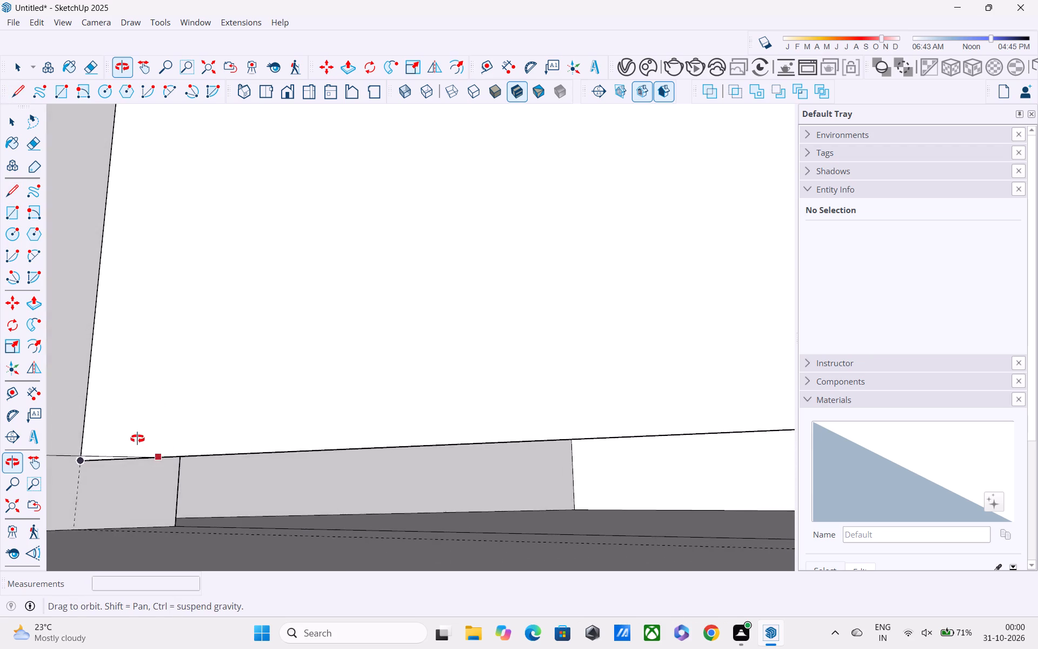
middle_click_drag(137, 439, 118, 457)
scroll(186, 462, "up", 1)
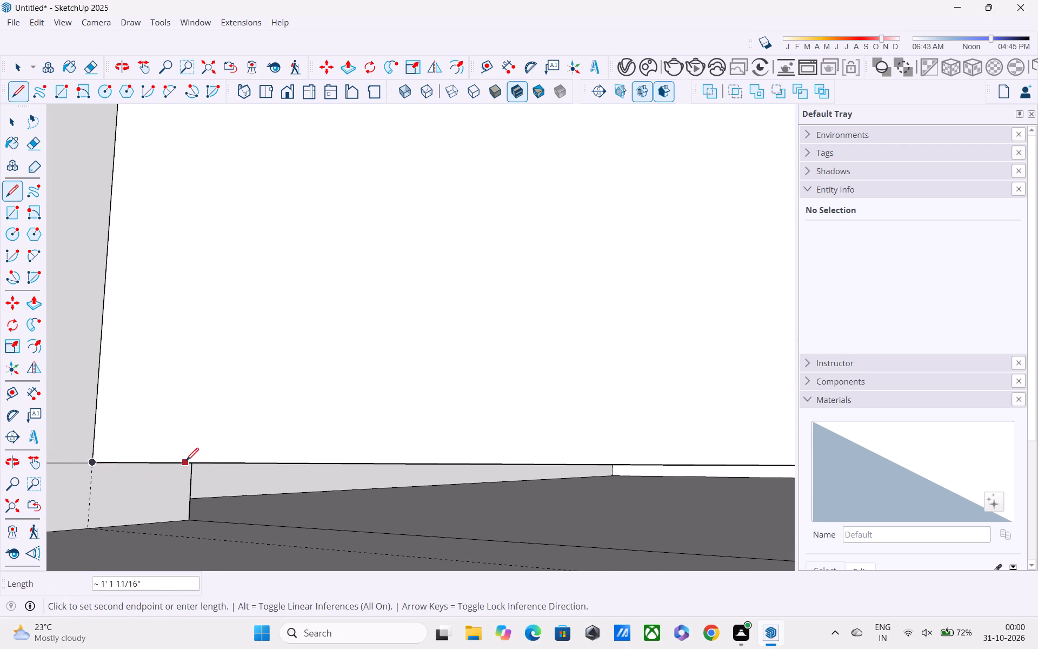
middle_click_drag(186, 461, 41, 444)
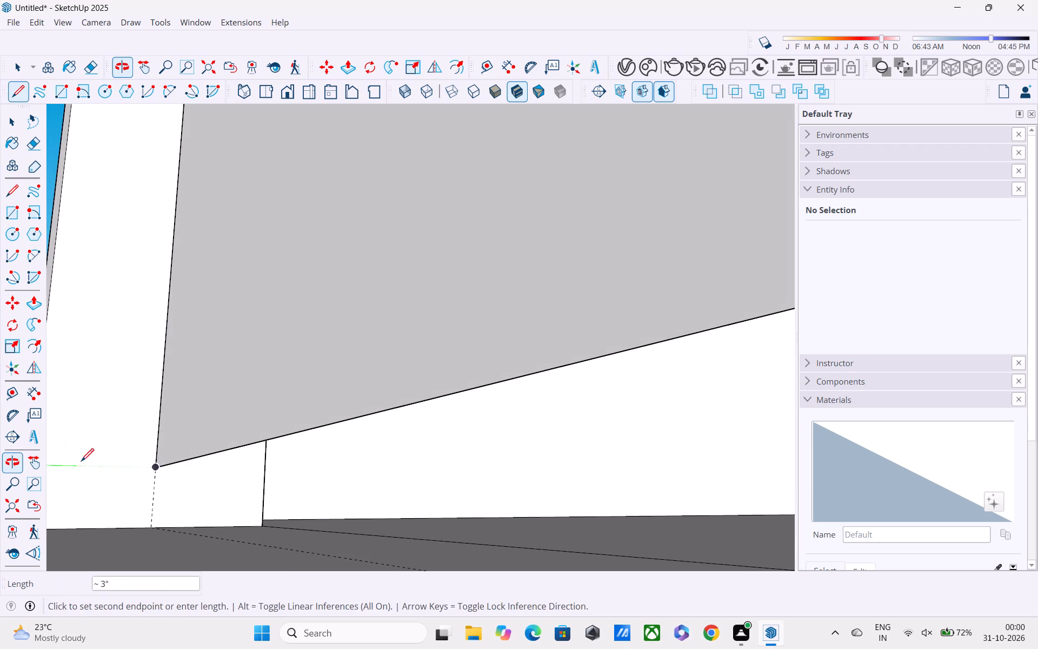
left_click(265, 468)
Push/Pull the small face at the base of the first strip's inner side by 6' to the second strip, forming a sill.
key("p")
left_click(234, 491)
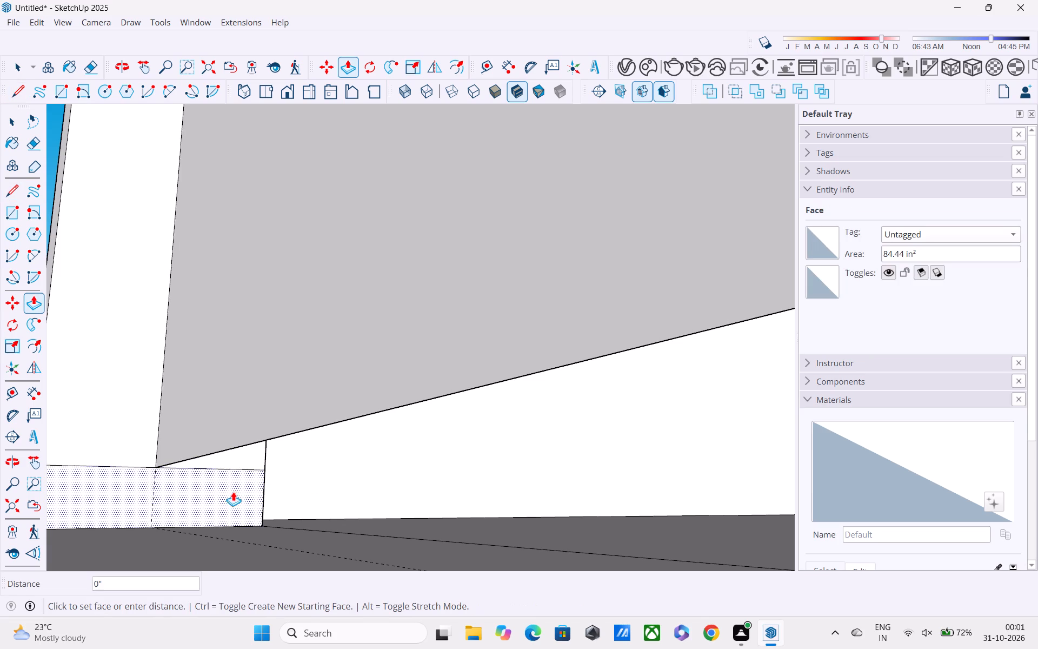
scroll(282, 500, "down", 9)
middle_click_drag(312, 507, 528, 532)
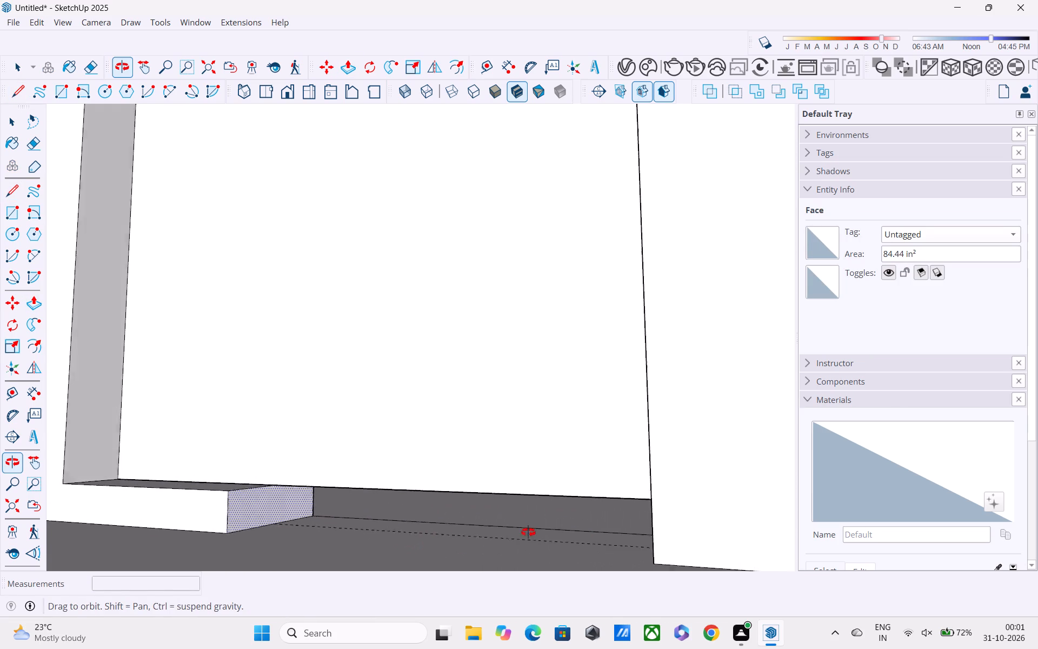
middle_click_drag(528, 532, 540, 529)
scroll(560, 514, "down", 2)
left_click(671, 515)
Erase the short vertical seam between the new sill and the second projecting strip.
scroll(662, 496, "down", 5)
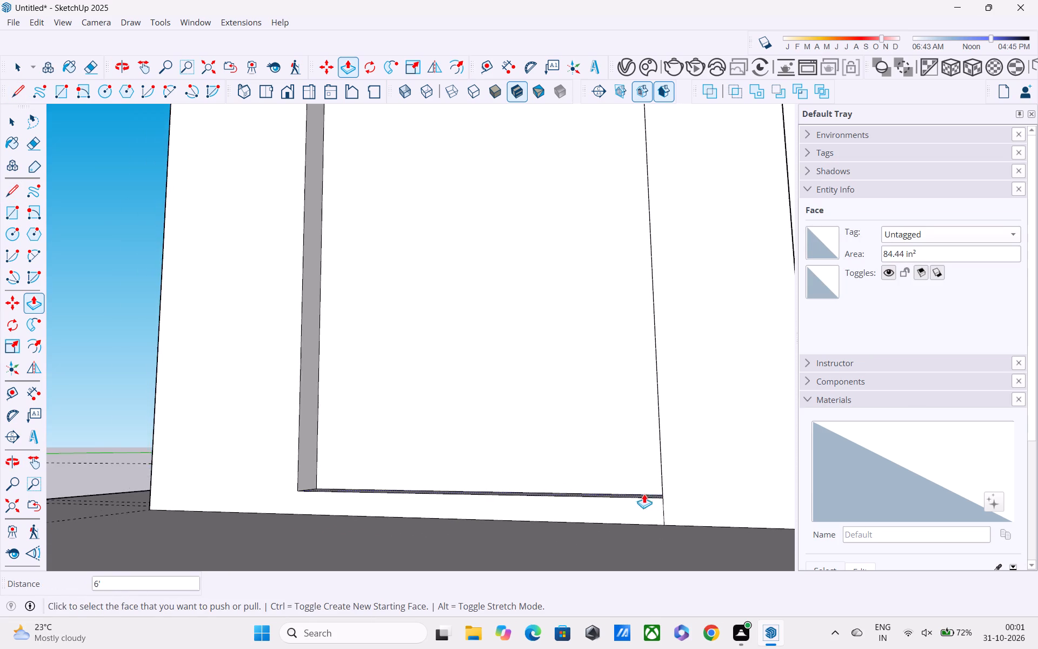
scroll(548, 446, "down", 4)
key("space")
scroll(553, 425, "down", 9)
middle_click_drag(553, 421, 584, 471)
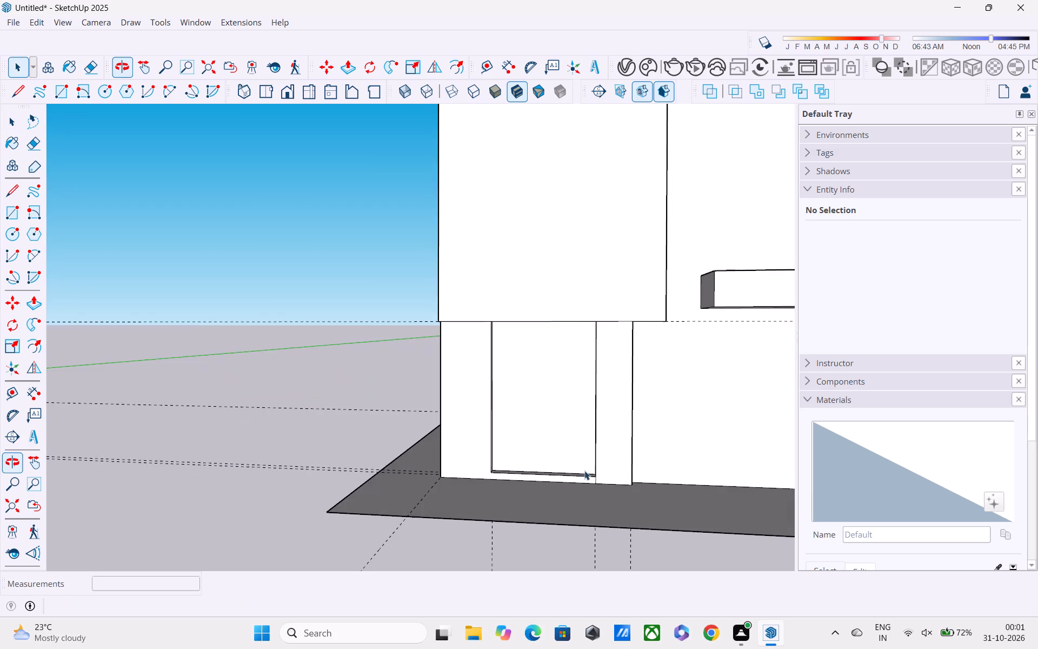
scroll(583, 464, "down", 4)
middle_click_drag(603, 482, 611, 491)
scroll(600, 479, "up", 4)
key("e")
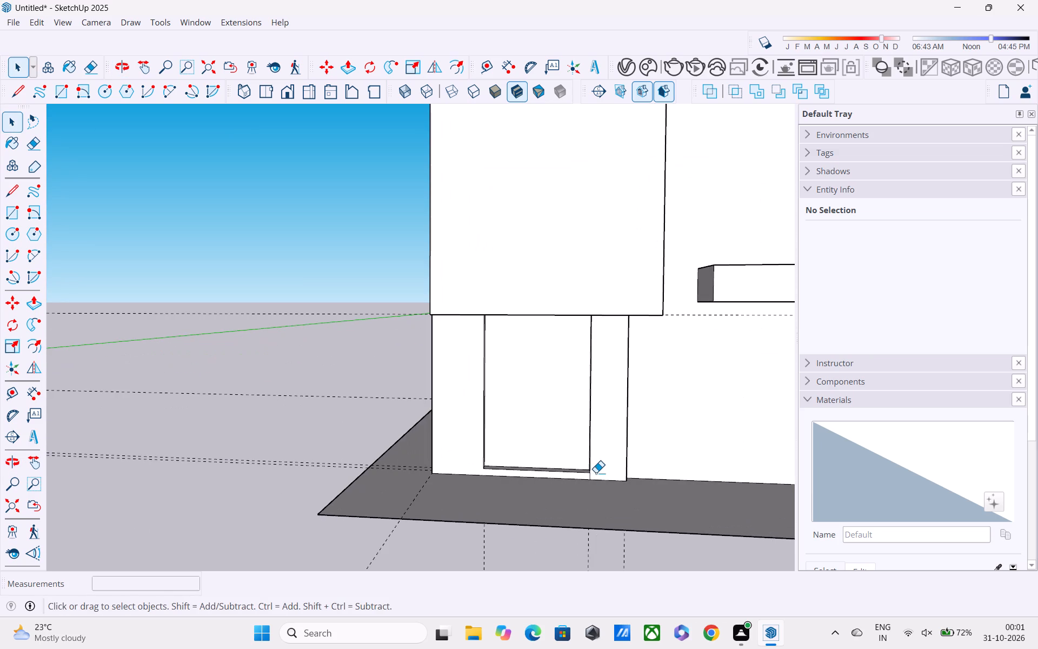
scroll(596, 473, "up", 9)
left_click_drag(588, 478, 575, 485)
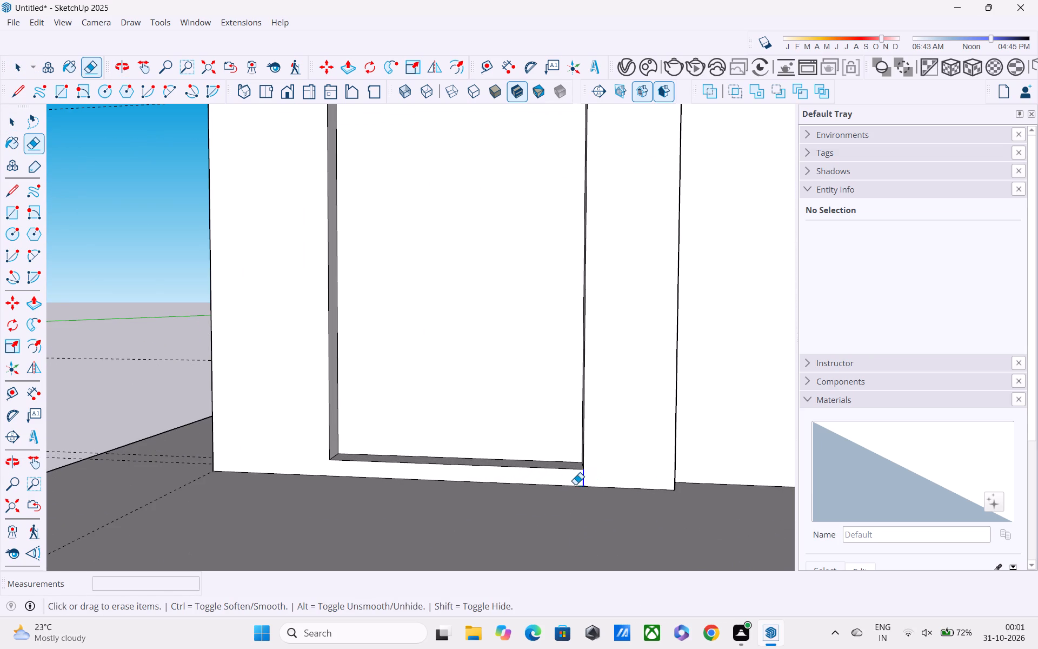
Examine the whole building's front facade, cantilevered slab and roof.
scroll(565, 470, "down", 10)
scroll(489, 488, "down", 4)
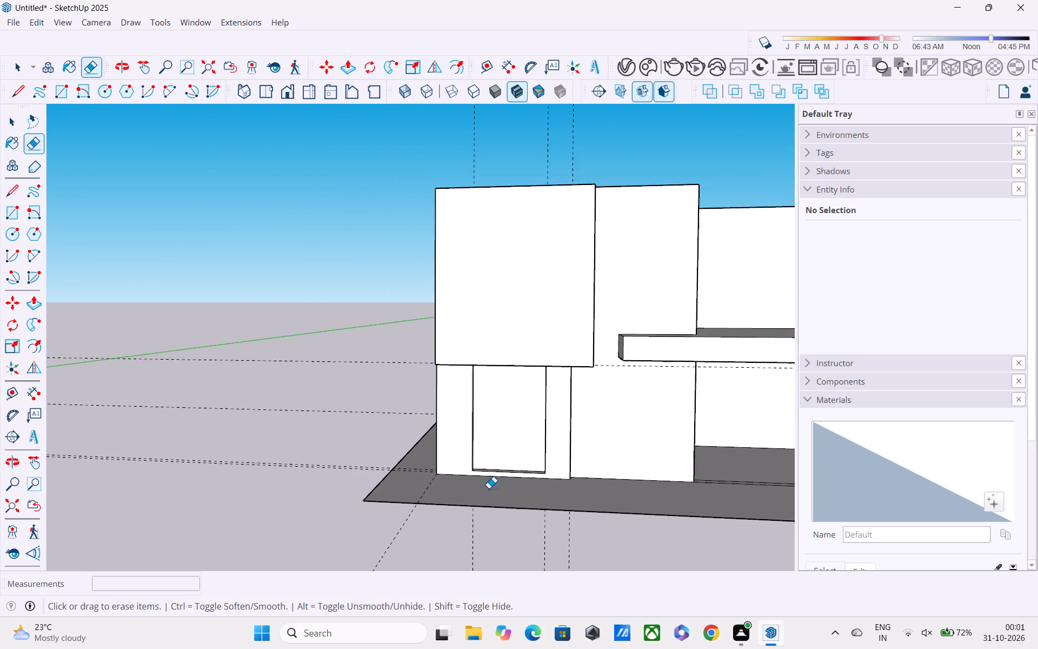
scroll(489, 488, "down", 5)
middle_click_drag(489, 488, 405, 455)
scroll(405, 454, "up", 1)
scroll(404, 452, "down", 3)
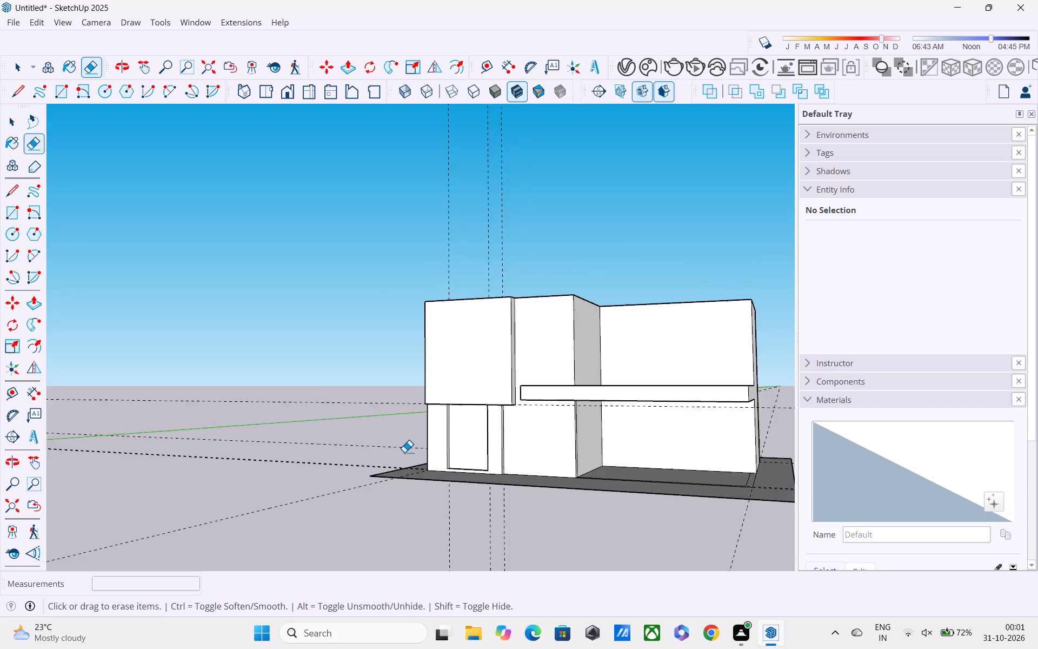
scroll(404, 452, "down", 2)
middle_click_drag(404, 452, 542, 435)
scroll(557, 364, "up", 4)
middle_click_drag(531, 367, 537, 419)
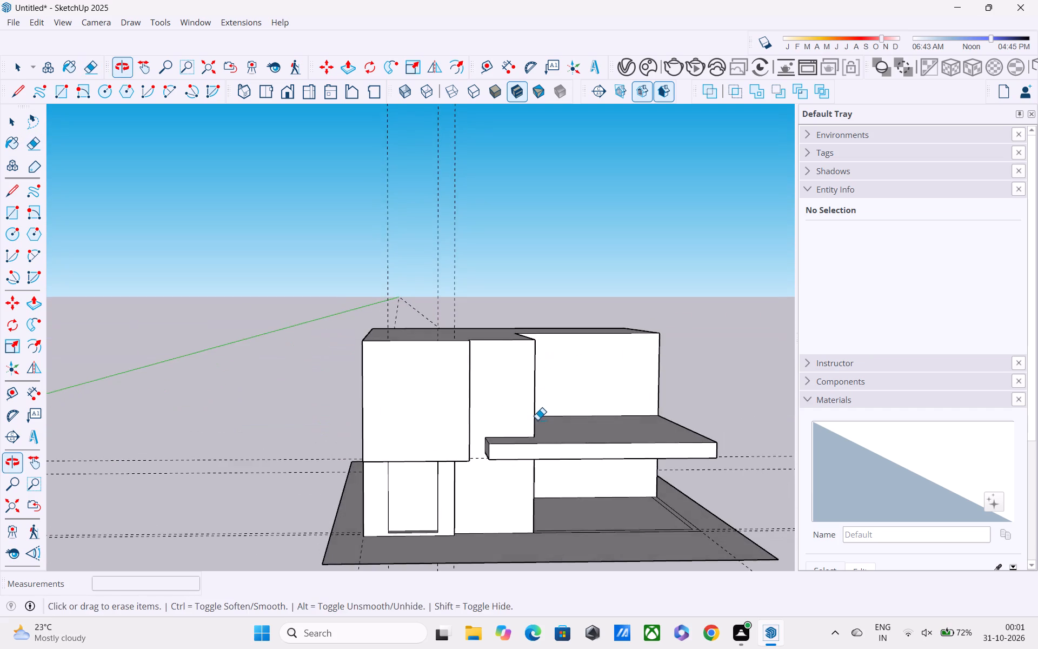
scroll(534, 419, "down", 4)
middle_click_drag(534, 419, 539, 463)
Draw a line about 12' 8 1/2" long across the roof, from the projecting block's inner corner to the opposite side edge.
scroll(500, 428, "up", 4)
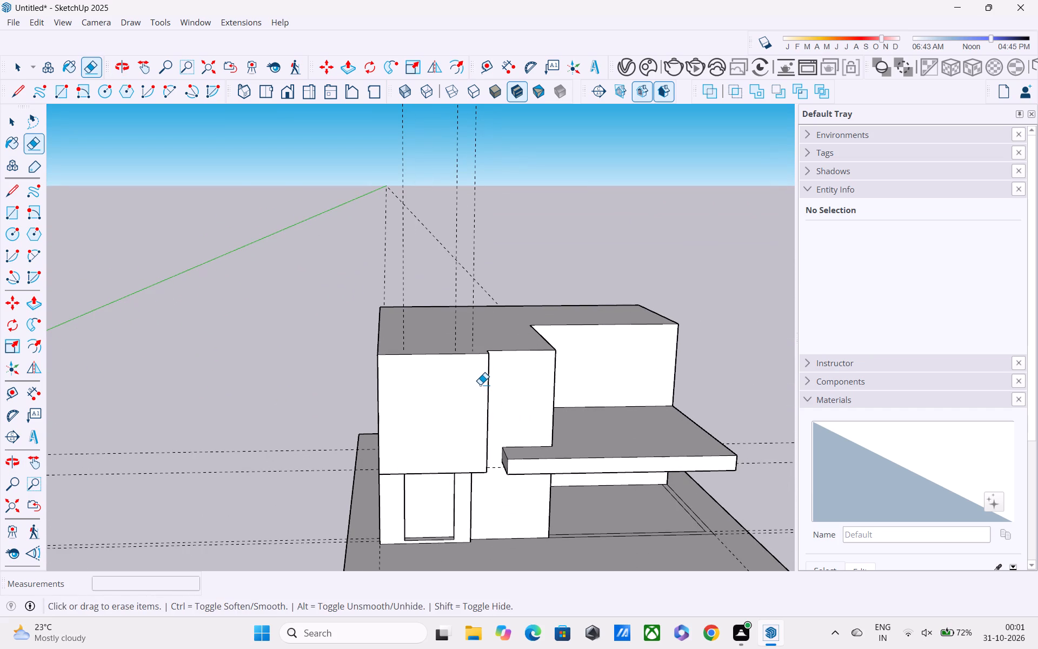
scroll(480, 385, "up", 6)
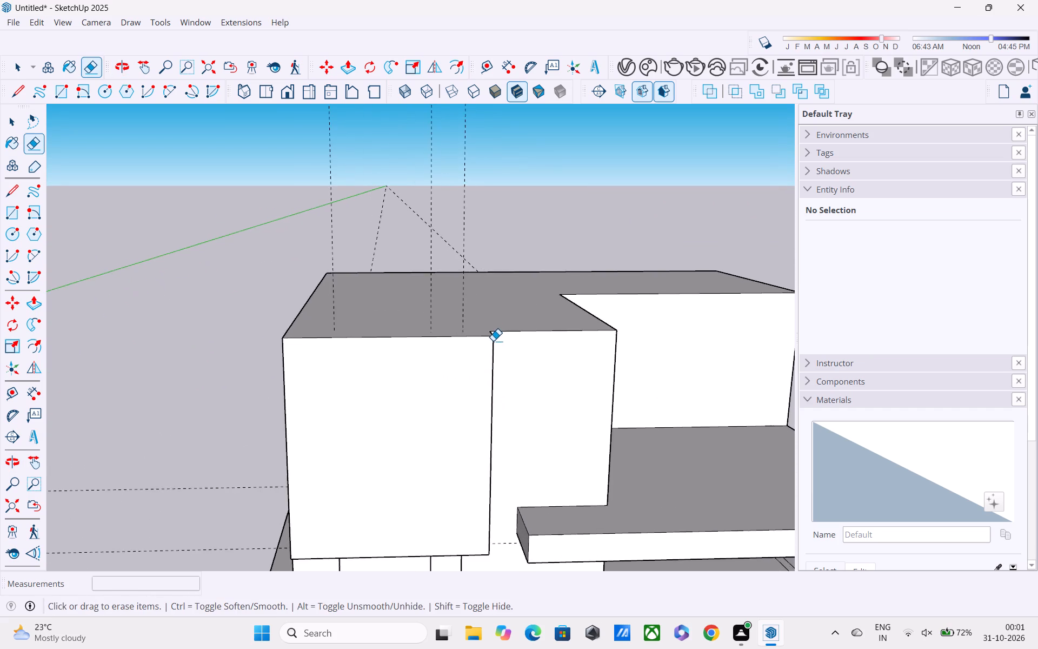
scroll(493, 341, "up", 2)
key("space")
scroll(494, 333, "up", 1)
middle_click_drag(494, 333, 660, 425)
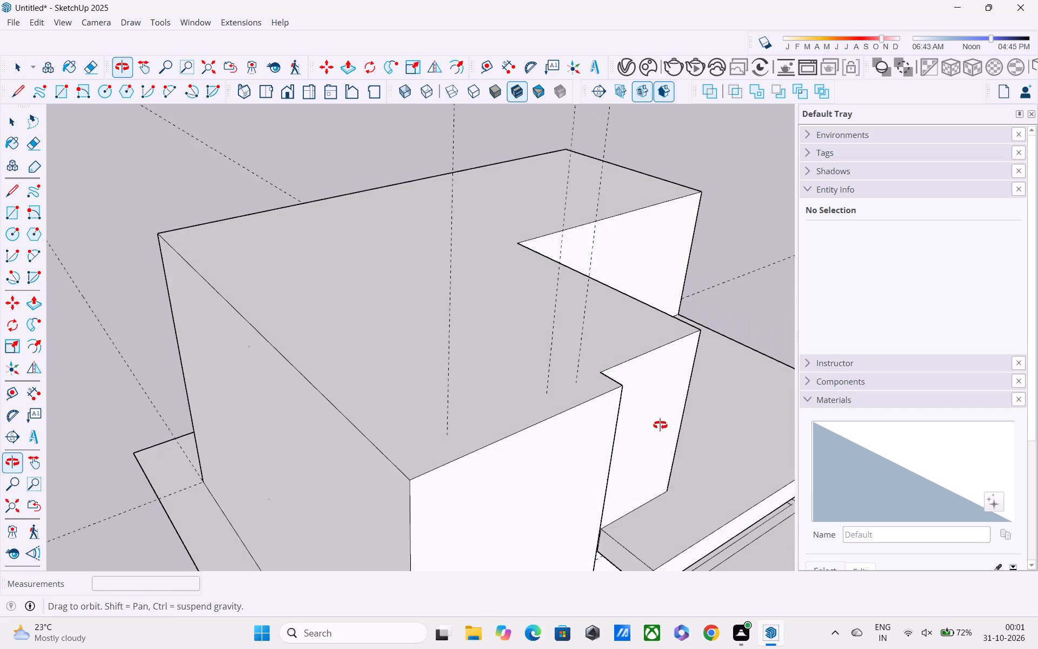
middle_click_drag(660, 425, 666, 422)
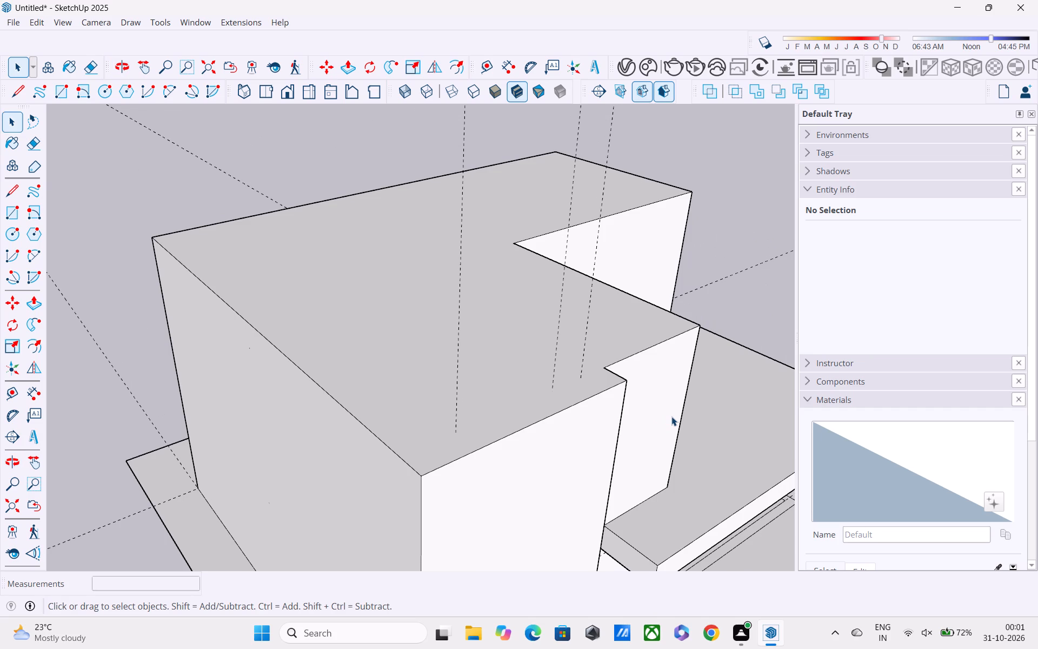
scroll(671, 416, "up", 2)
middle_click_drag(686, 427, 585, 312)
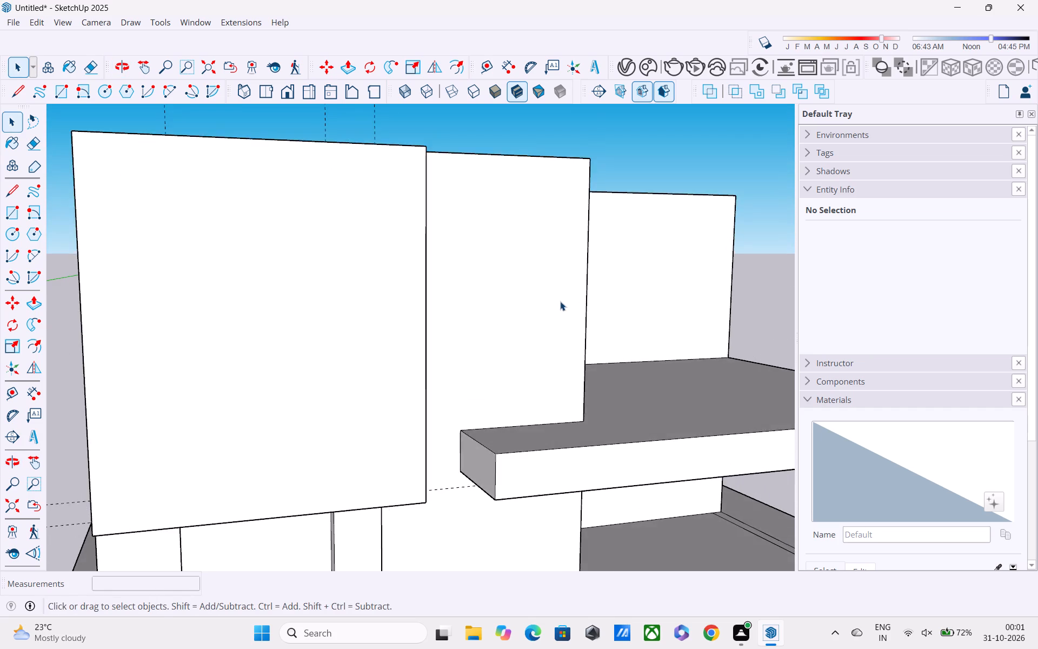
scroll(560, 301, "down", 3)
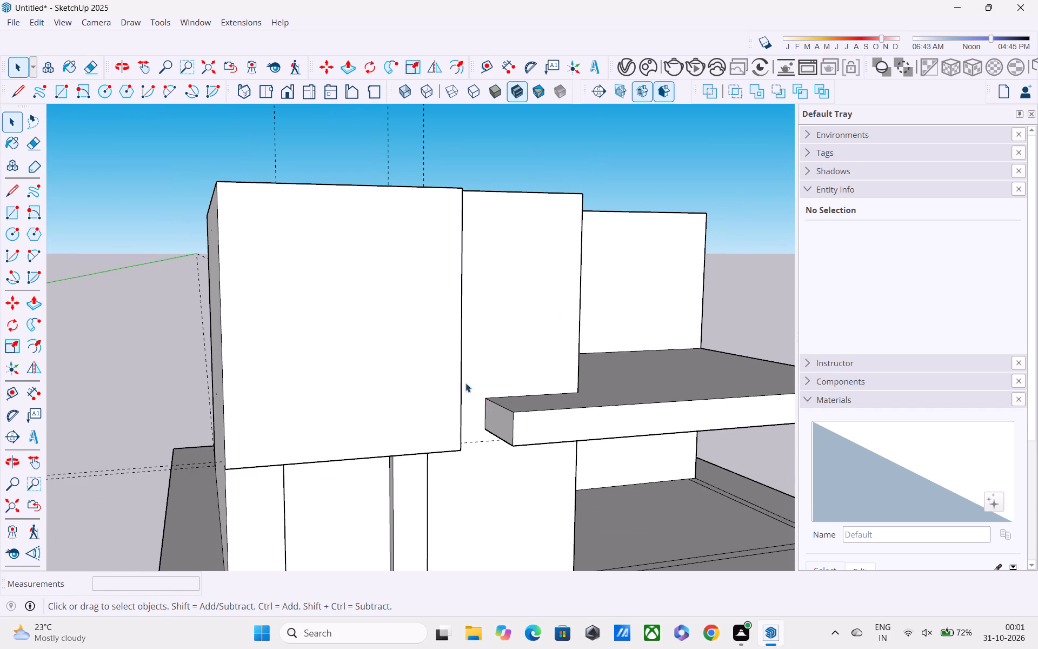
middle_click_drag(453, 338, 701, 521)
key("l")
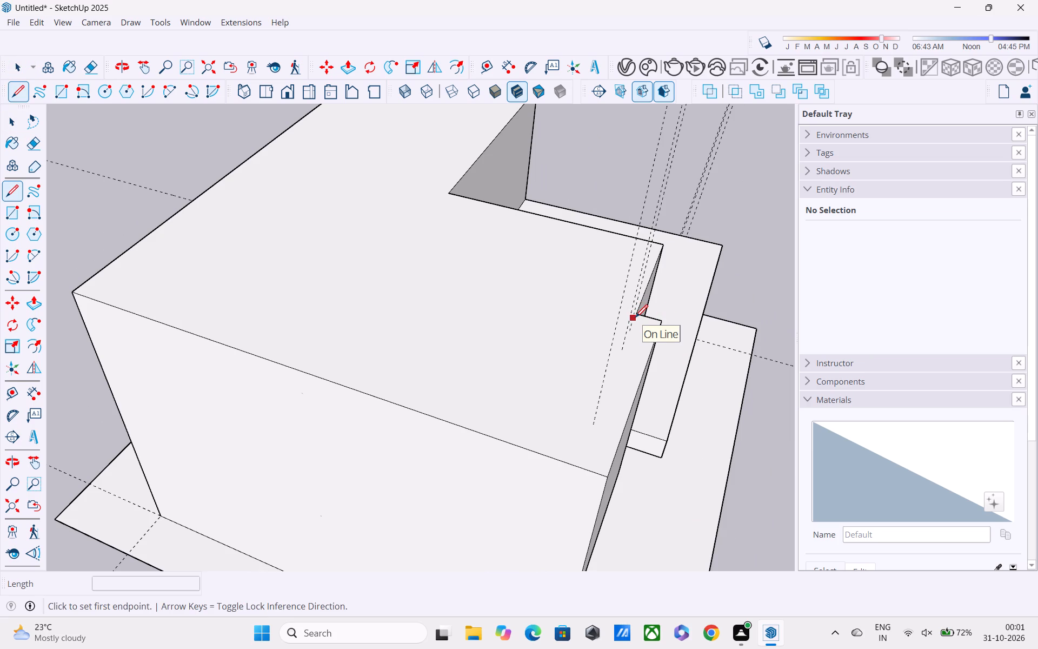
left_click(635, 314)
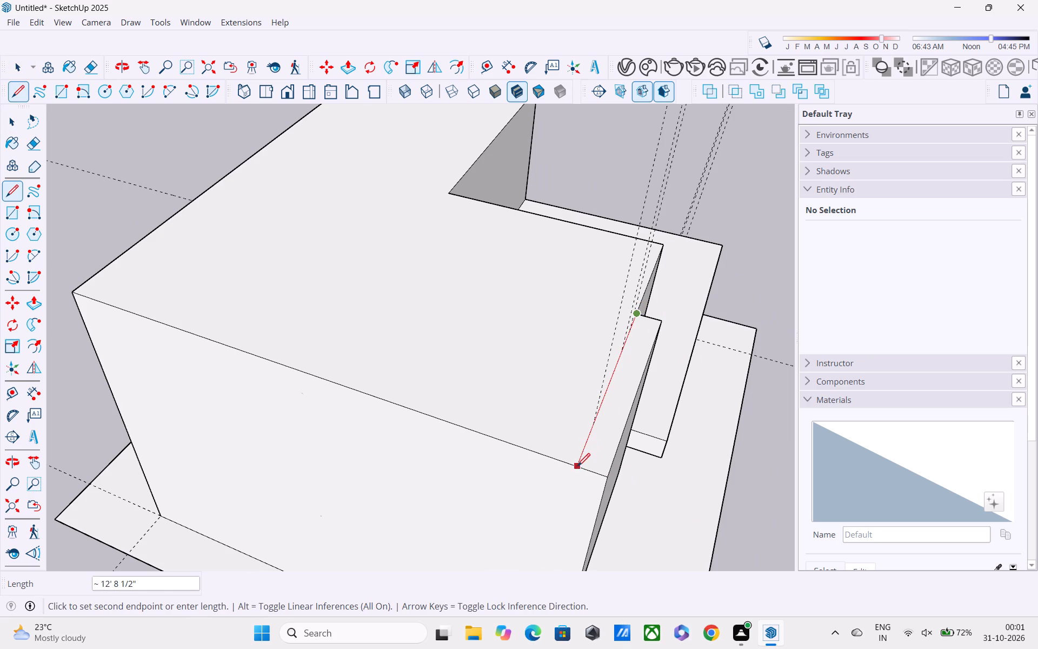
left_click(577, 467)
middle_click_drag(595, 402, 331, 462)
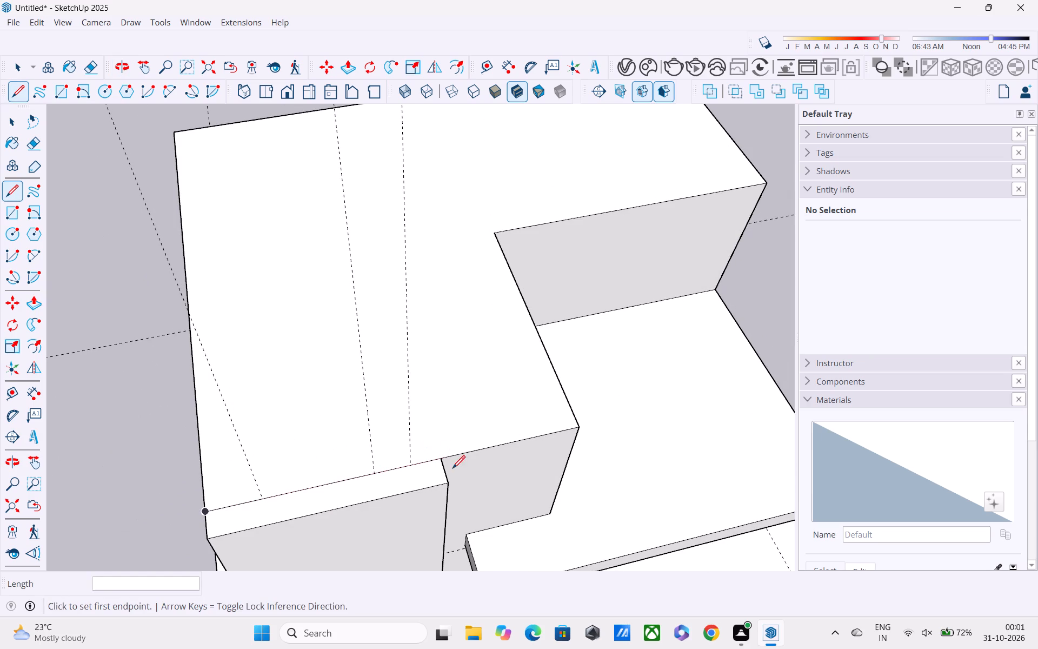
key("space")
Outline a strip about 9' 7" by 1' 2 1/2" on the roof along the recessed front wall beside the projecting block.
middle_click_drag(453, 469, 235, 475)
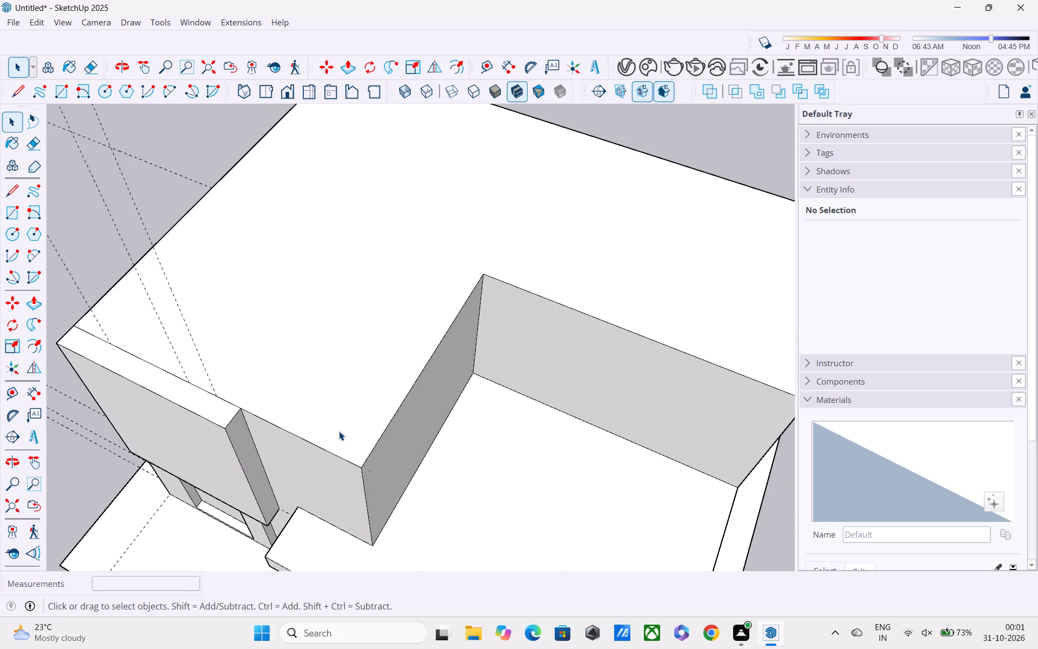
key("l")
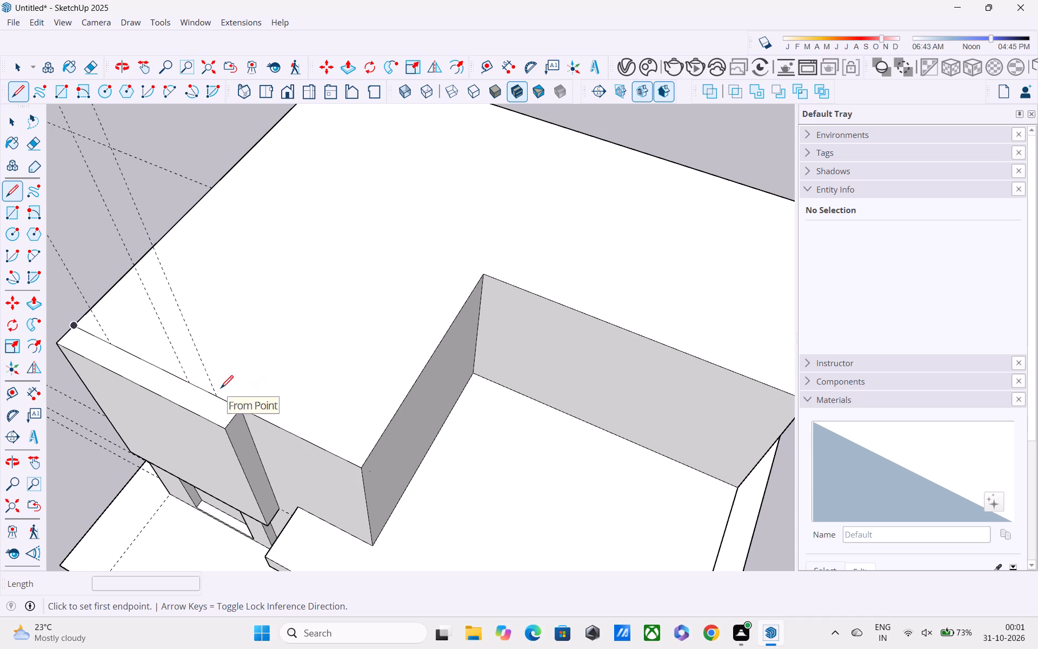
middle_click_drag(215, 393, 288, 296)
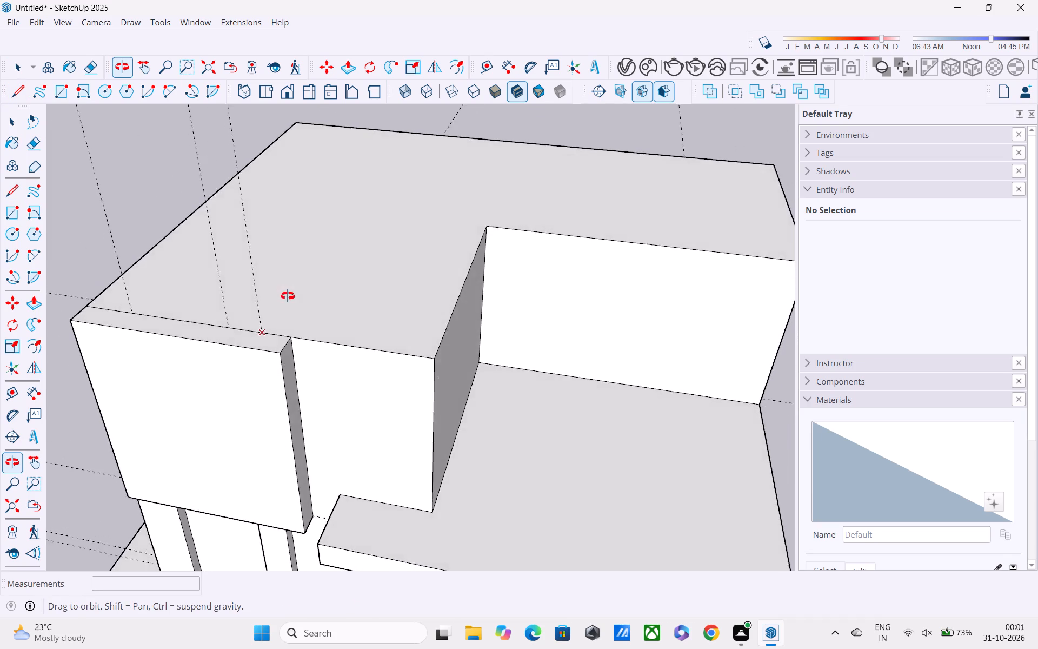
middle_click_drag(288, 296, 363, 262)
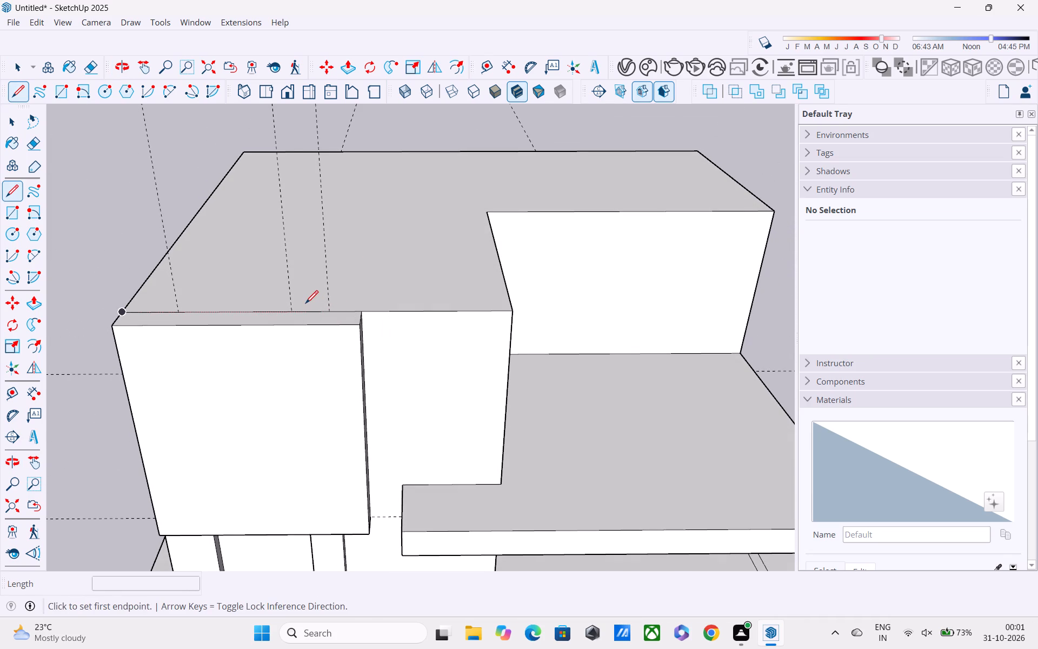
middle_click_drag(305, 304, 390, 224, "shift")
middle_click_drag(394, 222, 277, 312)
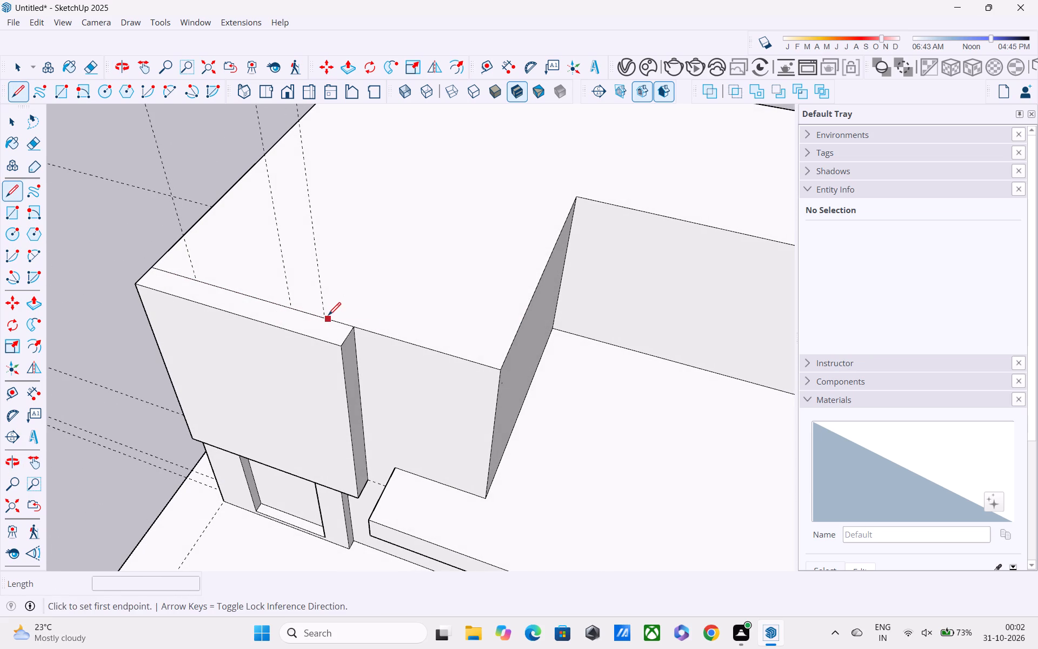
left_click(328, 316)
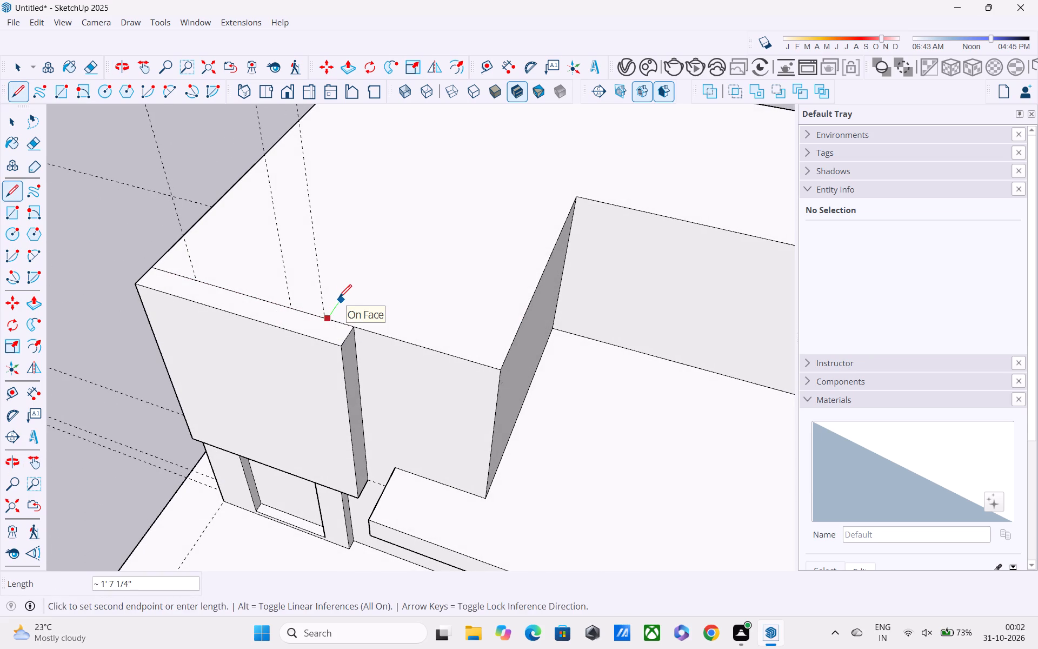
left_click(338, 306)
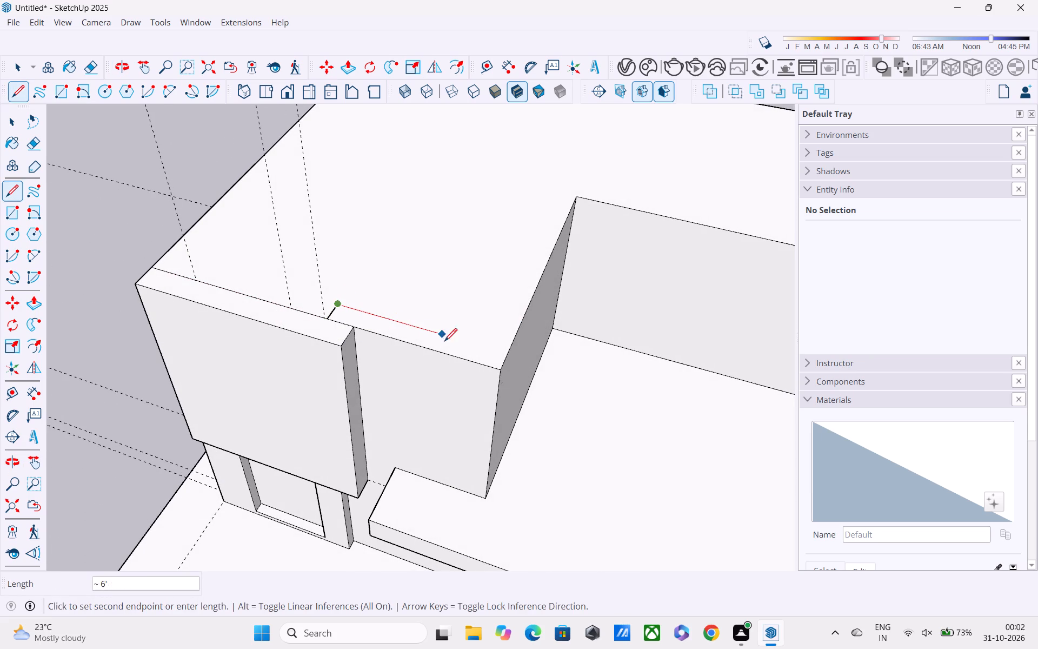
left_click(505, 355)
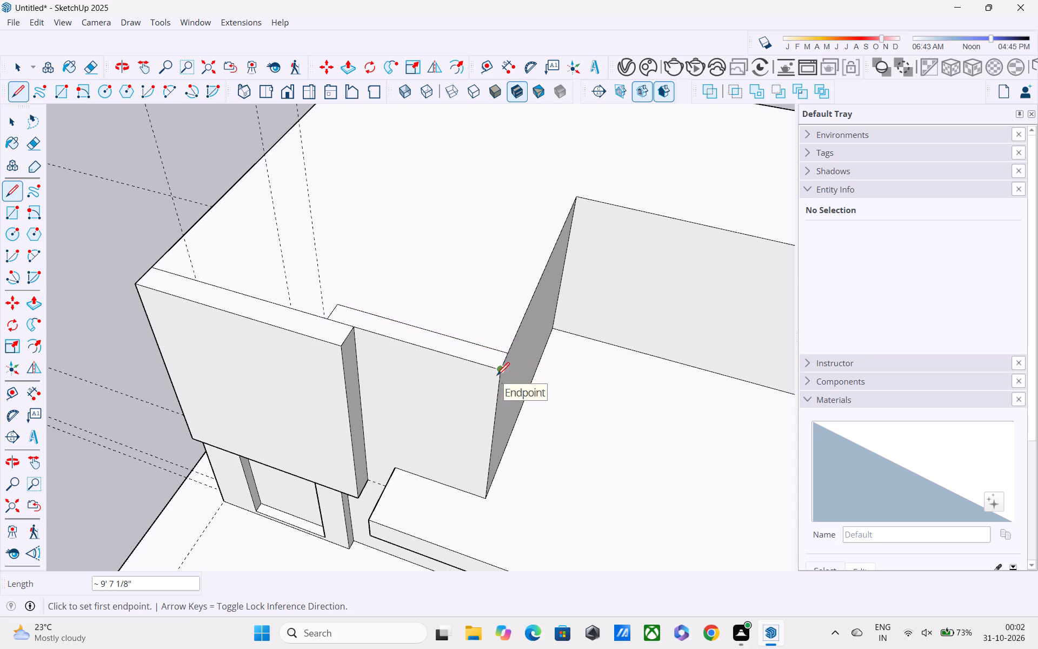
left_click(497, 376)
left_click(504, 352)
Push/Pull the new roof strip up by 3' to form a raised wall beside the projecting block.
key("p")
left_click(485, 351)
scroll(477, 257, "down", 2)
middle_click_drag(477, 257, 501, 144)
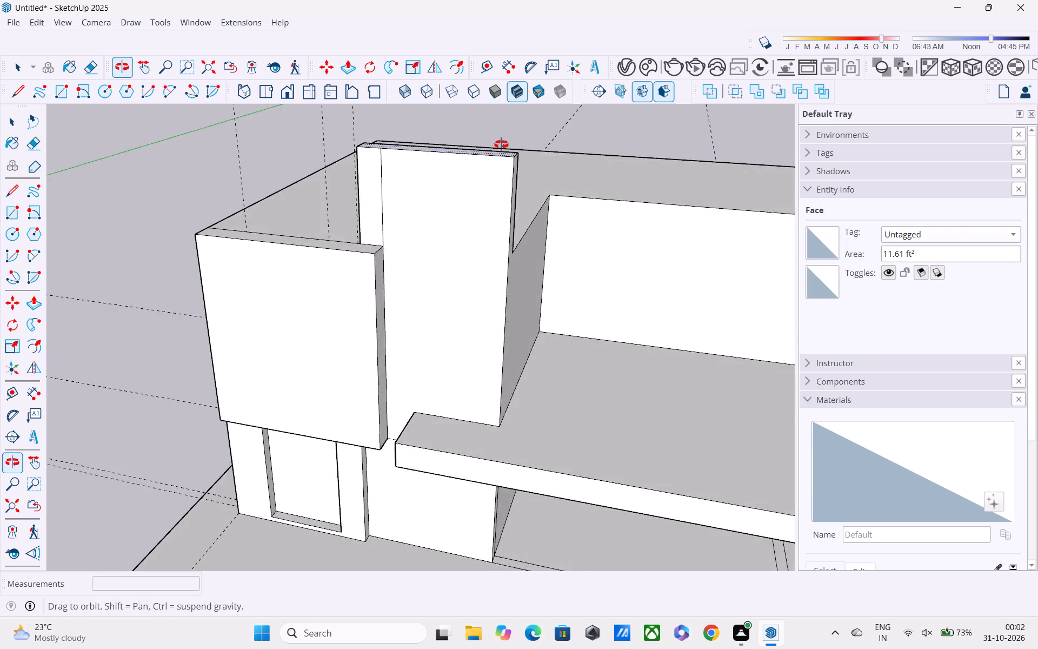
middle_click_drag(501, 144, 517, 118)
middle_click_drag(509, 174, 561, 129)
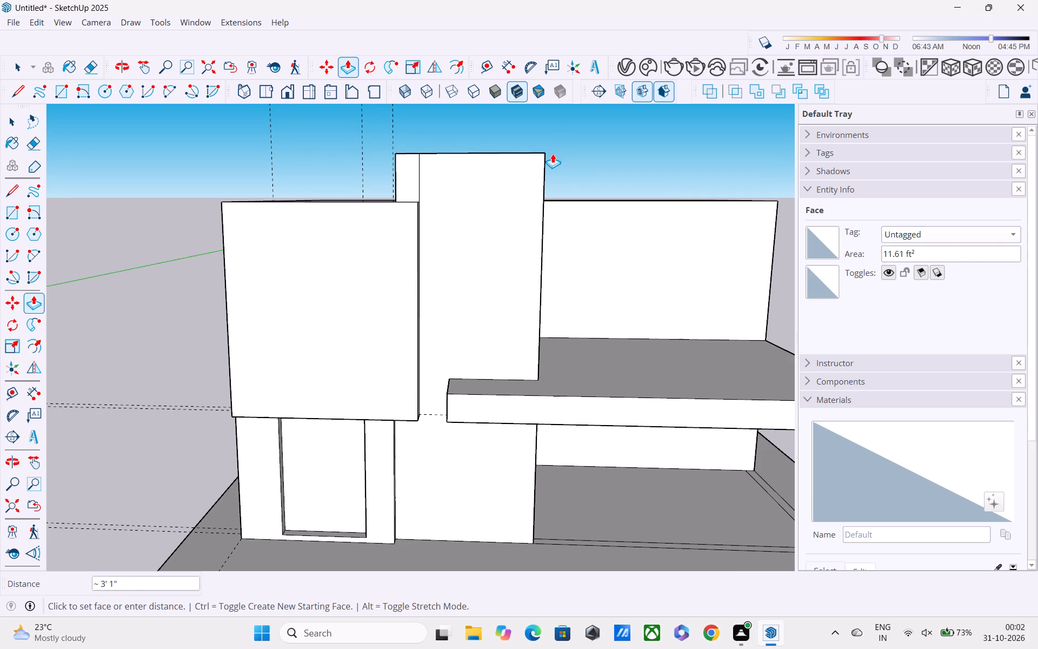
type("3'")
key("Return")
Erase the short vertical seam on the front face of the raised wall.
key("e")
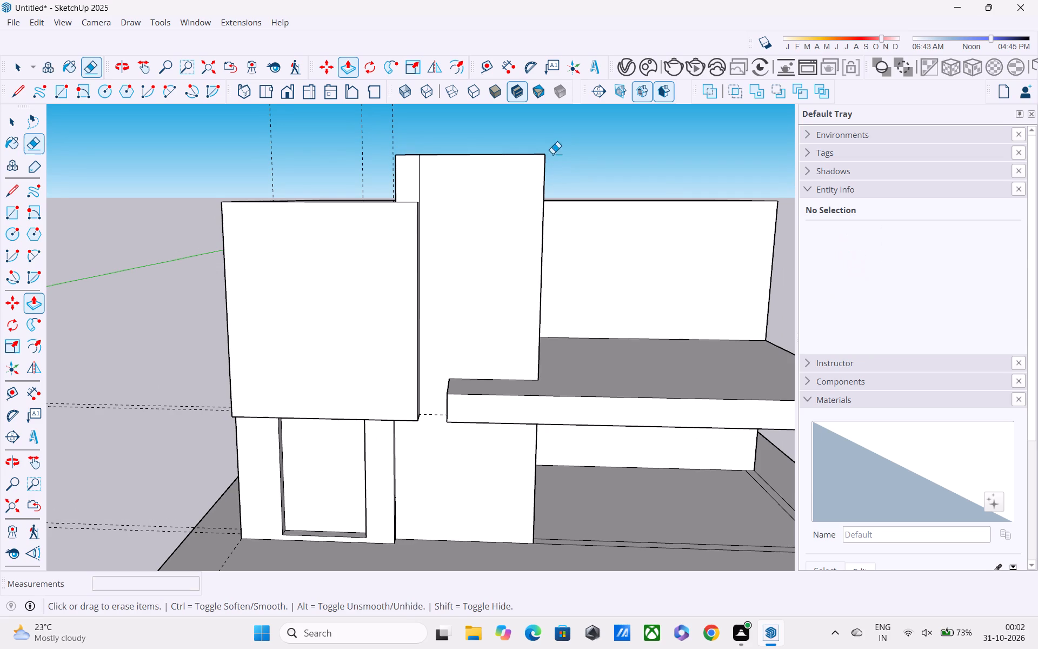
scroll(394, 178, "up", 1)
left_click_drag(415, 192, 423, 197)
Examine the building's massing around the raised wall, front facade and cantilevered slab.
scroll(423, 190, "down", 2)
middle_click_drag(423, 190, 603, 241)
middle_click_drag(388, 234, 420, 208)
scroll(420, 208, "down", 3)
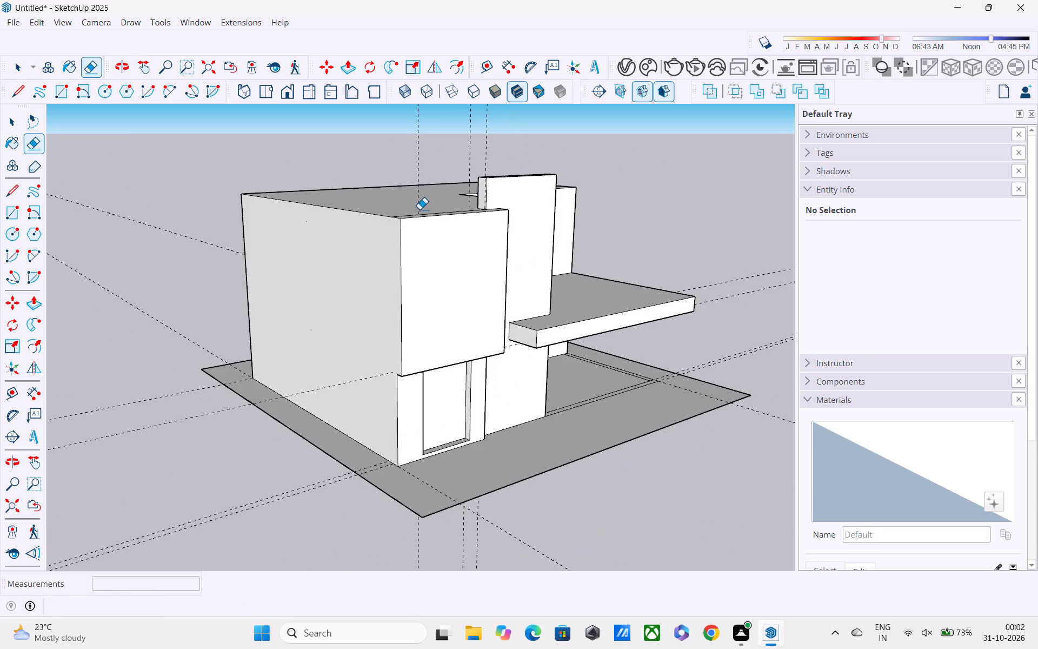
middle_click_drag(419, 210, 479, 250)
scroll(479, 249, "down", 3)
middle_click_drag(479, 249, 350, 194)
scroll(524, 181, "up", 2)
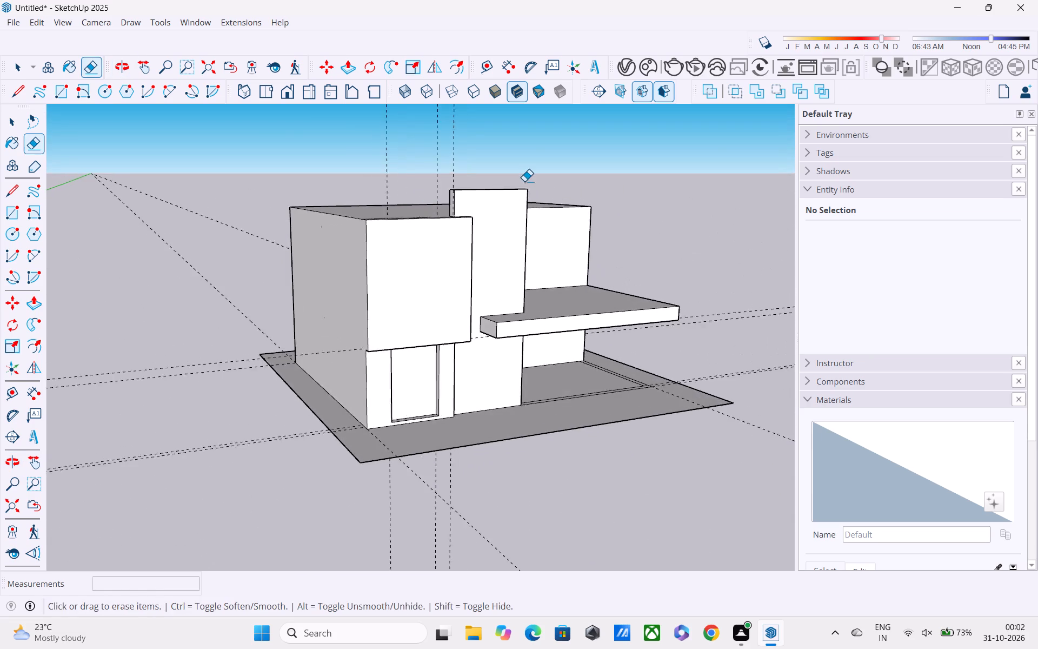
scroll(524, 181, "up", 2)
middle_click_drag(511, 189, 400, 226)
scroll(391, 209, "down", 3)
middle_click_drag(394, 213, 334, 200)
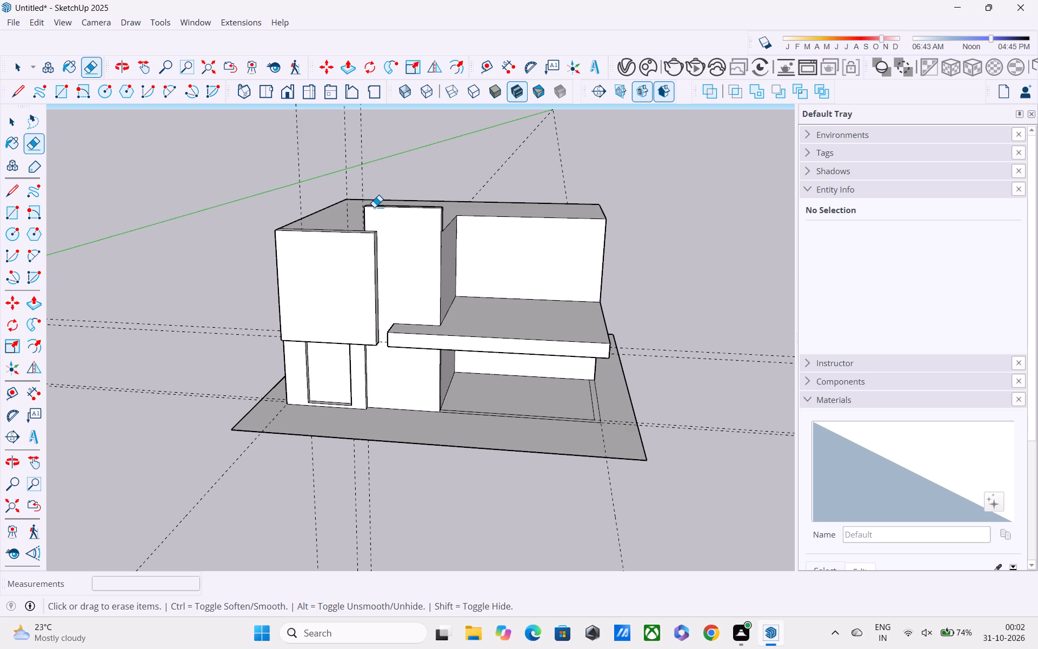
scroll(380, 209, "up", 2)
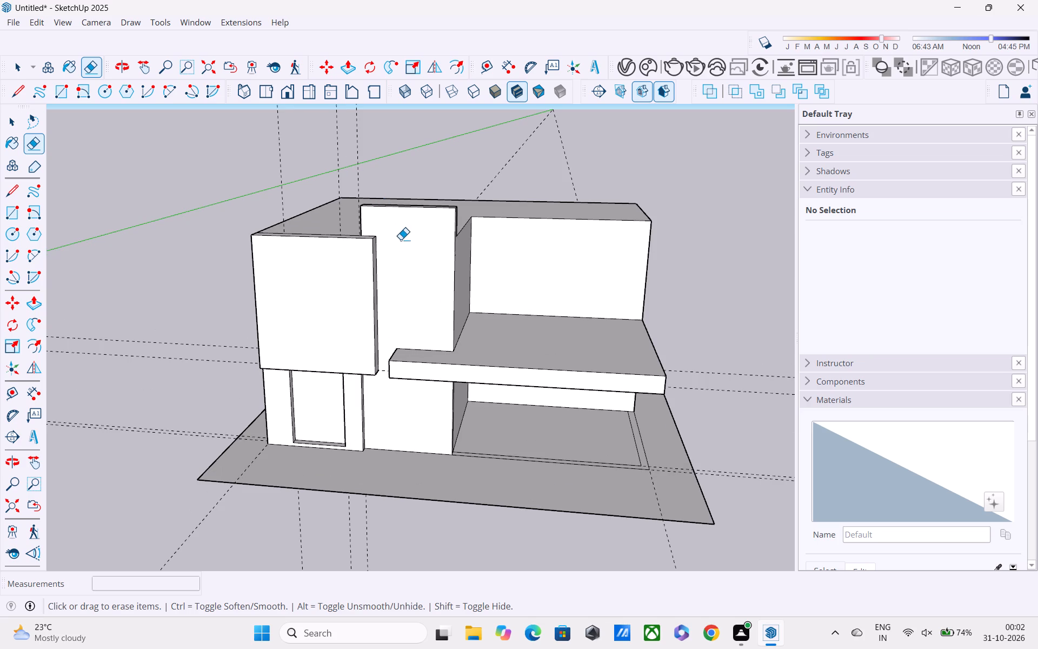
Push/Pull the raised wall's narrow top face up by a further 3'.
key("space")
key("p")
scroll(401, 238, "up", 3)
middle_click_drag(403, 189, 356, 322)
scroll(355, 312, "up", 3)
left_click(359, 276)
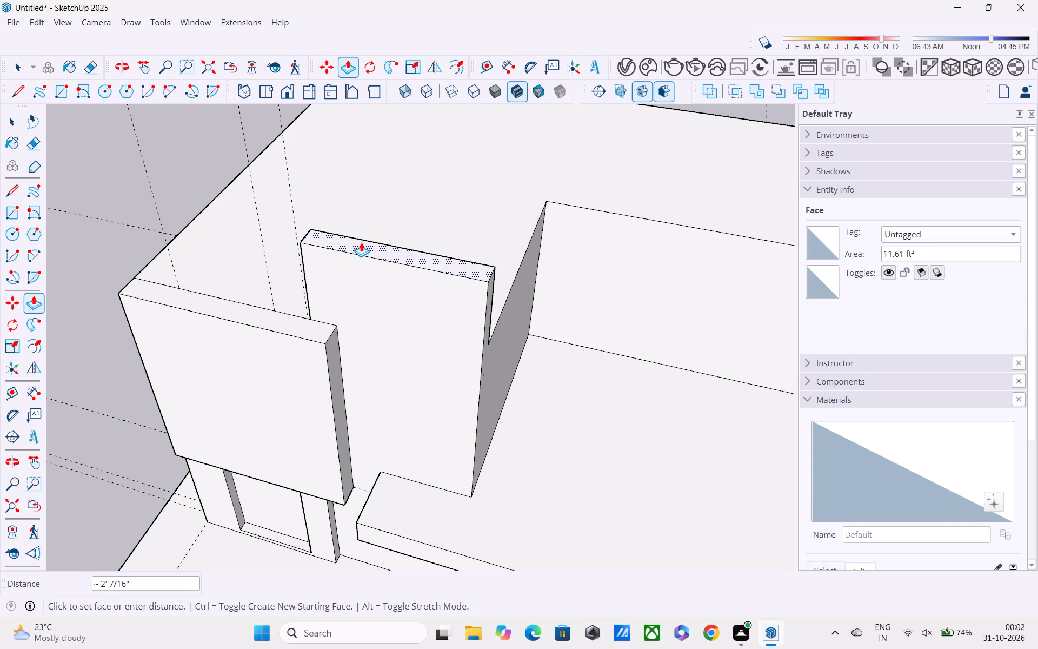
type("6'")
key("BackSpace")
key("BackSpace")
type("3'")
key("Return")
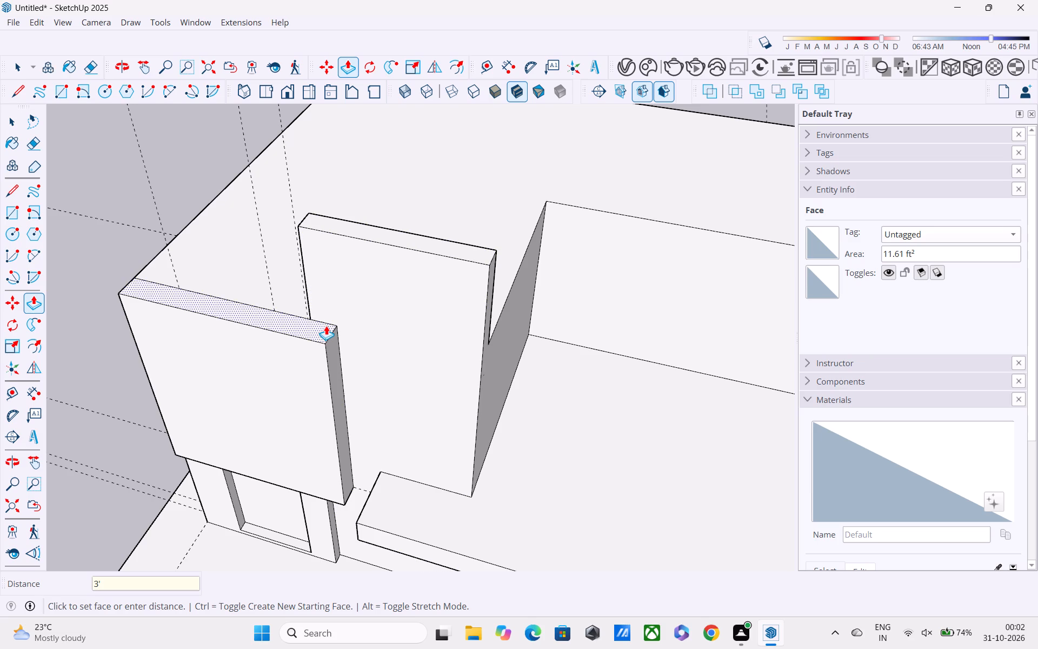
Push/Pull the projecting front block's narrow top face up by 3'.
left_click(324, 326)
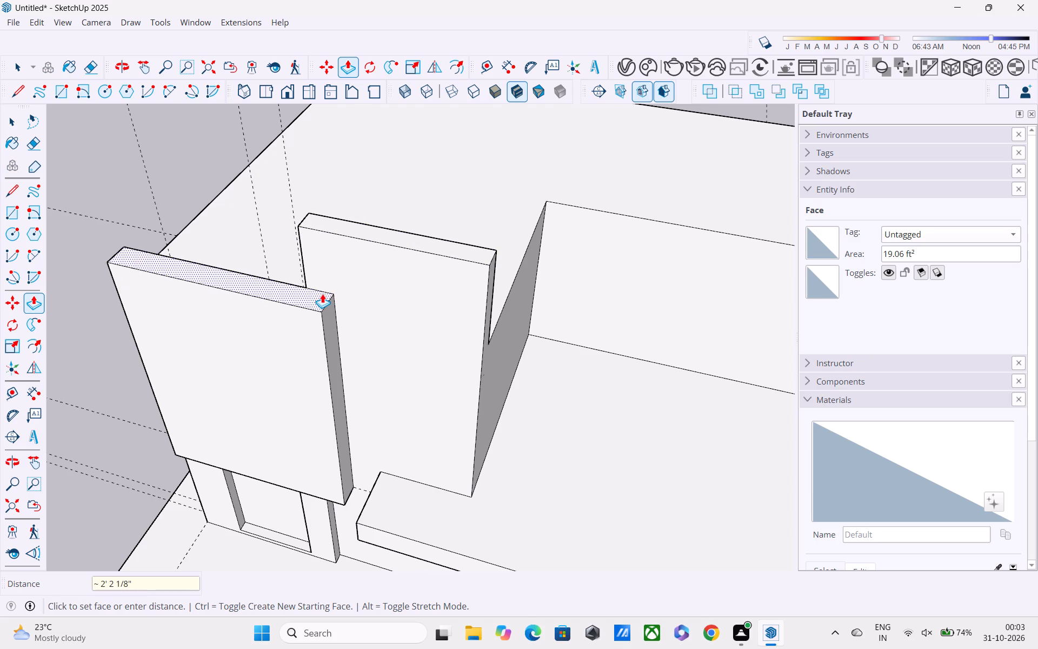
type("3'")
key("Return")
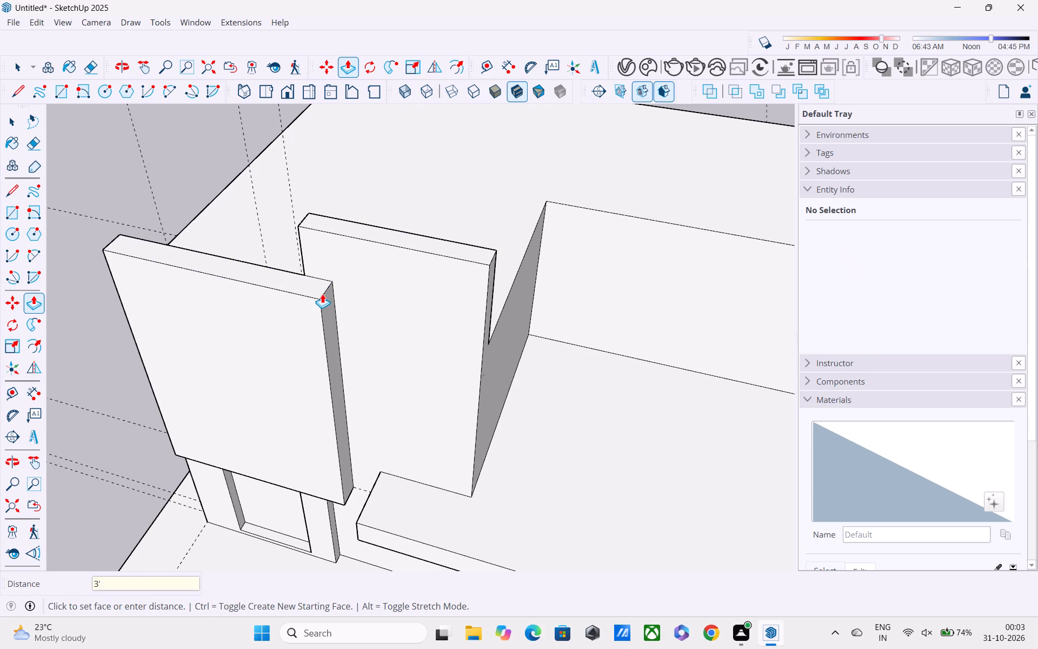
Examine the front facade's proportions with both raised walls from several sides.
scroll(328, 297, "down", 2)
middle_click_drag(350, 309, 515, 143)
scroll(528, 156, "down", 3)
middle_click_drag(537, 207, 429, 206)
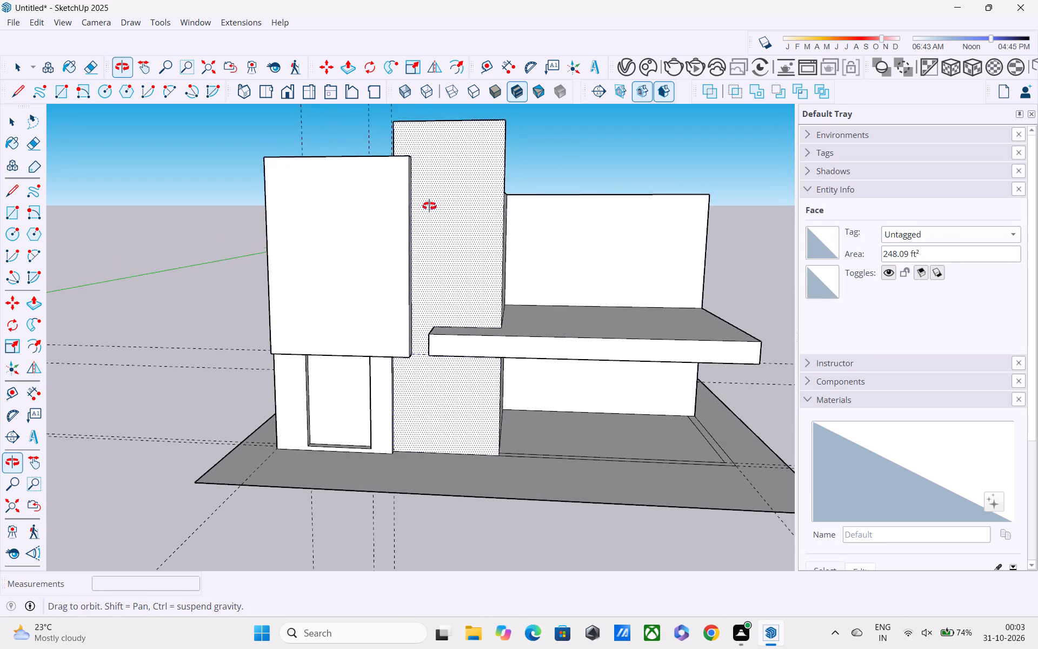
middle_click_drag(429, 206, 425, 206)
scroll(420, 203, "down", 4)
middle_click_drag(432, 211, 307, 234)
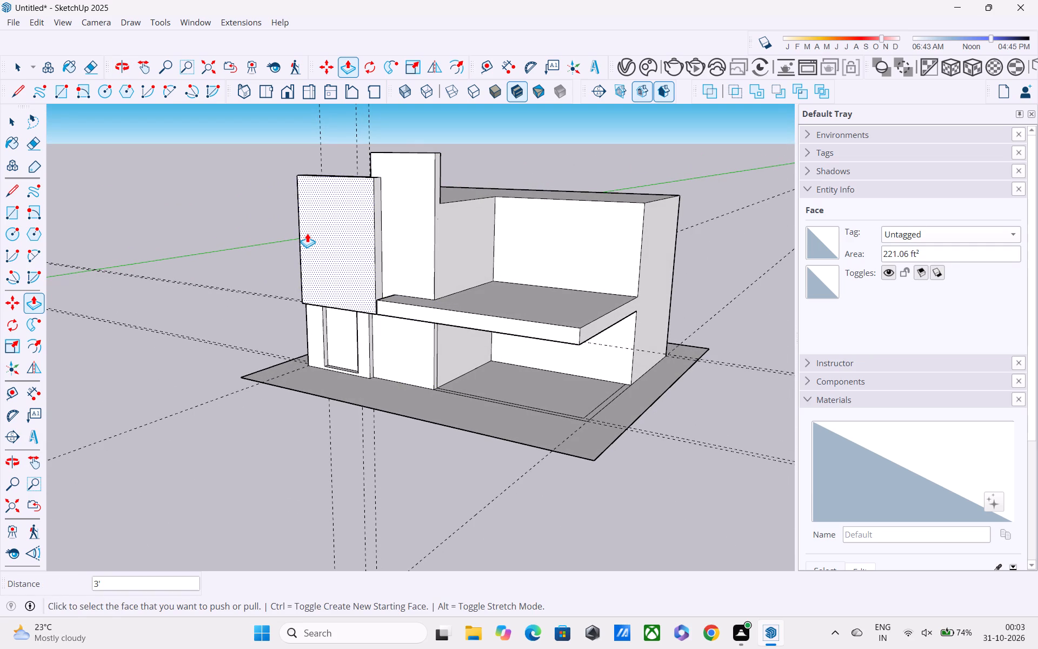
middle_click_drag(326, 247, 587, 207)
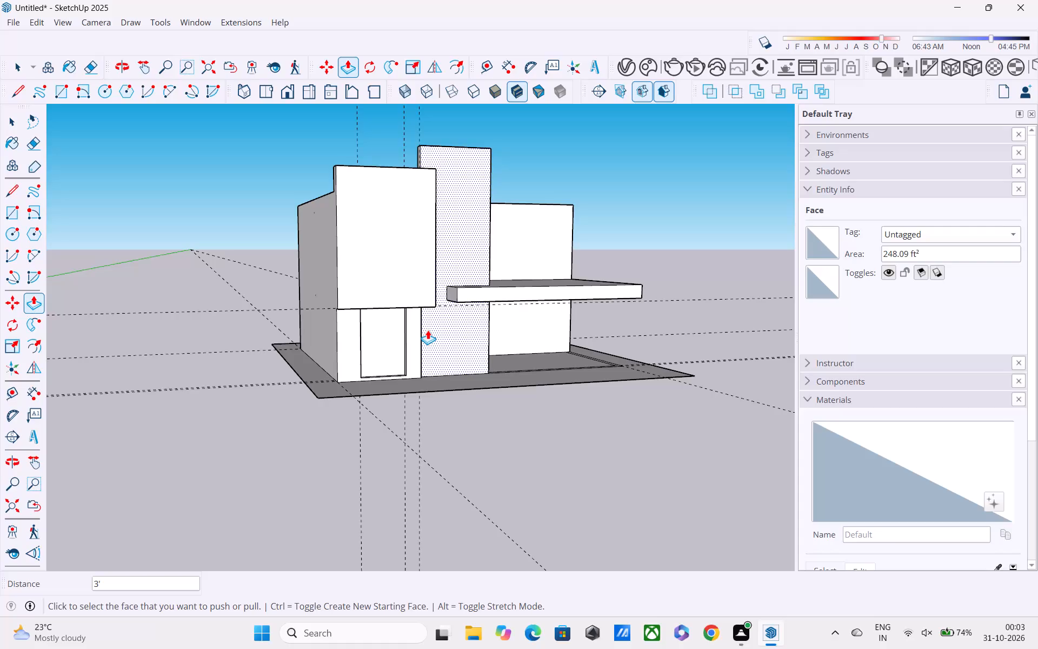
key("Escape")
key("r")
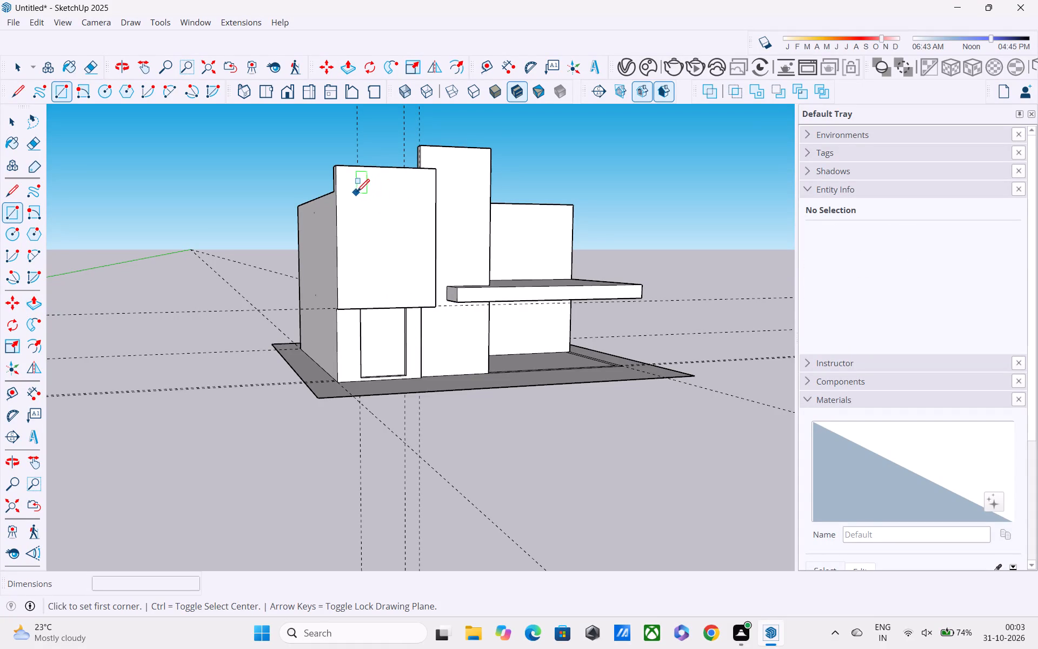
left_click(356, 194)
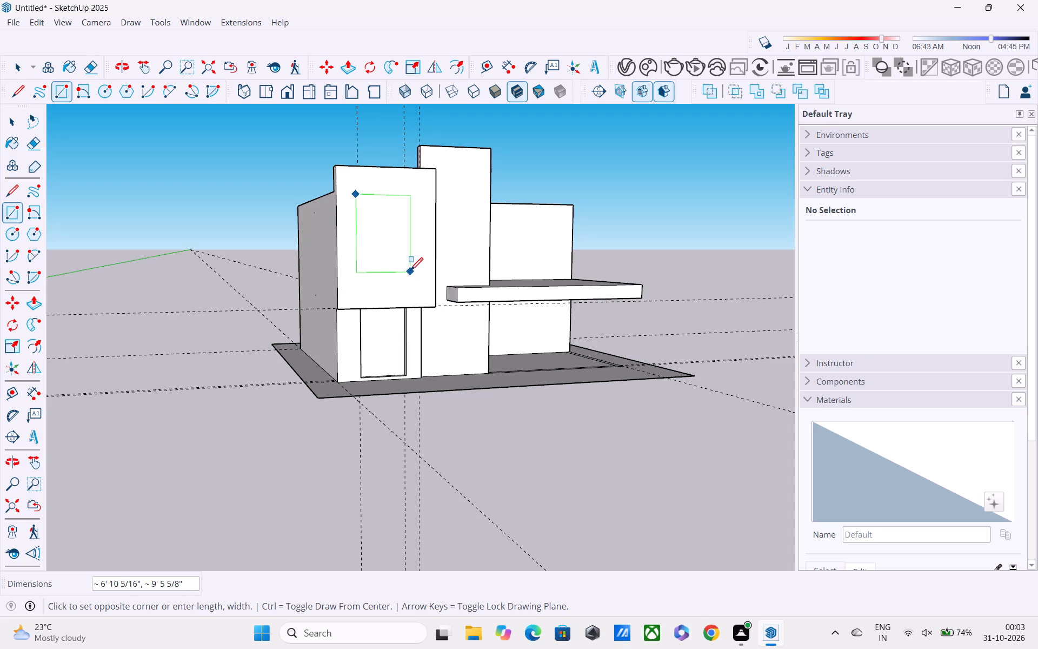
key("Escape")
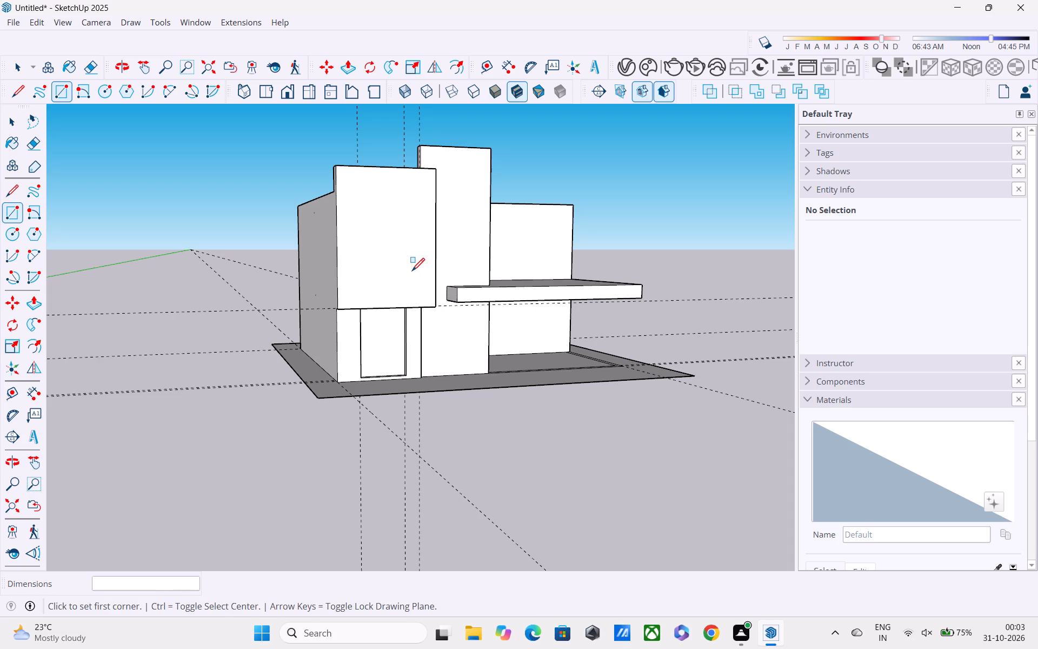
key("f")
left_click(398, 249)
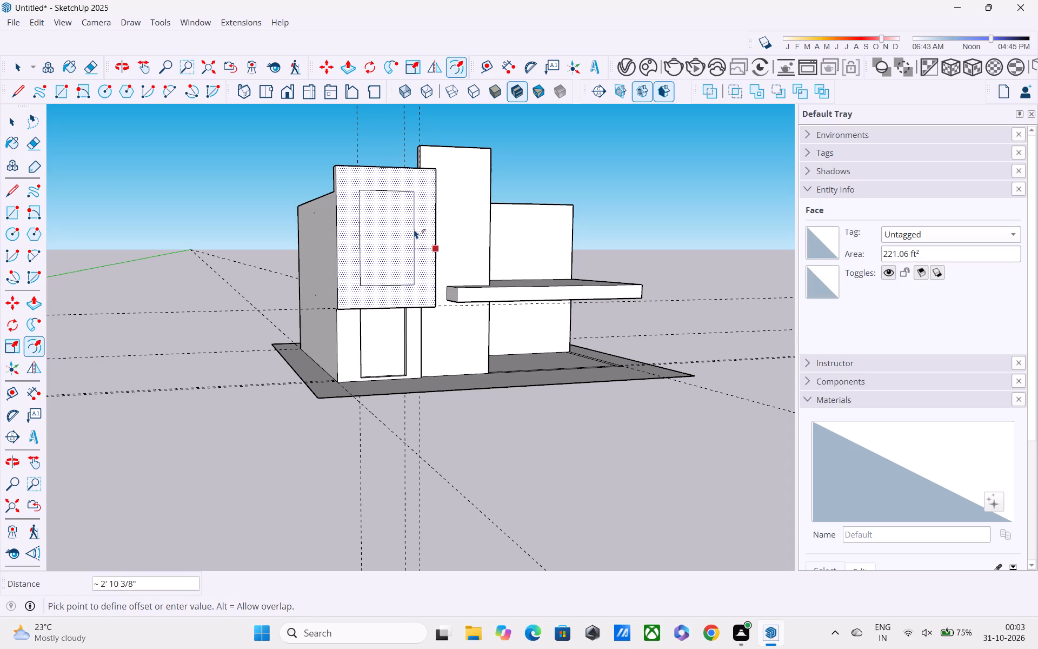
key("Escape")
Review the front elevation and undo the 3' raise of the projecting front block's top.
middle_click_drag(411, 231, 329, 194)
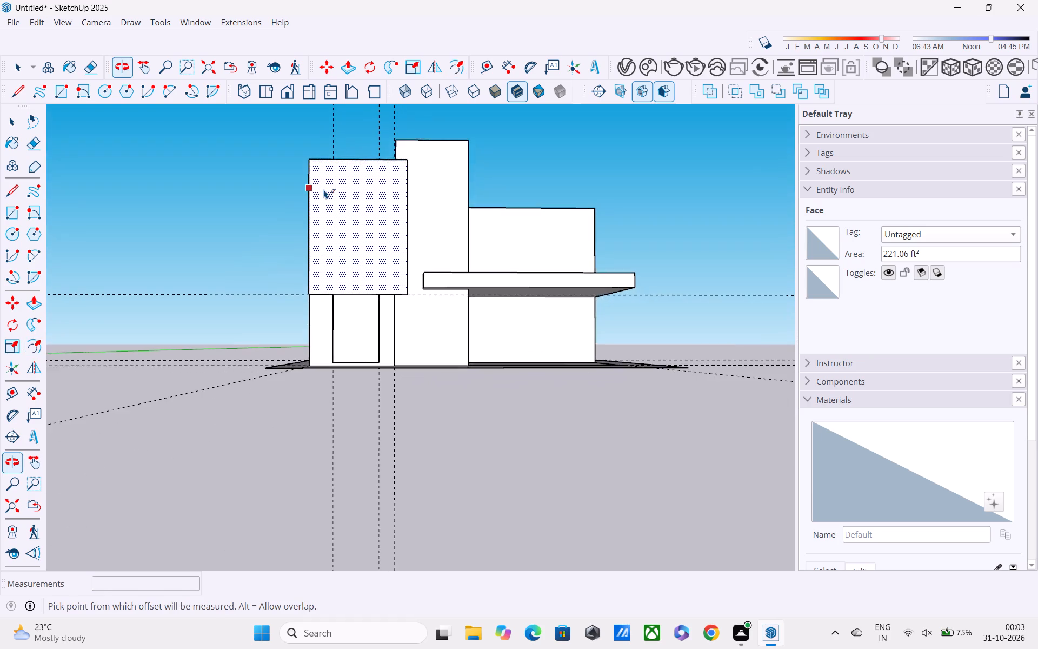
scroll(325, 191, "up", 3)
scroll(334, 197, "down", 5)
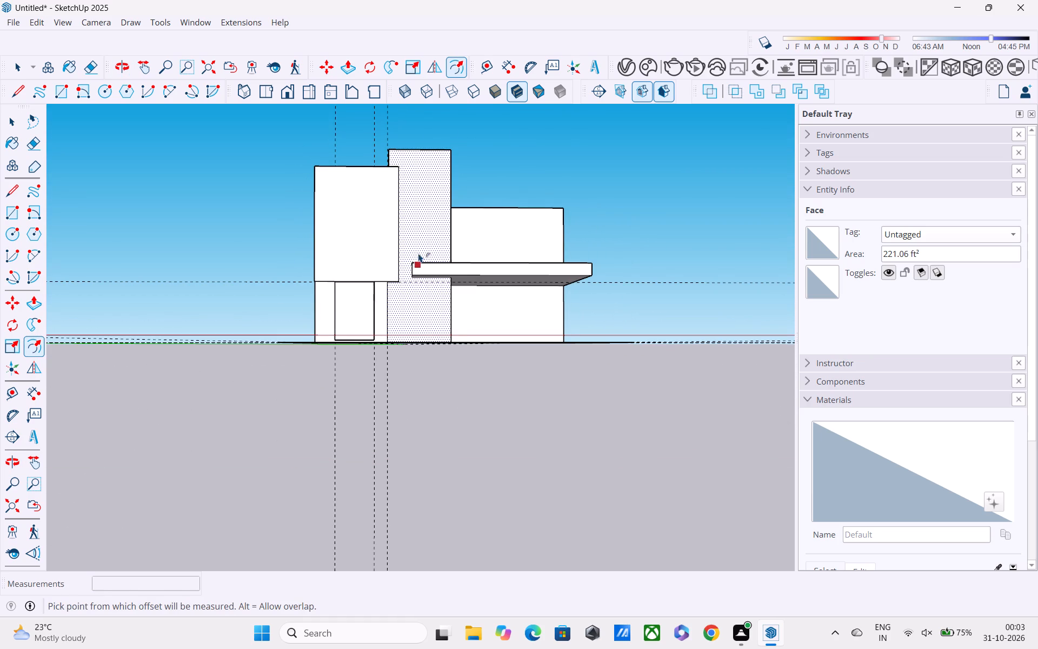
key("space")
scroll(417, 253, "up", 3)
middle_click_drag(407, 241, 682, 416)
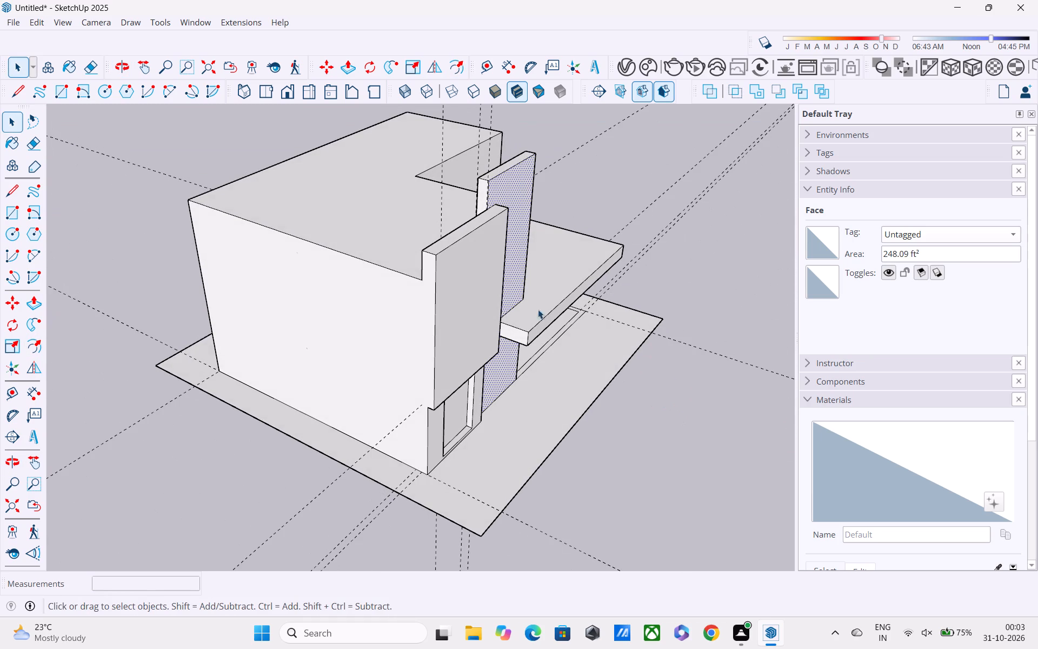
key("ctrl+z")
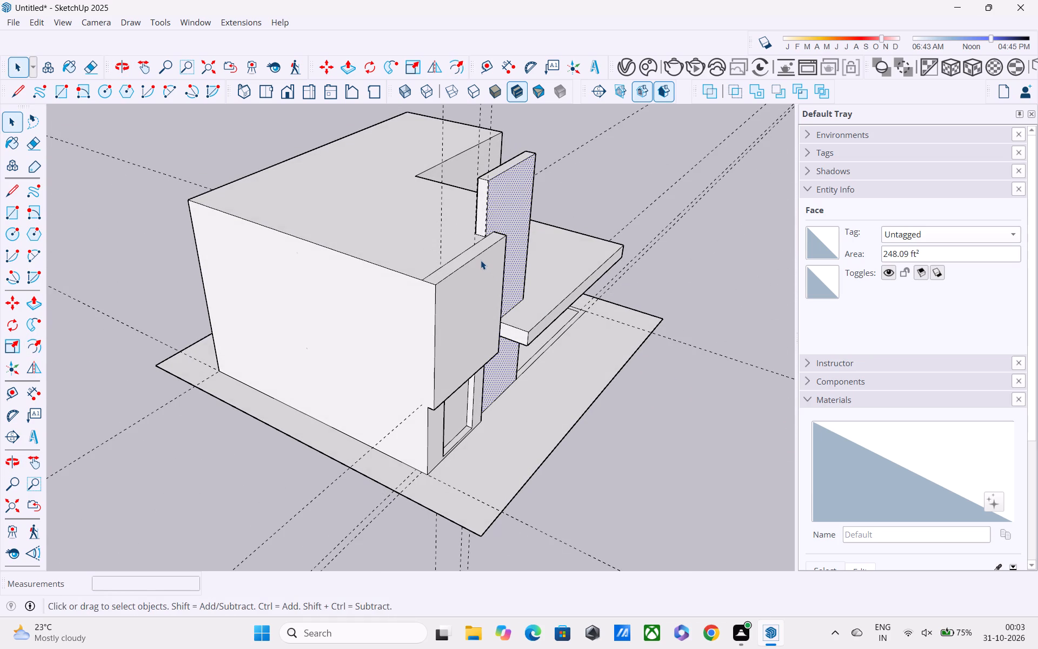
Offset the outline of the projecting upper block's front face inward by about 2' 5".
middle_click_drag(480, 260, 346, 182)
scroll(388, 310, "up", 2)
key("r")
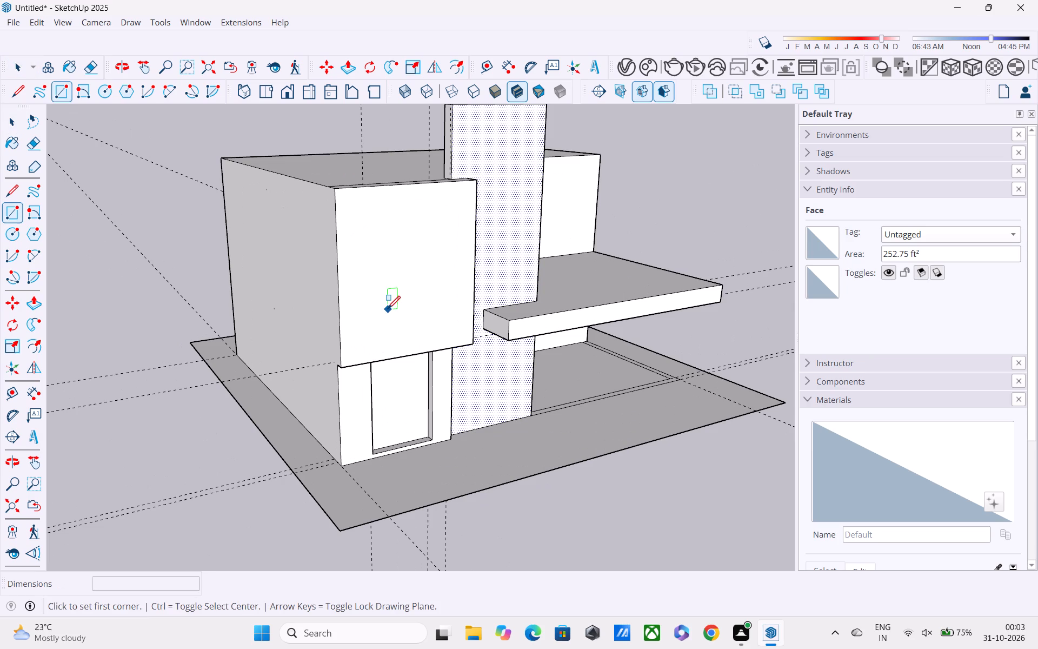
key("f")
middle_click_drag(373, 276, 297, 241)
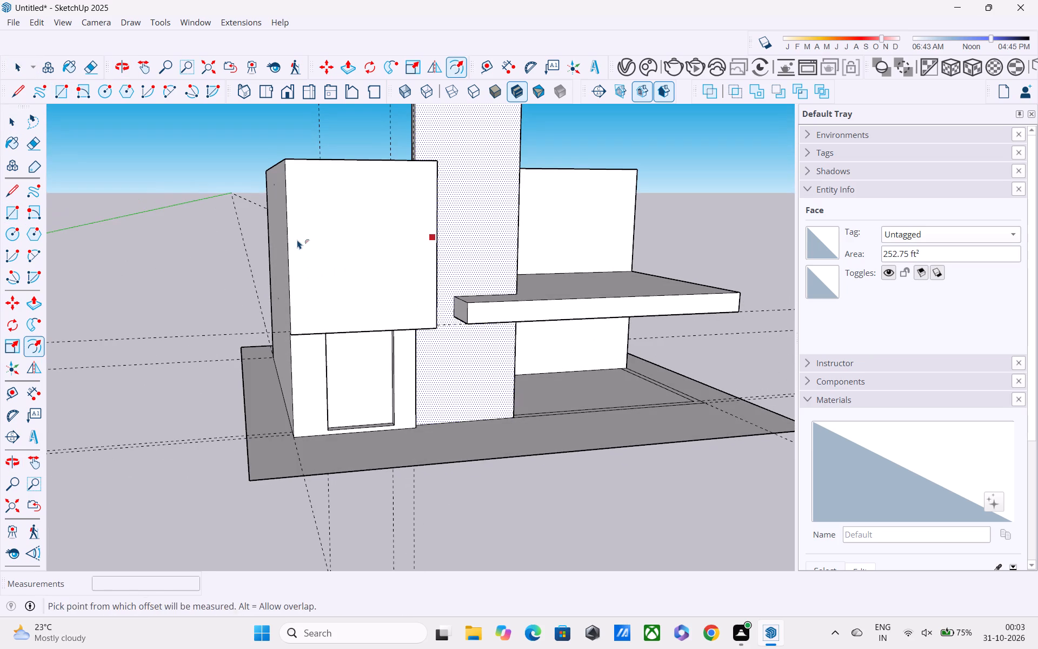
key("space")
left_click(314, 244)
key("f")
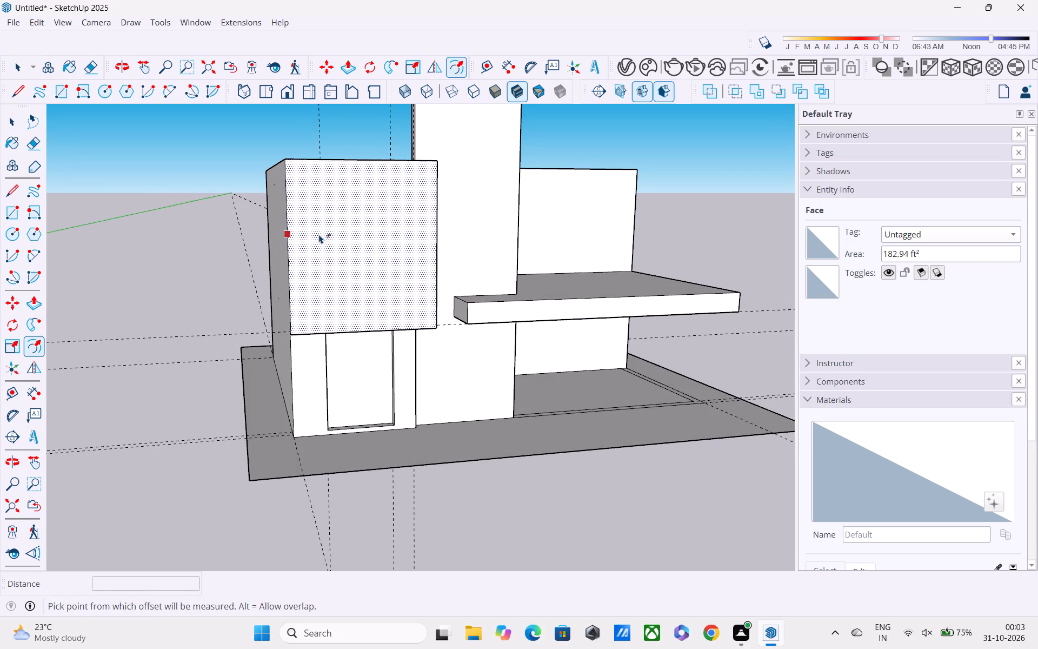
left_click(319, 234)
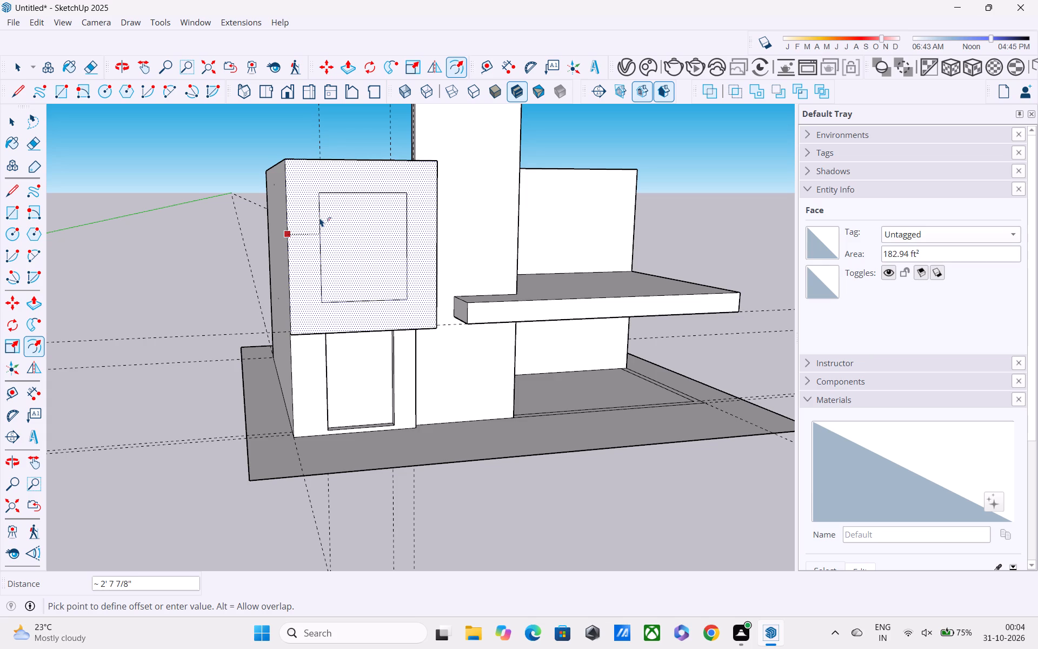
left_click(317, 213)
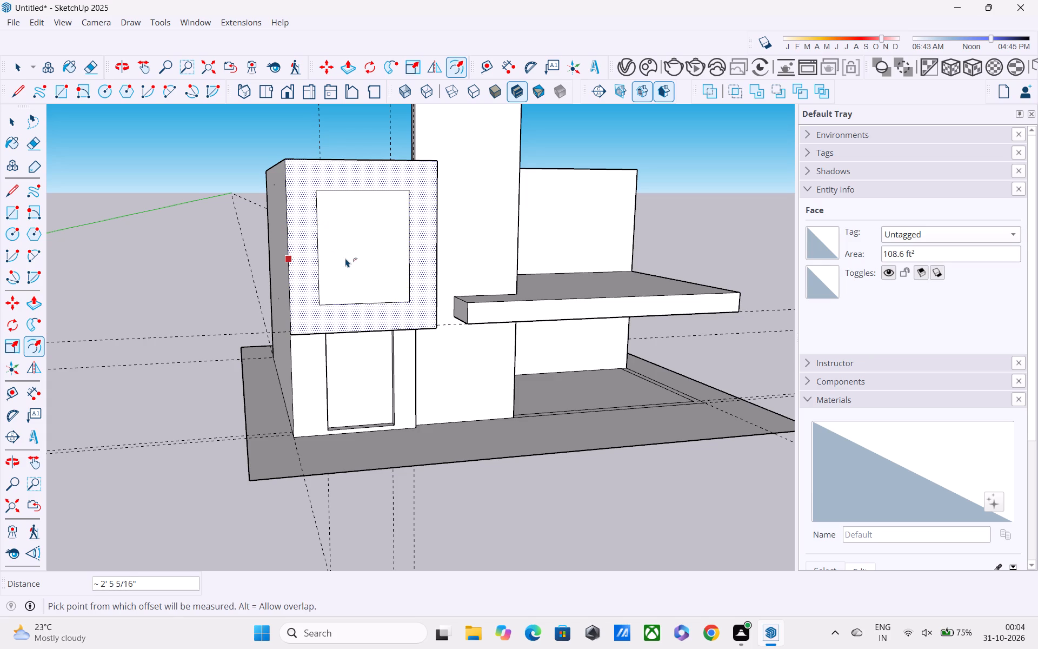
Offset the inner rectangle on the projecting block's front face inward by 6" as a window frame border.
type("F")
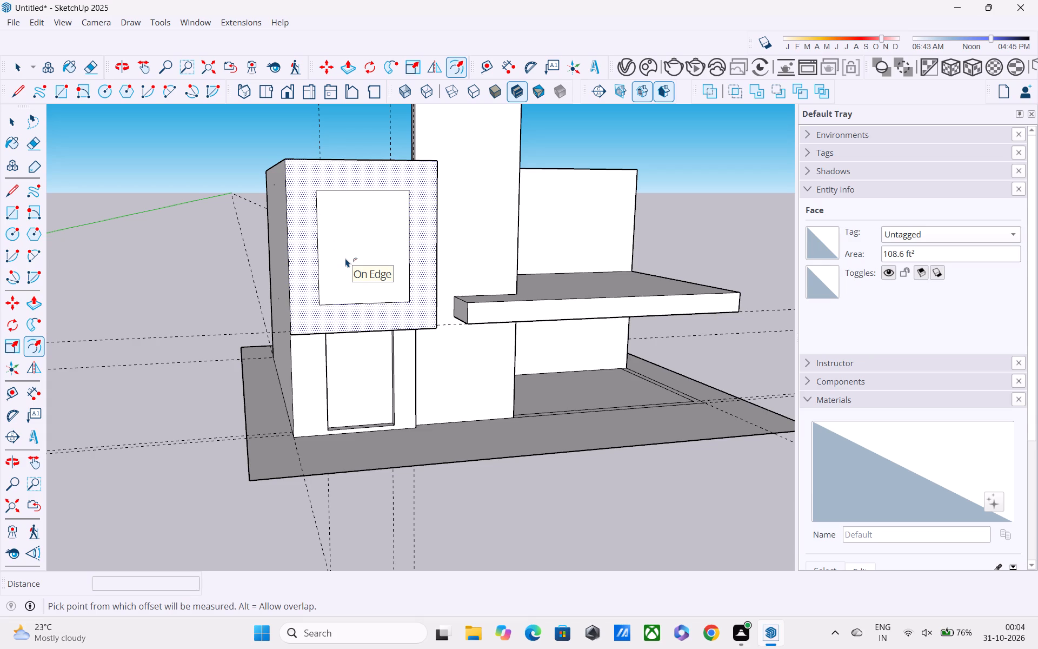
key("space")
left_click(347, 258)
key("f")
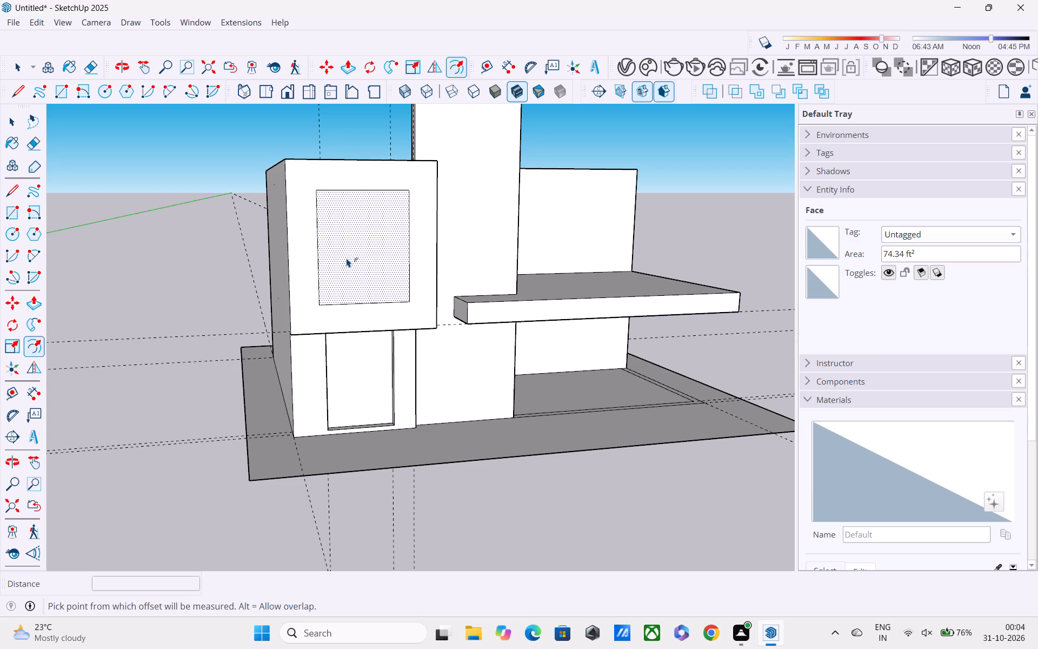
left_click(347, 258)
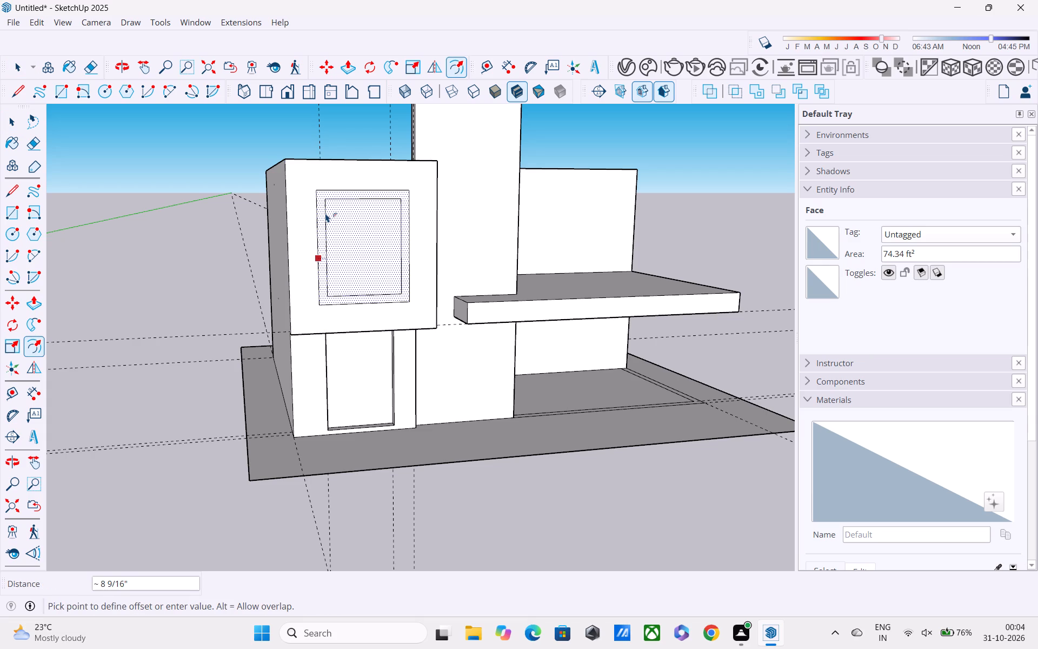
type("4\"")
key("Return")
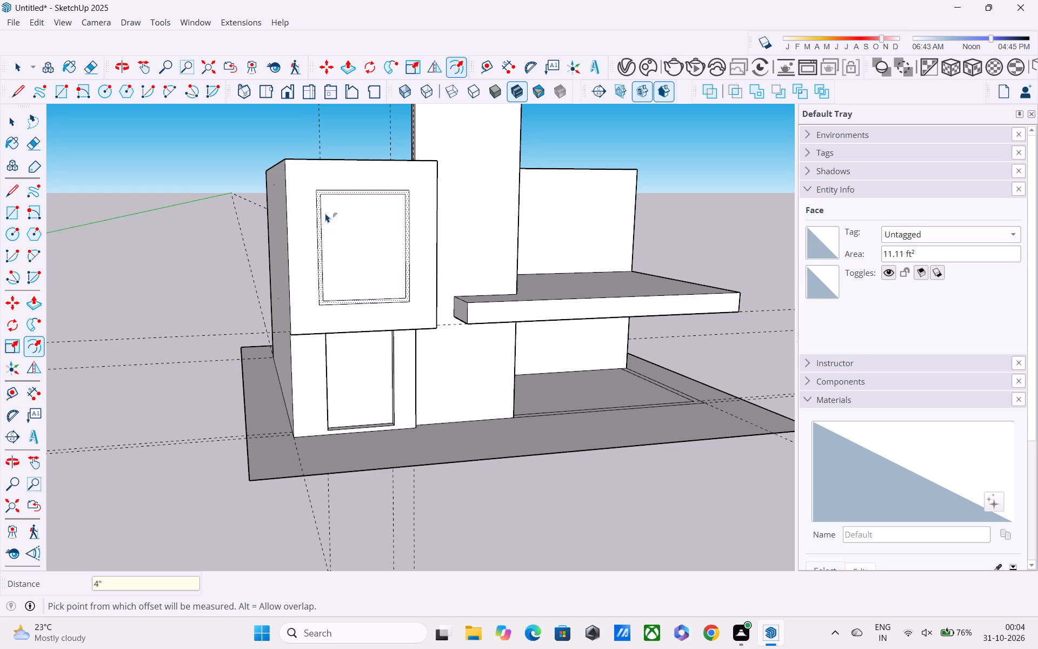
type("6\"")
key("Return")
Push/Pull the window frame border outward by 1' from the projecting block's front face.
type("OP")
scroll(318, 207, "up", 2)
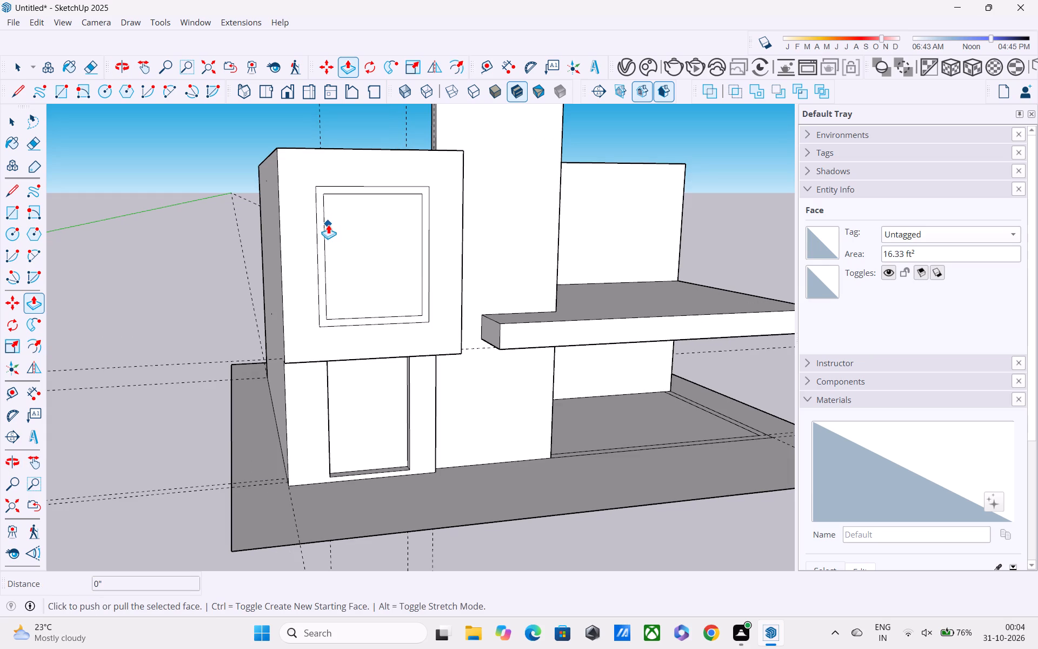
key("space")
left_click(320, 214)
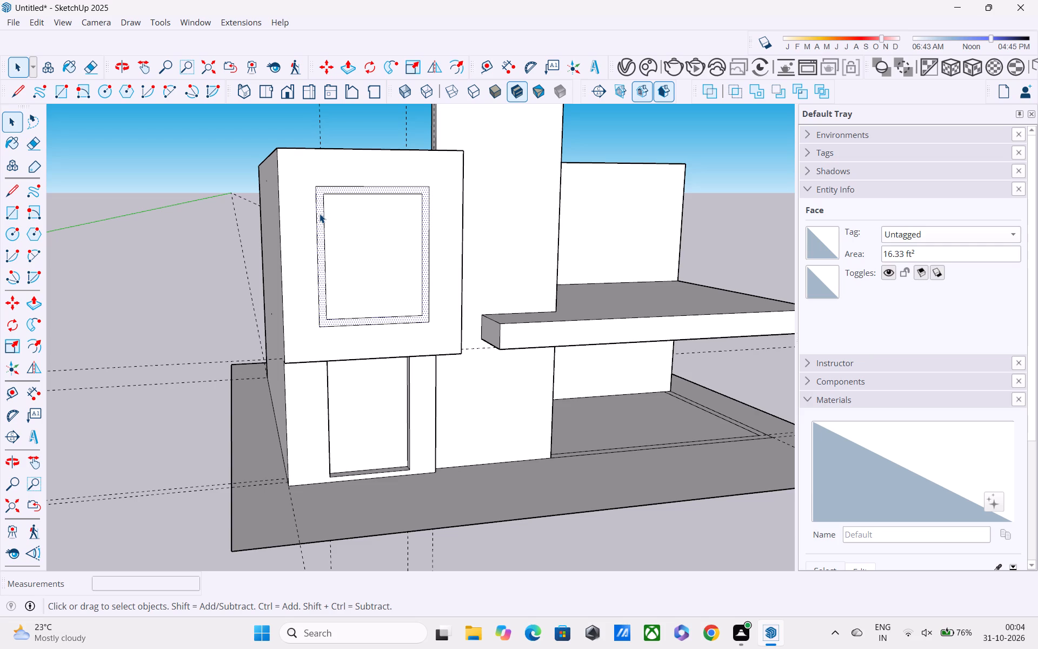
key("p")
left_click(320, 217)
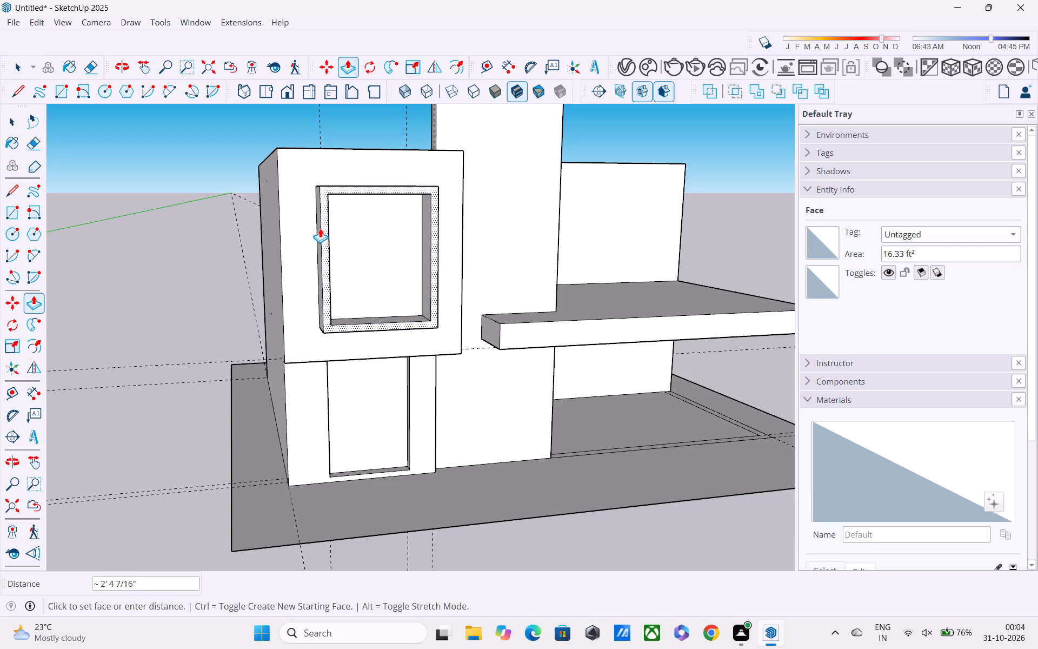
type("3\"")
key("Return")
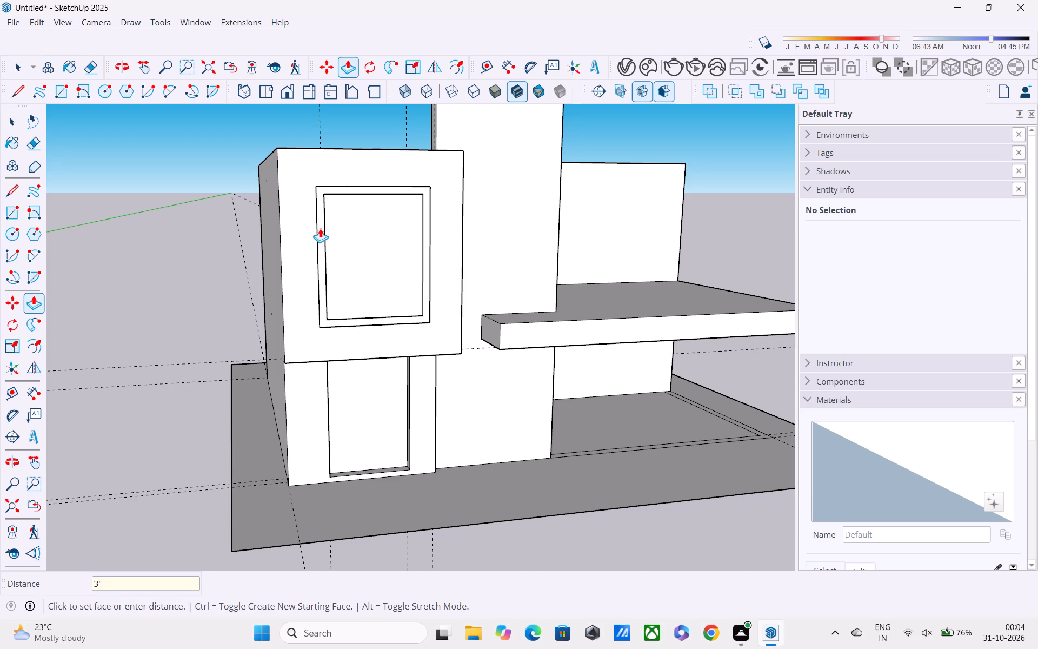
type("6\"")
key("Return")
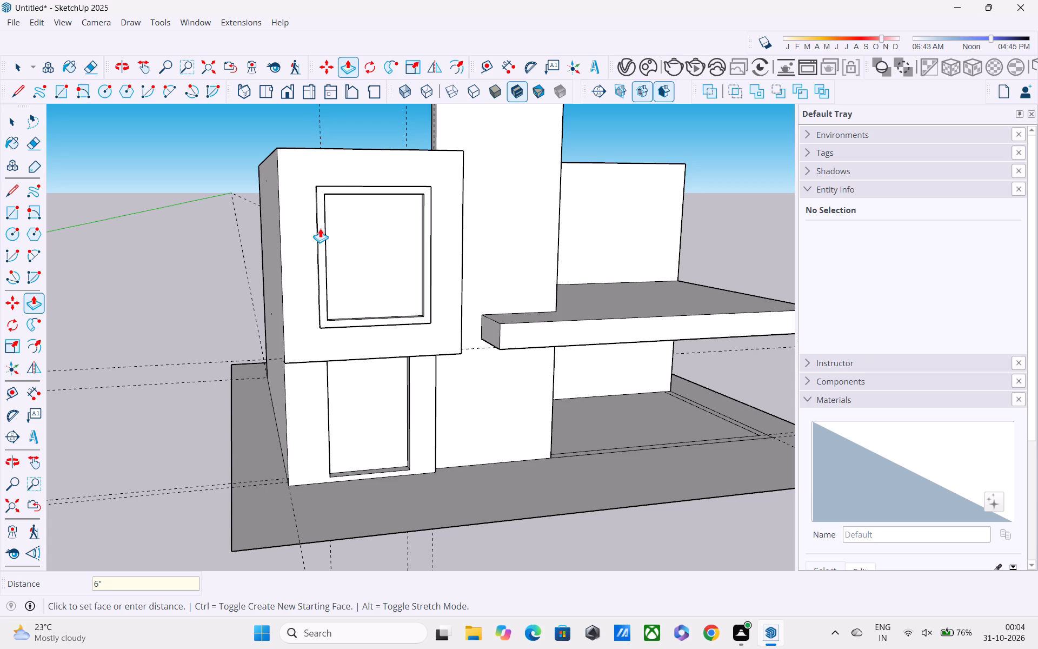
type("1\"")
key("Return")
type("1'")
key("Return")
Push the panel inside the window frame back 2' 3" to cut the opening through the wall.
scroll(381, 295, "up", 1)
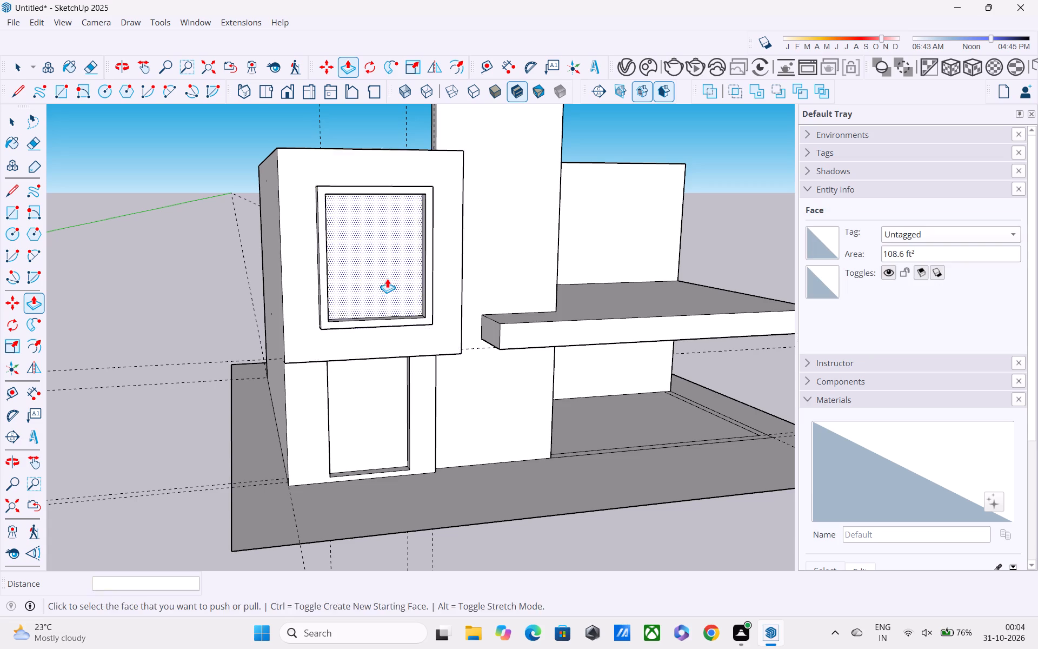
scroll(387, 279, "up", 1)
middle_click_drag(388, 276, 280, 293)
left_click(271, 269)
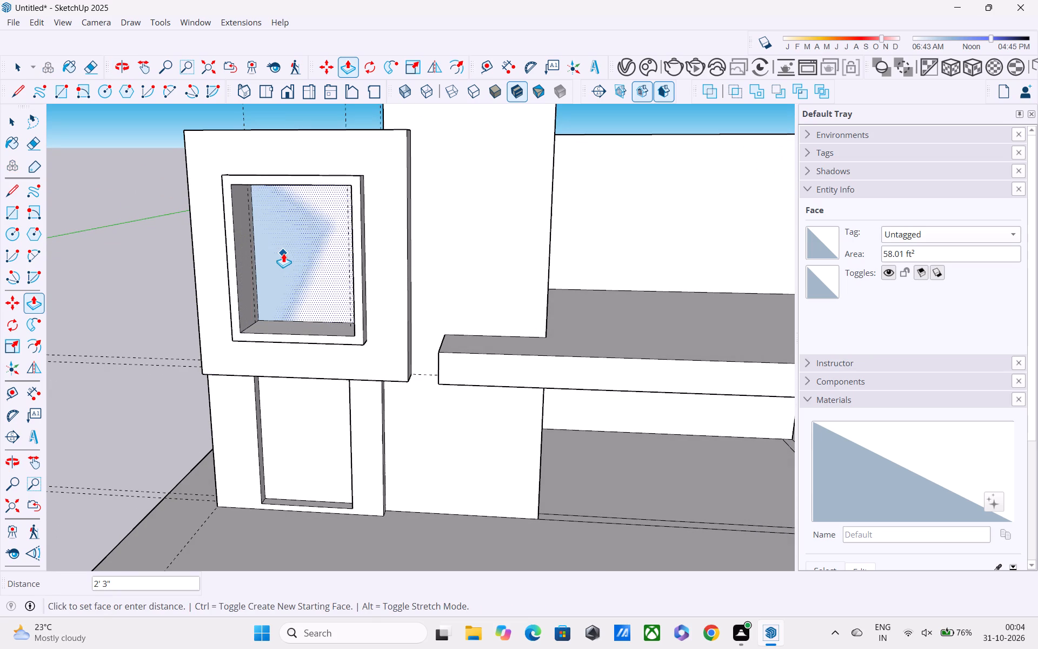
left_click(283, 253)
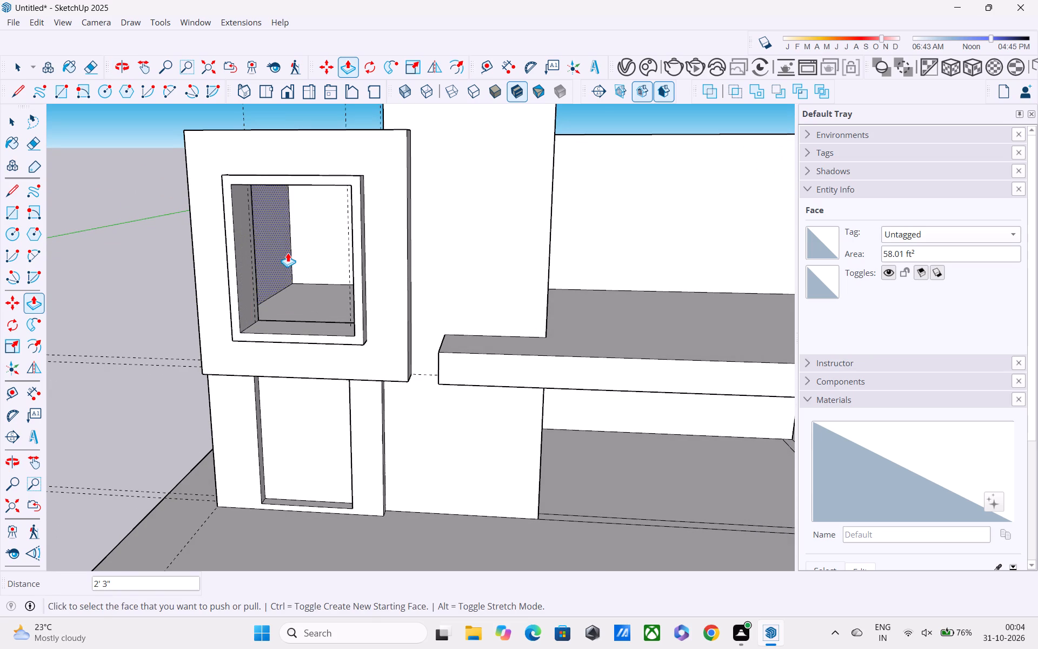
Draw a rectangle across the upper window opening, set back inside the frame, to make the glass pane.
scroll(288, 253, "up", 2)
middle_click_drag(288, 251, 280, 211)
scroll(269, 163, "down", 2)
key("r")
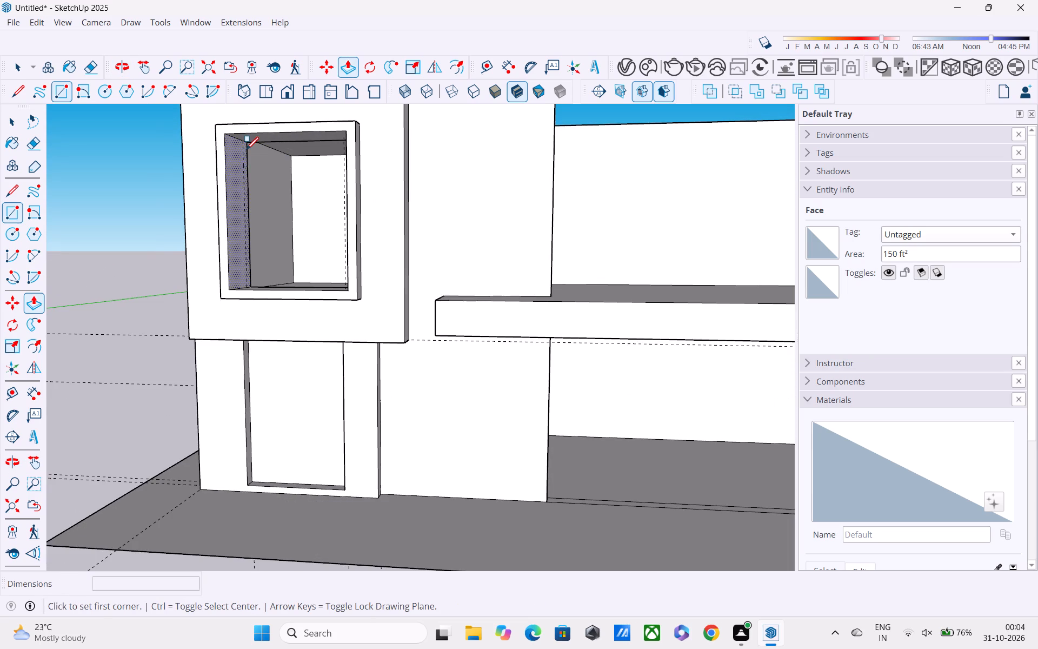
scroll(246, 151, "up", 3)
left_click(237, 135)
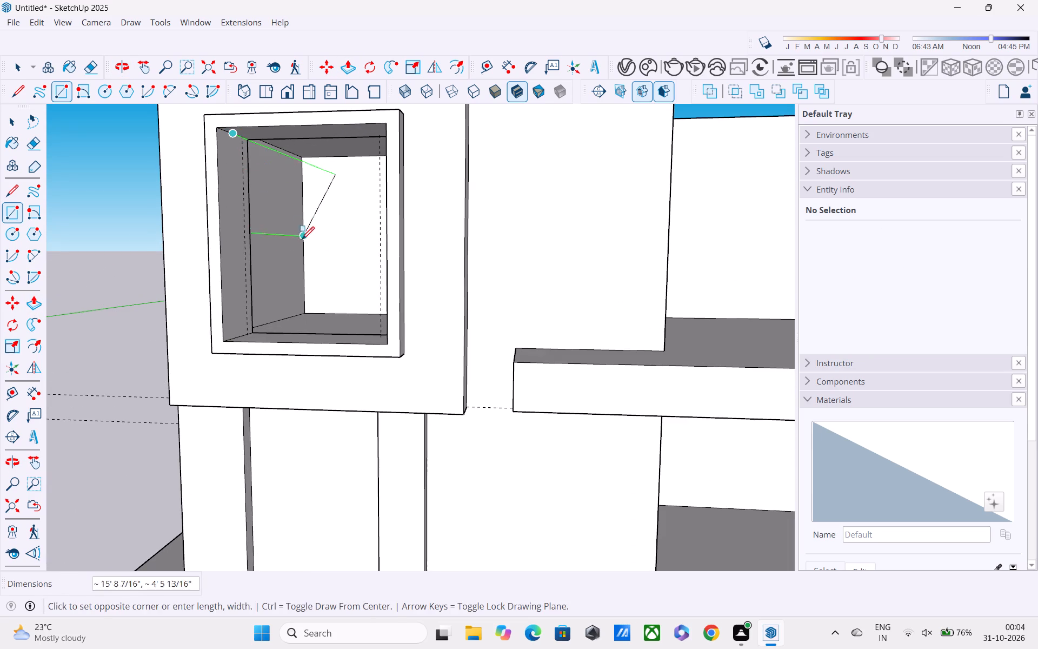
middle_click_drag(348, 283, 551, 327)
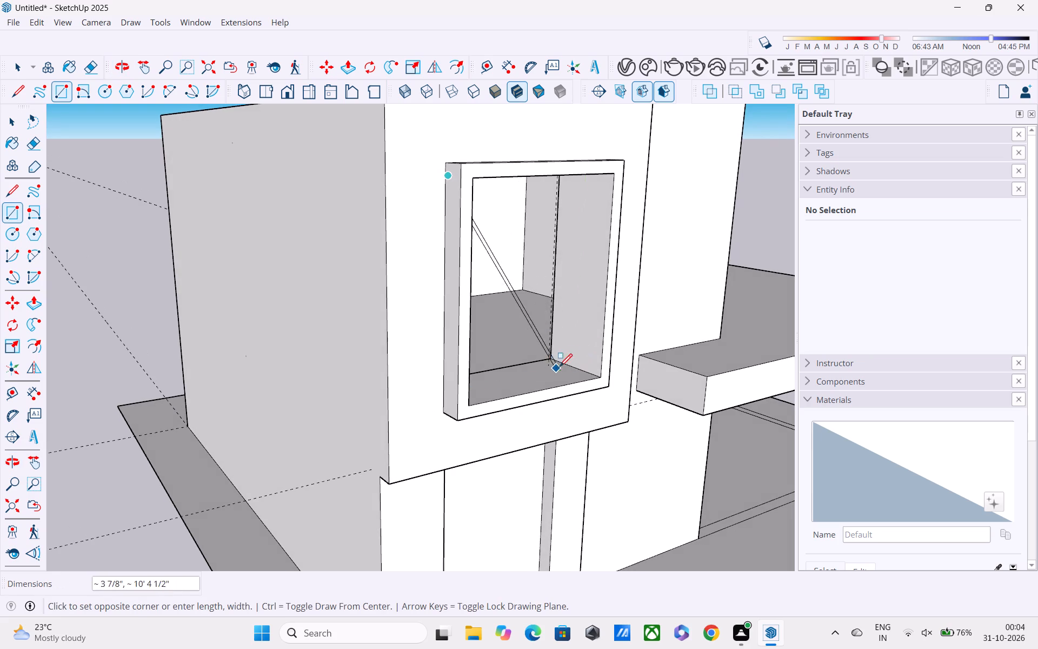
left_click(574, 365)
middle_click_drag(562, 362, 538, 352)
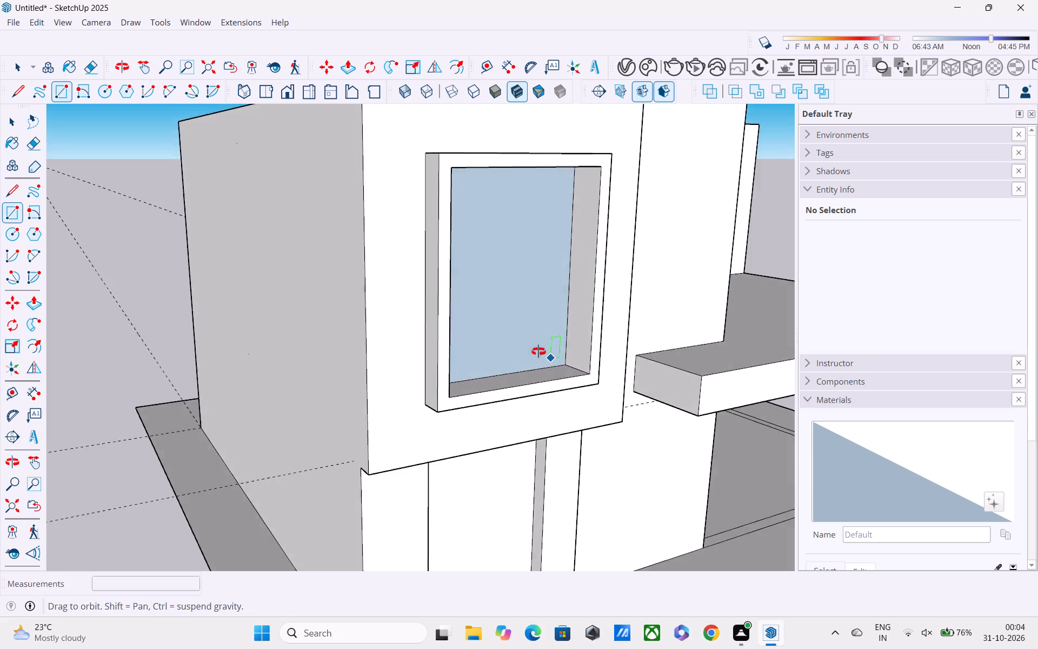
middle_click_drag(538, 352, 490, 311)
Paint the upper window's pane with Glass_Mirror_01 from the Glass materials.
key("space")
scroll(469, 289, "down", 3)
left_click(468, 289)
right_click(468, 289)
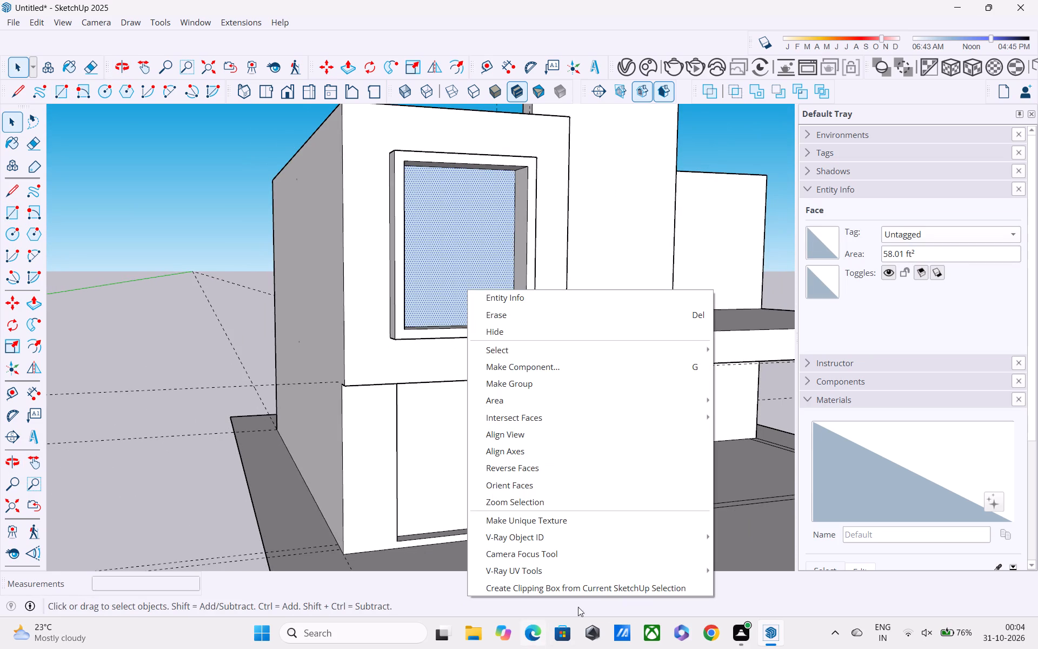
left_click(845, 324)
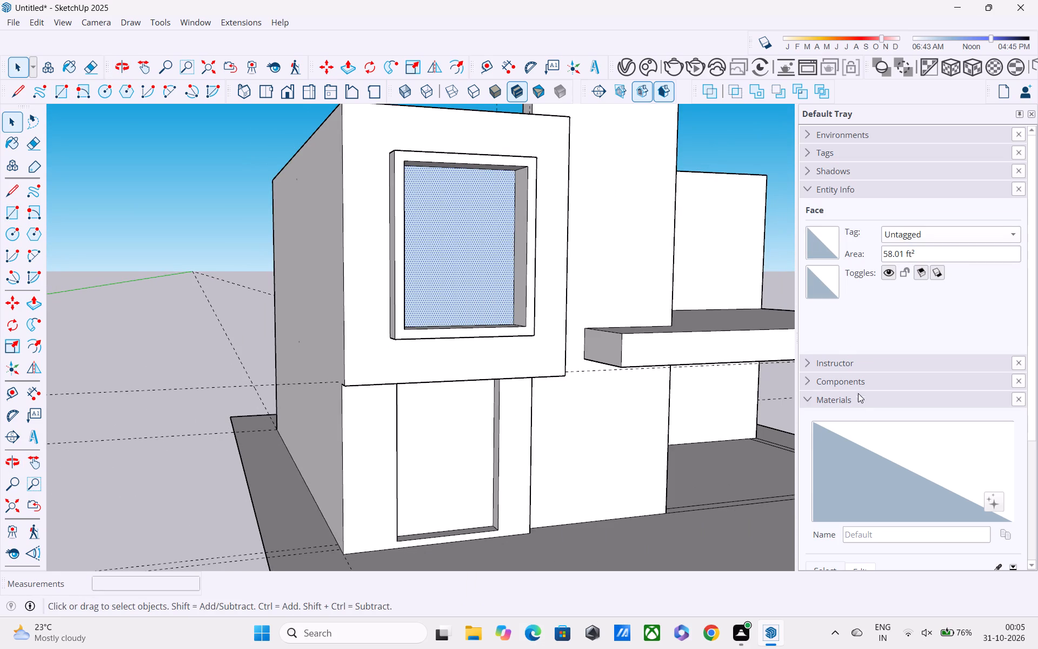
scroll(863, 416, "down", 2)
left_click(866, 420)
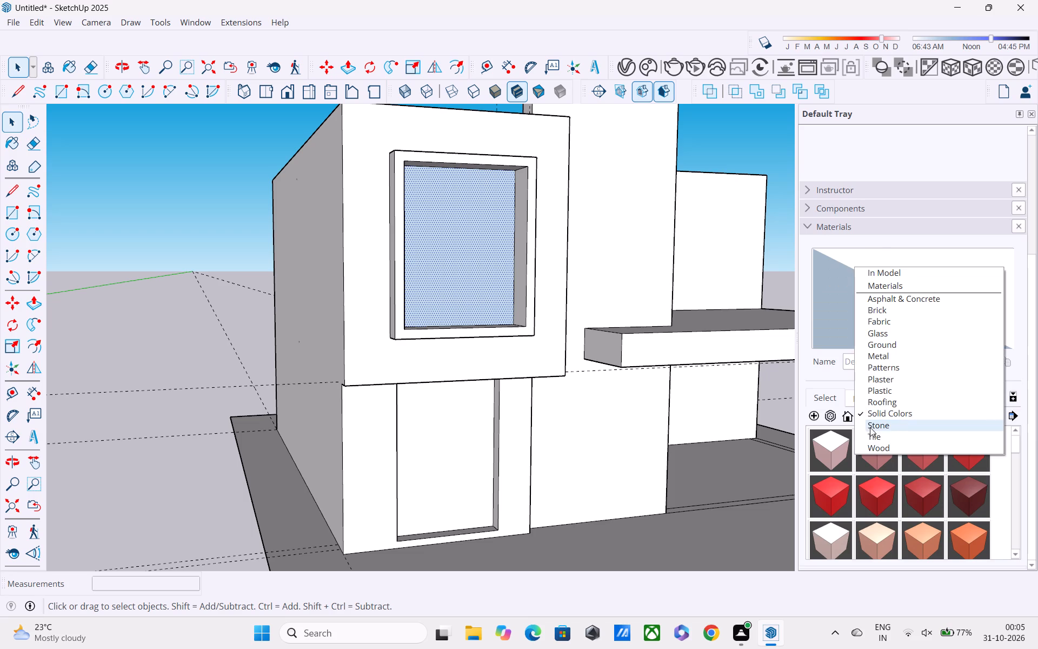
left_click(882, 332)
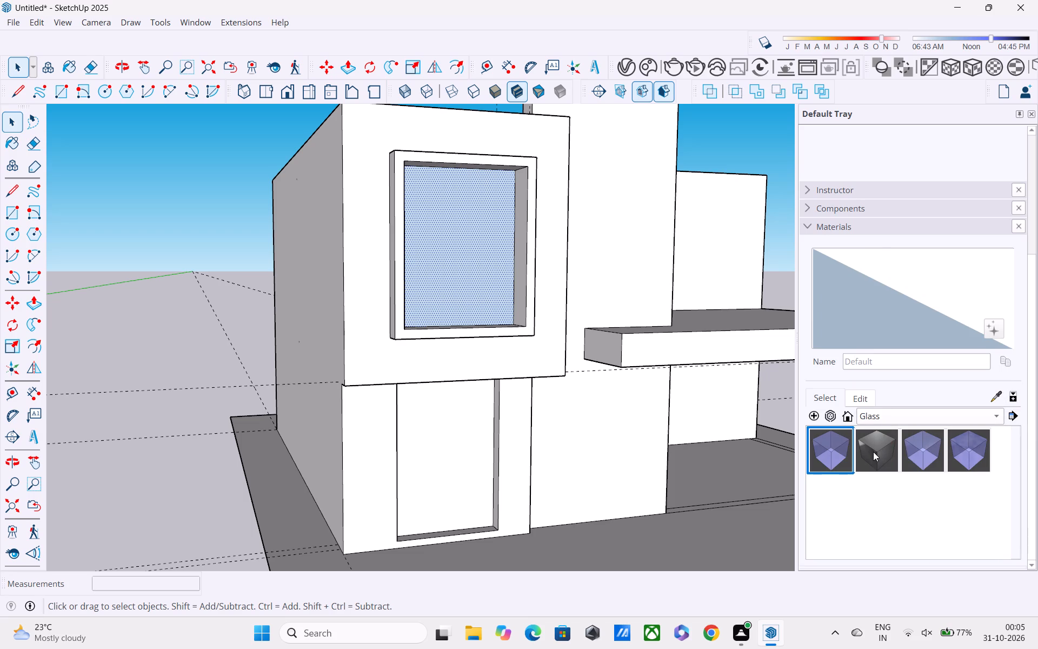
left_click(873, 452)
left_click(489, 223)
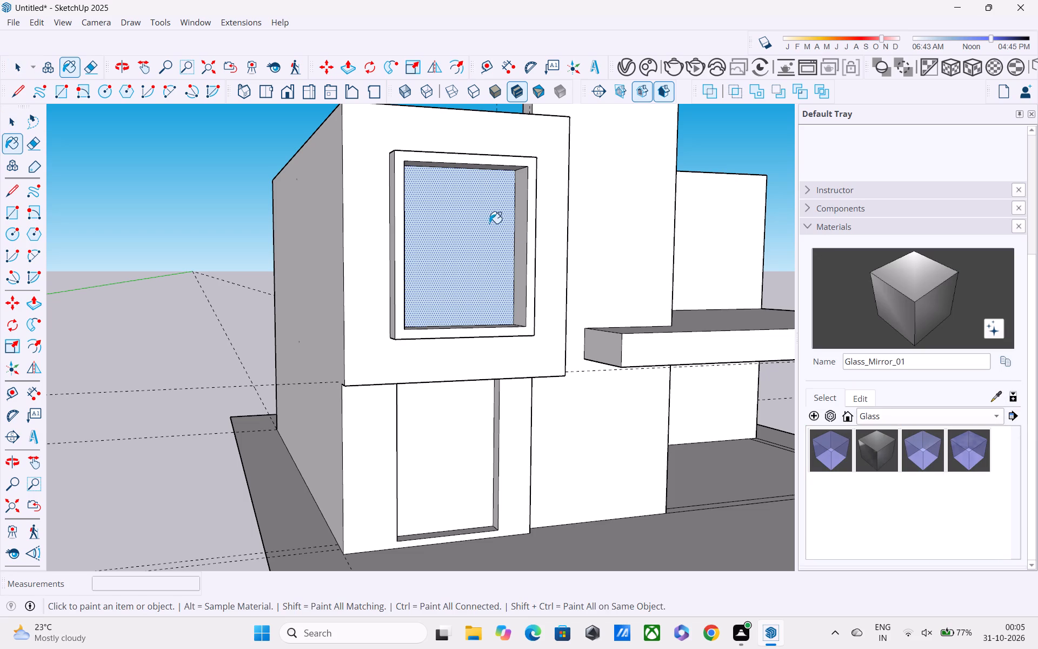
Examine the glazed window and the overall front facade from several angles and distances.
middle_click_drag(569, 312, 497, 288)
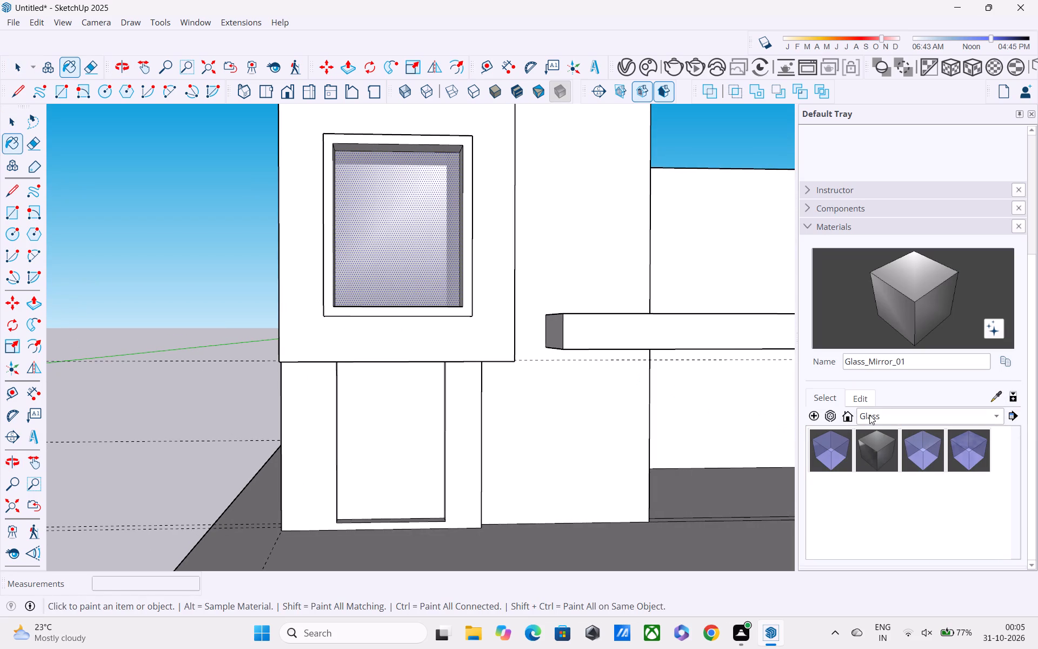
scroll(746, 369, "down", 3)
key("space")
middle_click_drag(508, 375, 273, 451)
scroll(386, 379, "down", 1)
middle_click_drag(450, 353, 489, 329)
scroll(510, 322, "down", 5)
middle_click_drag(524, 320, 558, 274)
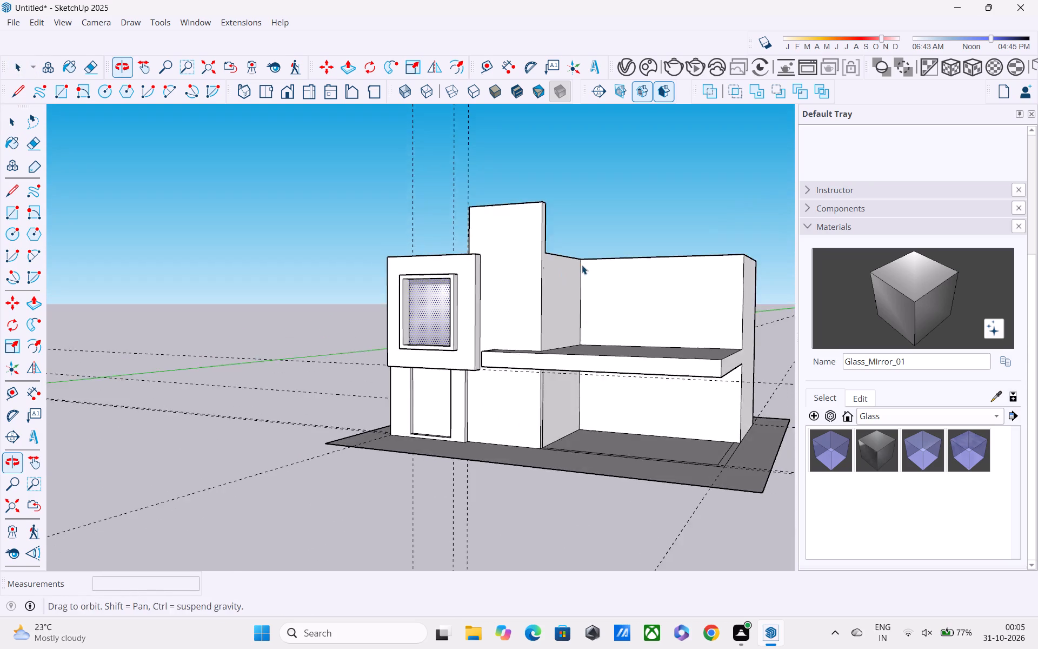
scroll(586, 265, "down", 6)
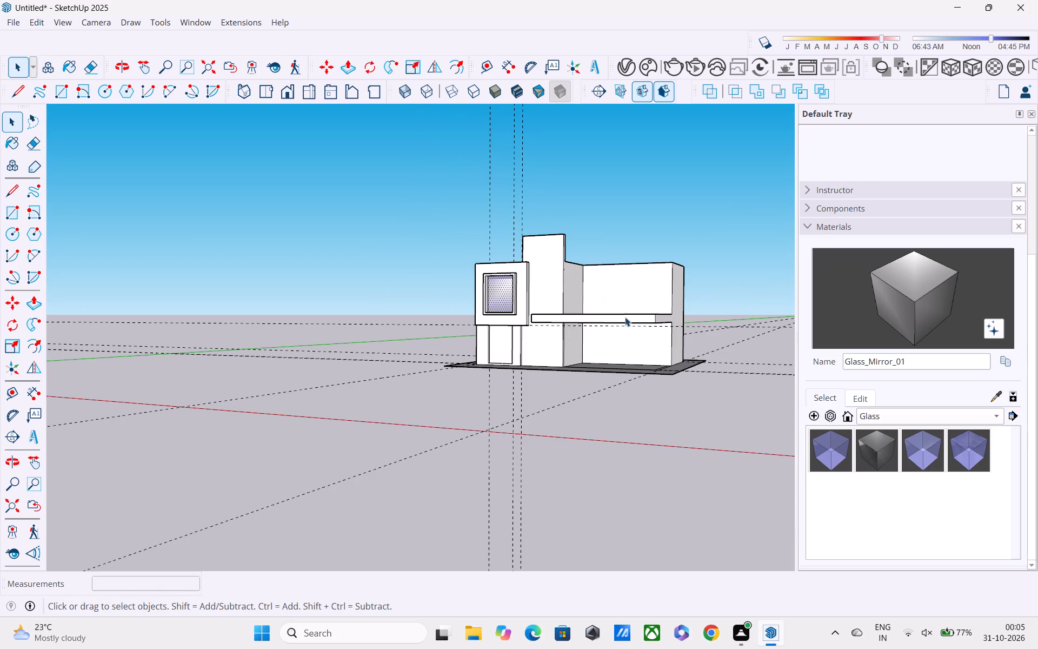
middle_click_drag(635, 330, 593, 343)
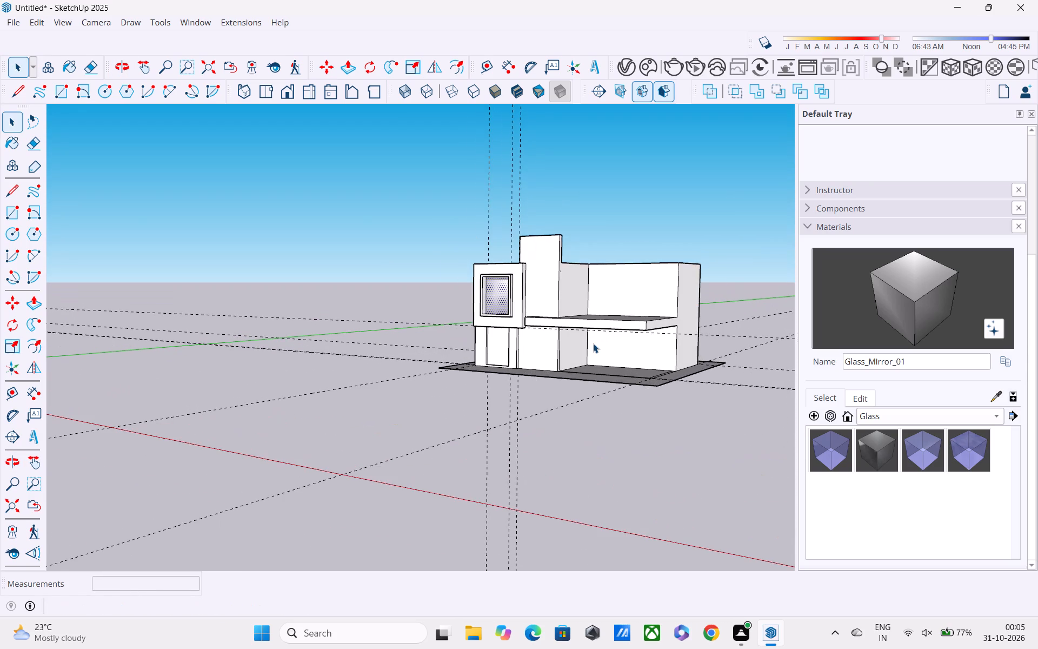
Draw a line down the tall raised wall's side from its upper inner corner to the slab, separating its narrow strip.
scroll(593, 343, "up", 3)
middle_click_drag(592, 343, 390, 436)
scroll(422, 370, "up", 3)
scroll(456, 332, "up", 3)
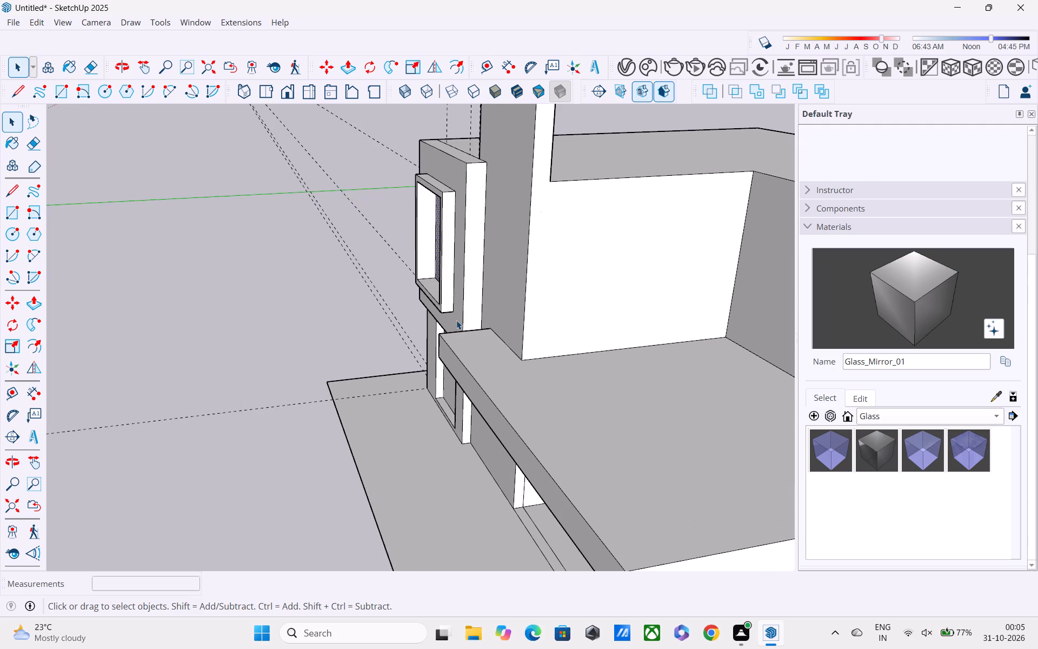
key("l")
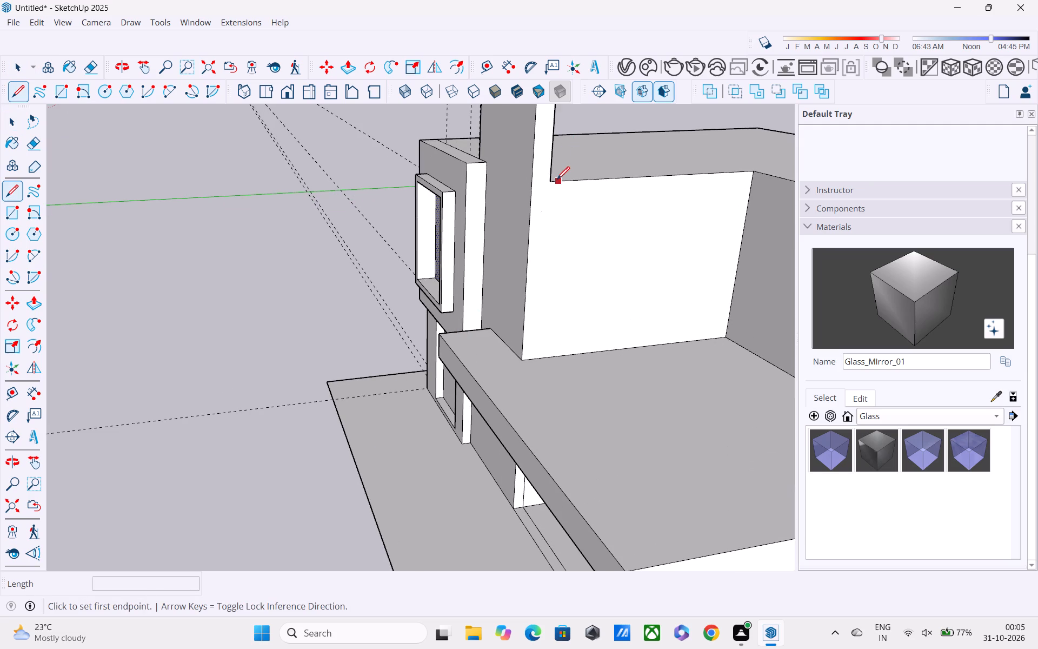
left_click(556, 182)
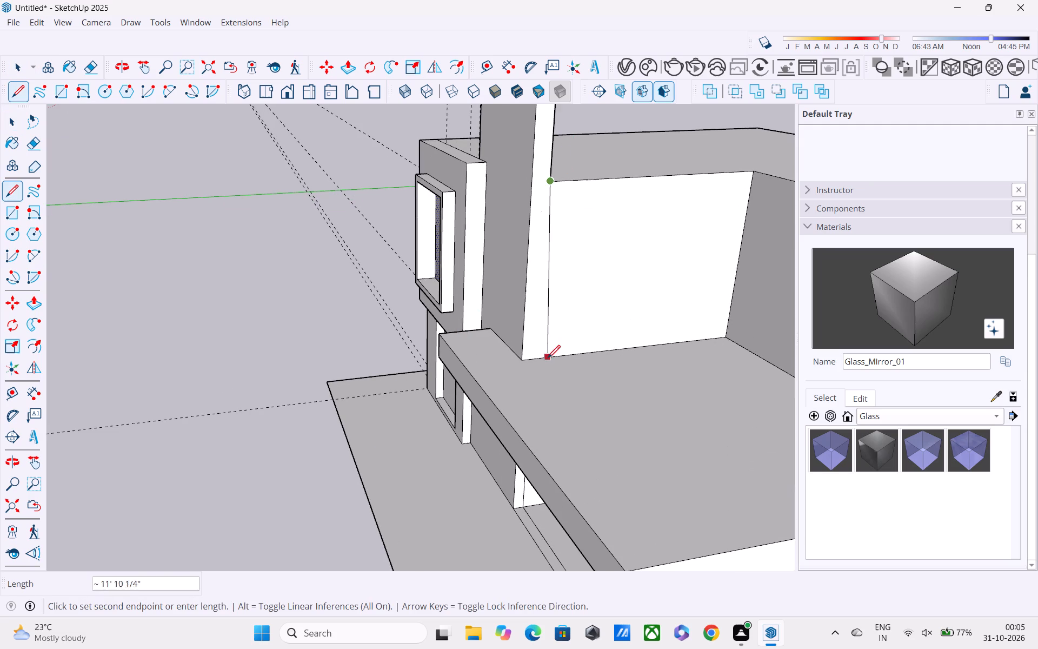
left_click(539, 363)
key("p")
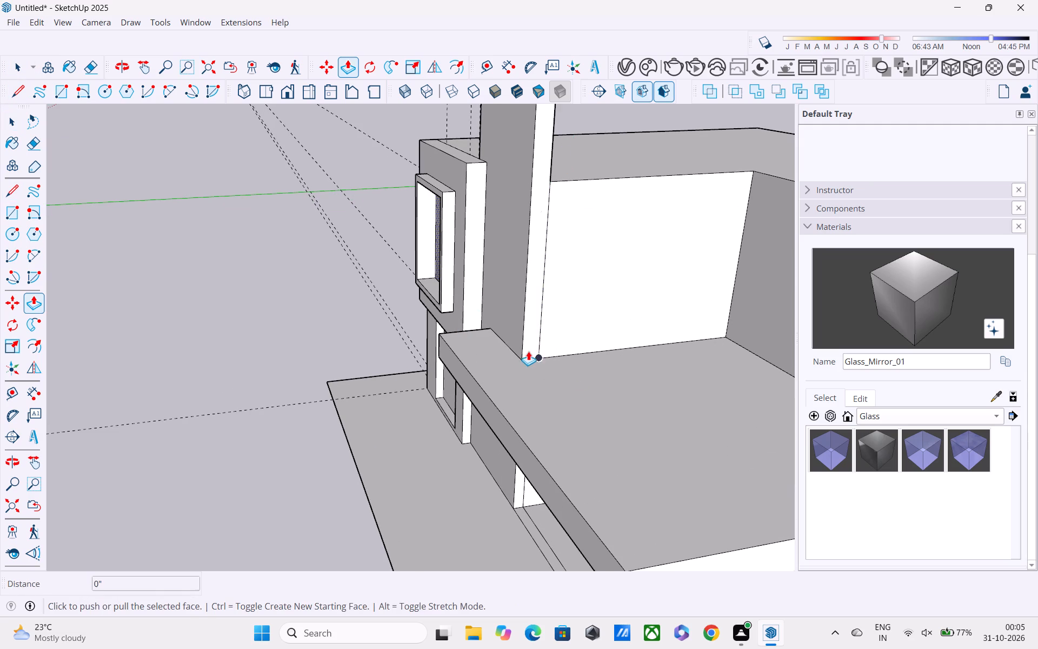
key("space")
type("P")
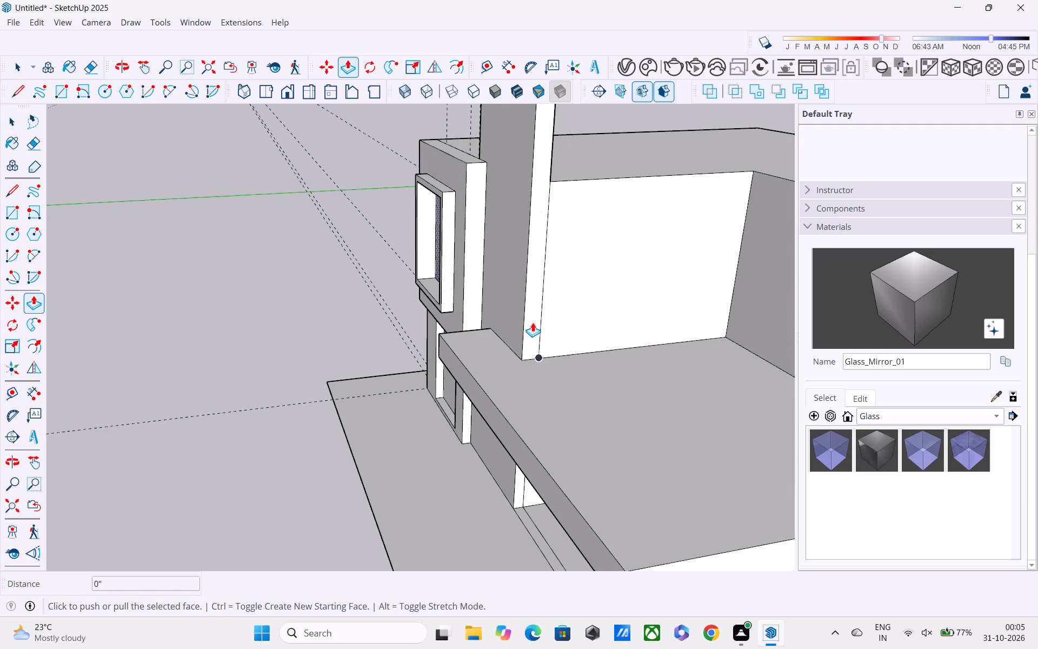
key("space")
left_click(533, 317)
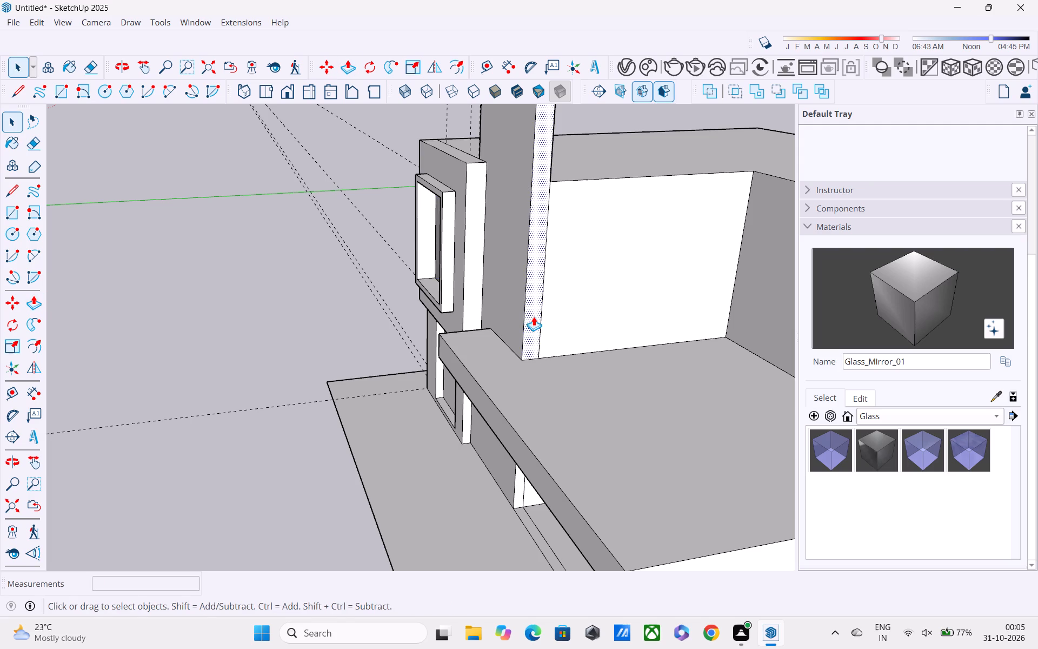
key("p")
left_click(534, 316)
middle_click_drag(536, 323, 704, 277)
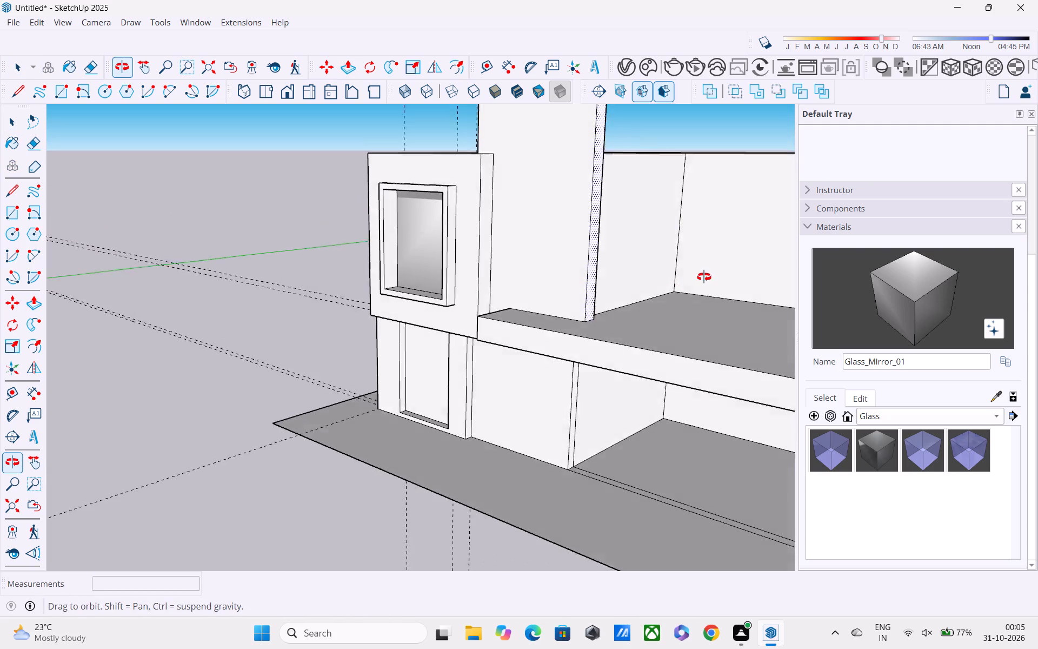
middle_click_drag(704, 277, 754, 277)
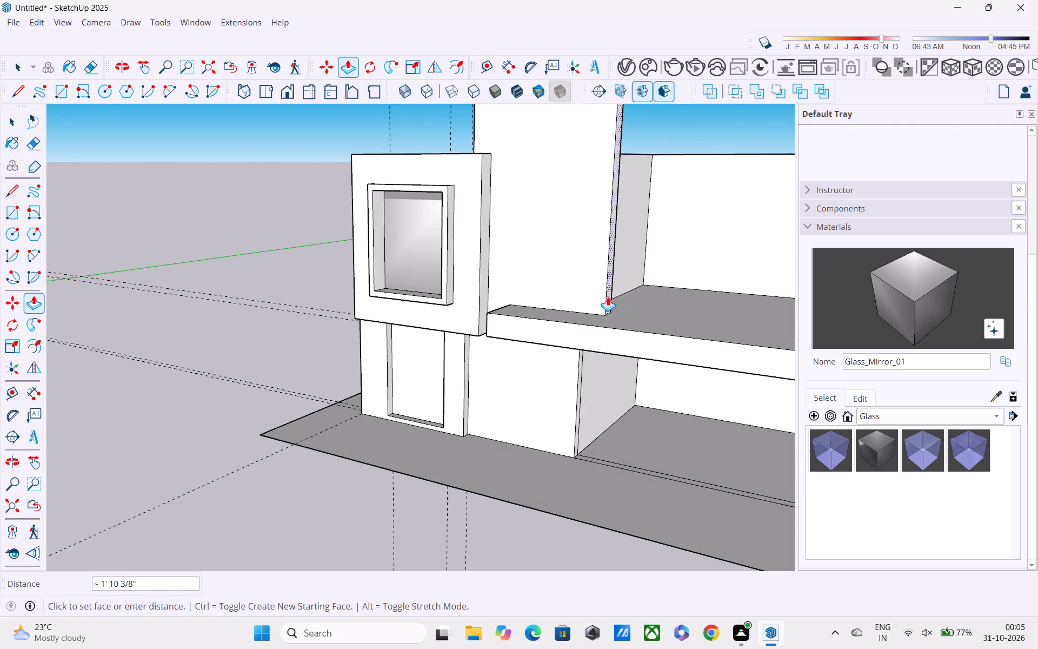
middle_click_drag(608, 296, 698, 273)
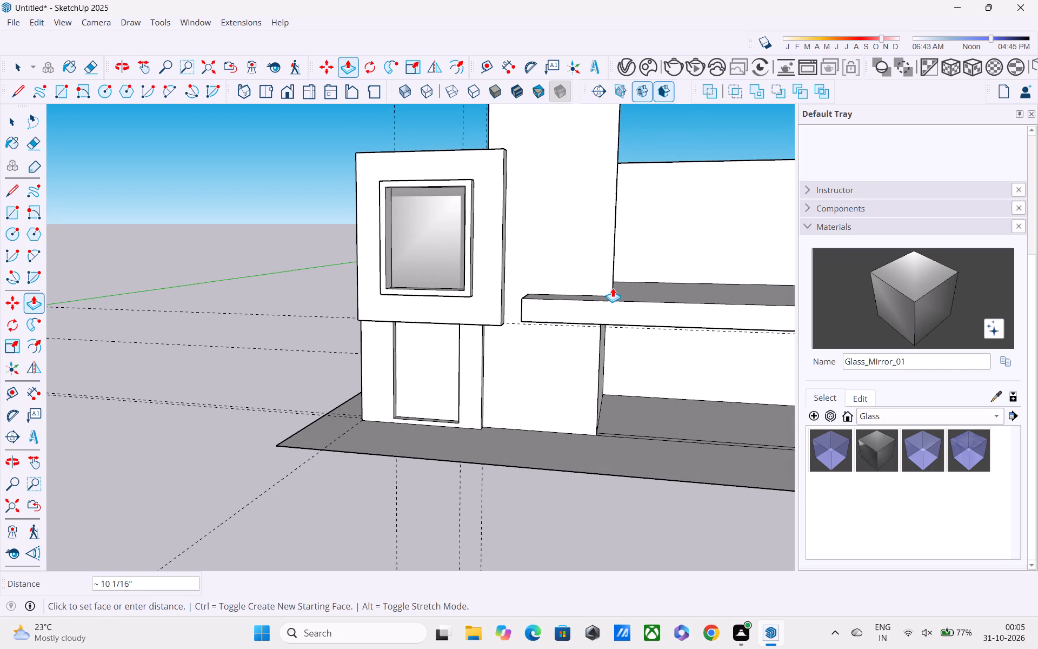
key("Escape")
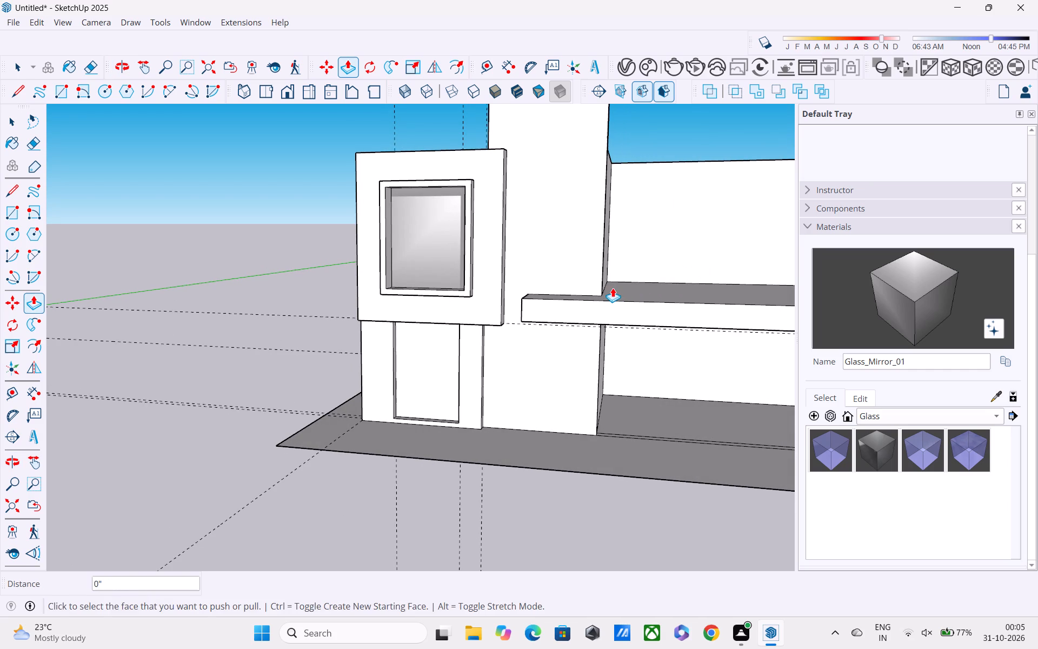
Push/Pull the tall raised wall's narrow side strip outward about 1' 1/4" to widen the wall.
middle_click_drag(613, 288, 500, 326)
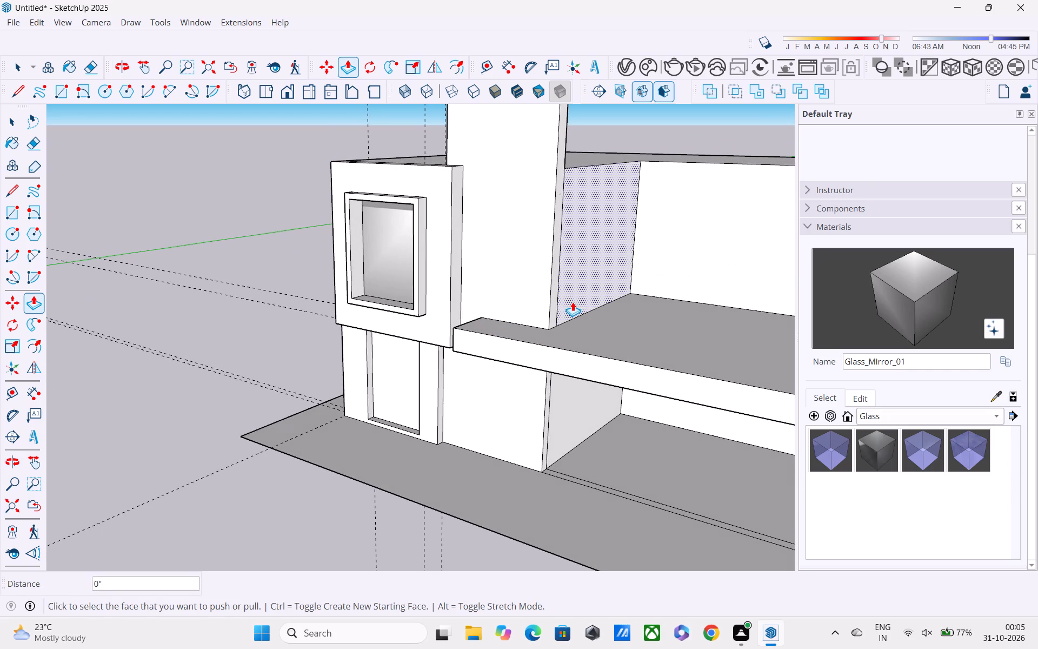
left_click(555, 316)
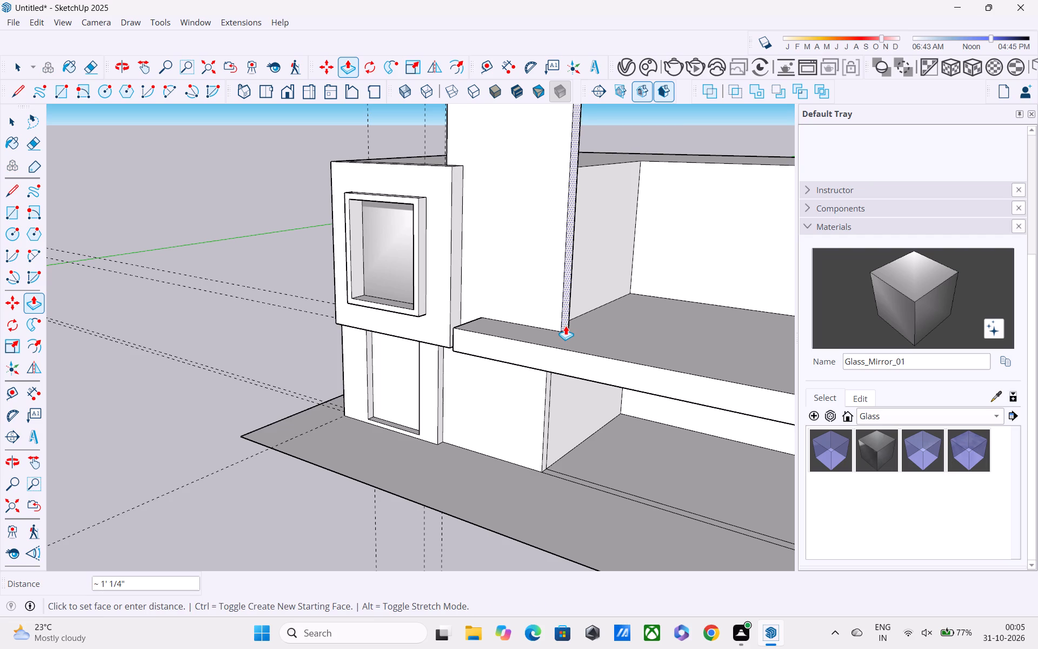
left_click(565, 326)
Push/Pull the tall raised wall's top face down by 3' to lower the wall.
middle_click_drag(571, 328, 647, 335)
scroll(648, 333, "down", 5)
middle_click_drag(588, 357, 561, 402)
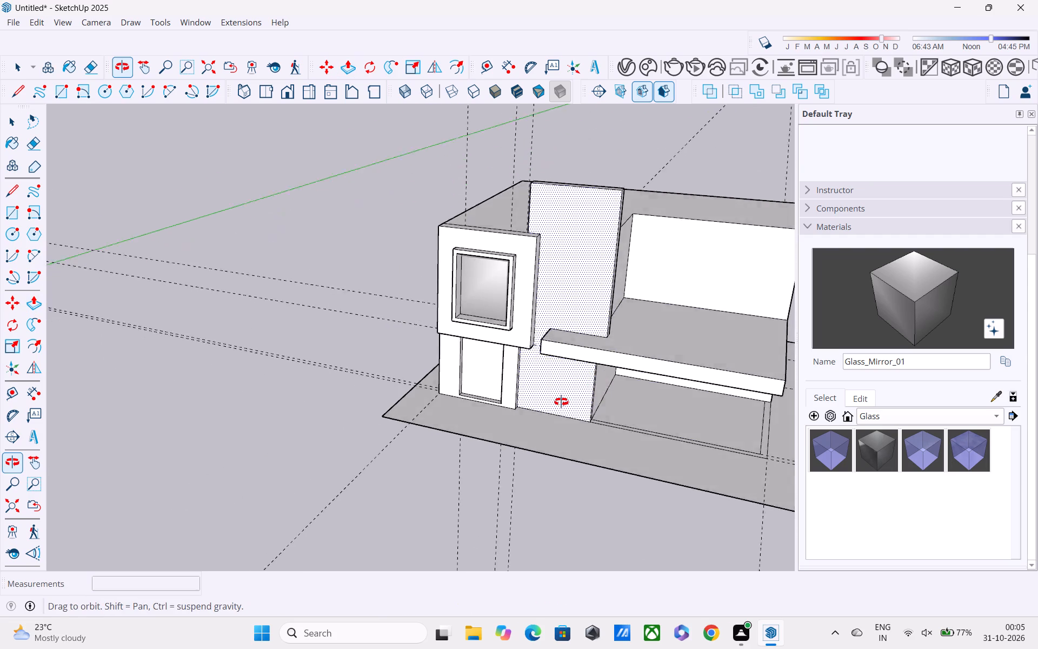
middle_click_drag(561, 402, 431, 450)
middle_click_drag(505, 254, 616, 114)
scroll(616, 114, "down", 1)
scroll(582, 202, "down", 1)
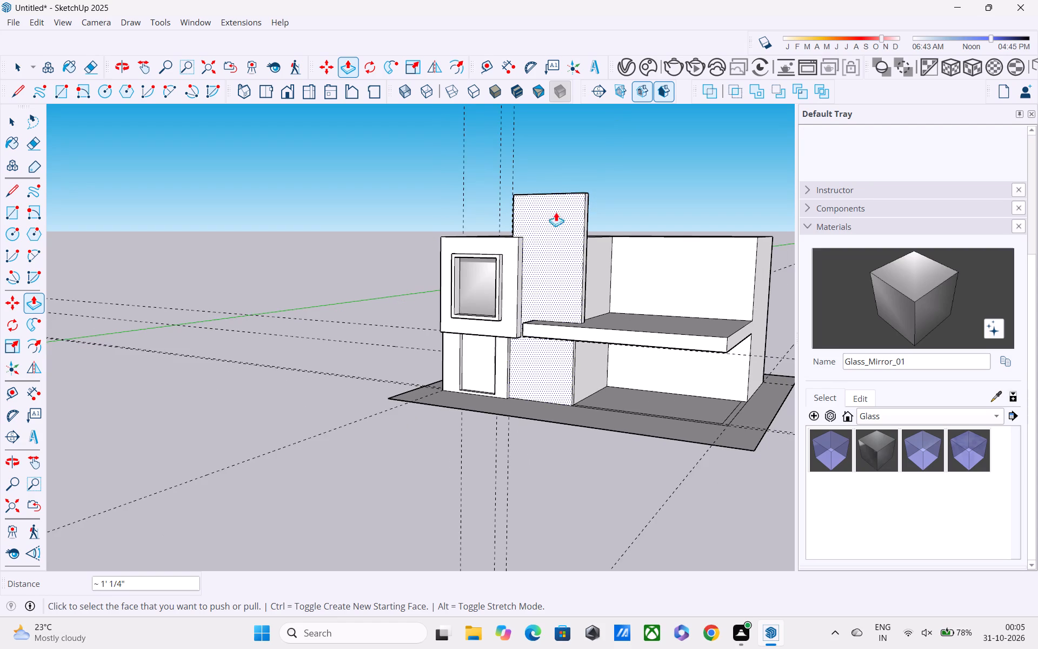
middle_click_drag(534, 269, 447, 390)
scroll(504, 246, "up", 3)
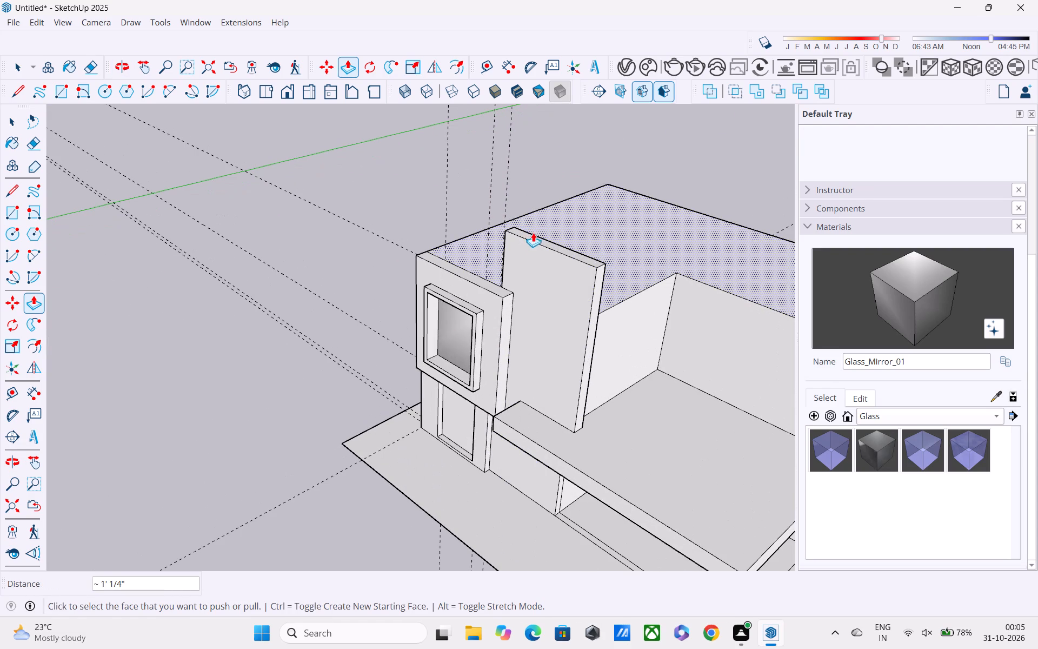
left_click(534, 239)
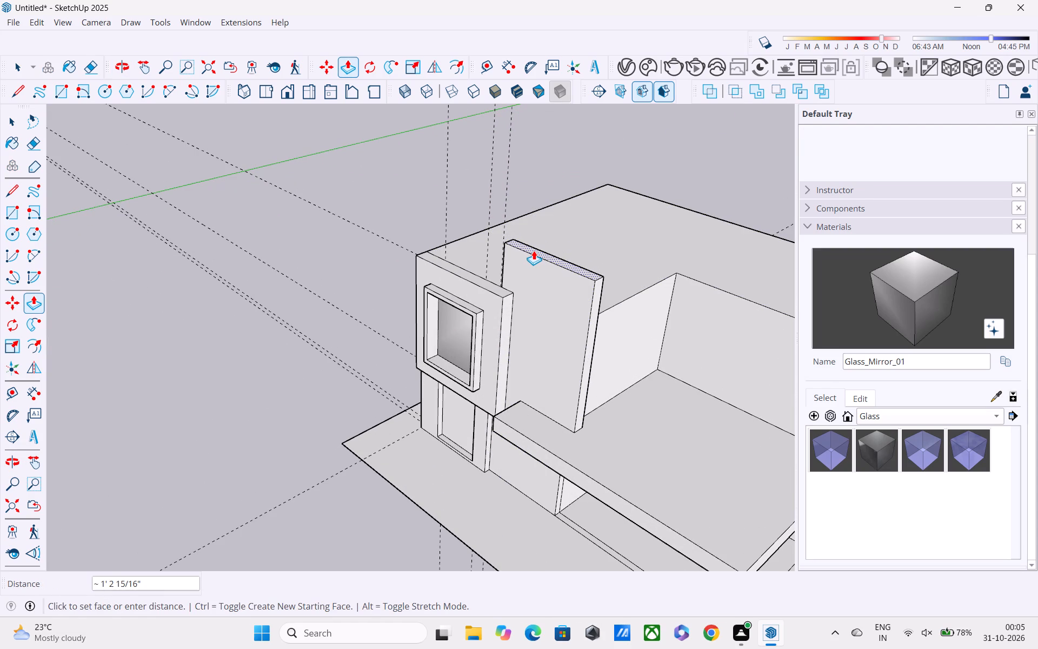
type("3'")
key("Return")
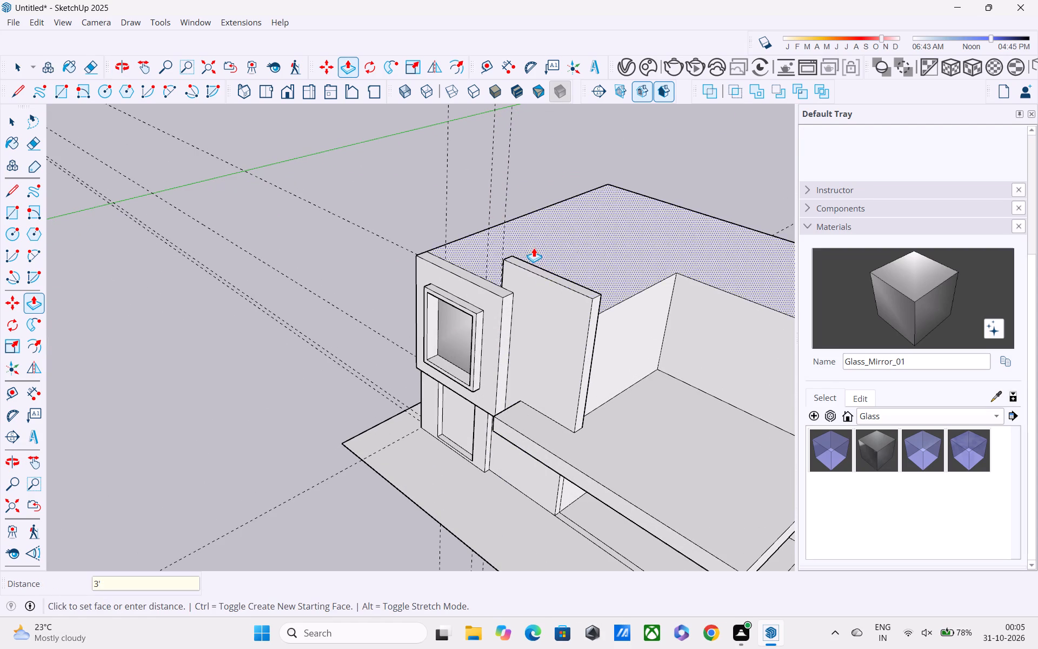
Examine the front facade's proportions around the widened tall wall from several angles and distances.
scroll(534, 300, "down", 1)
middle_click_drag(534, 300, 648, 176)
scroll(648, 176, "up", 1)
scroll(633, 175, "down", 3)
middle_click_drag(555, 256, 649, 262)
scroll(644, 260, "up", 3)
middle_click_drag(616, 255, 613, 194)
scroll(587, 219, "down", 3)
middle_click_drag(592, 272, 607, 312)
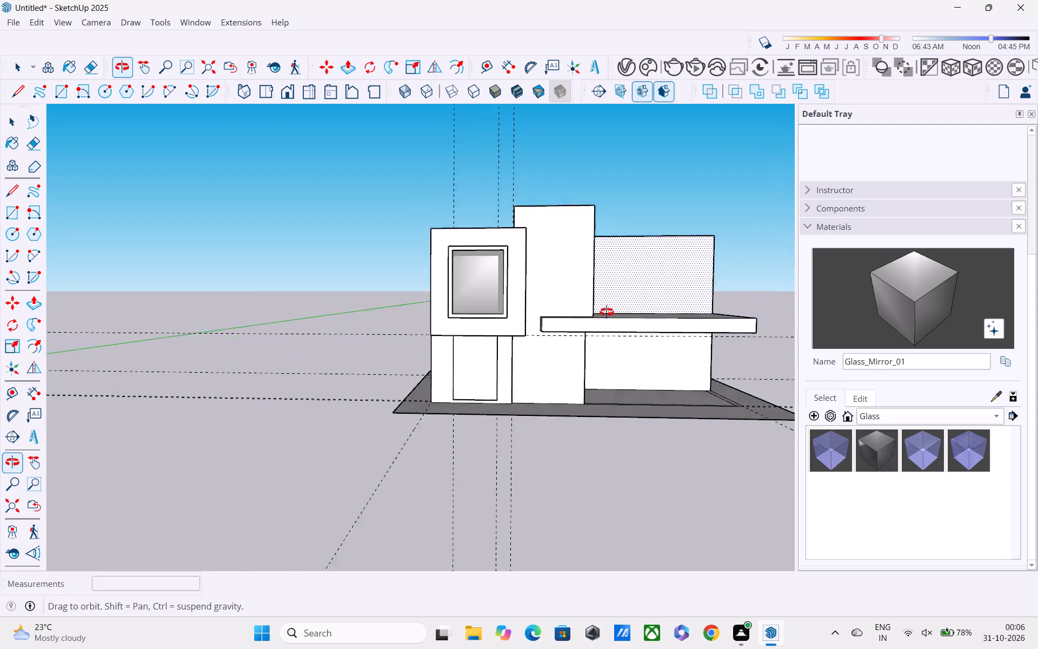
middle_click_drag(607, 312, 494, 352)
scroll(487, 332, "down", 5)
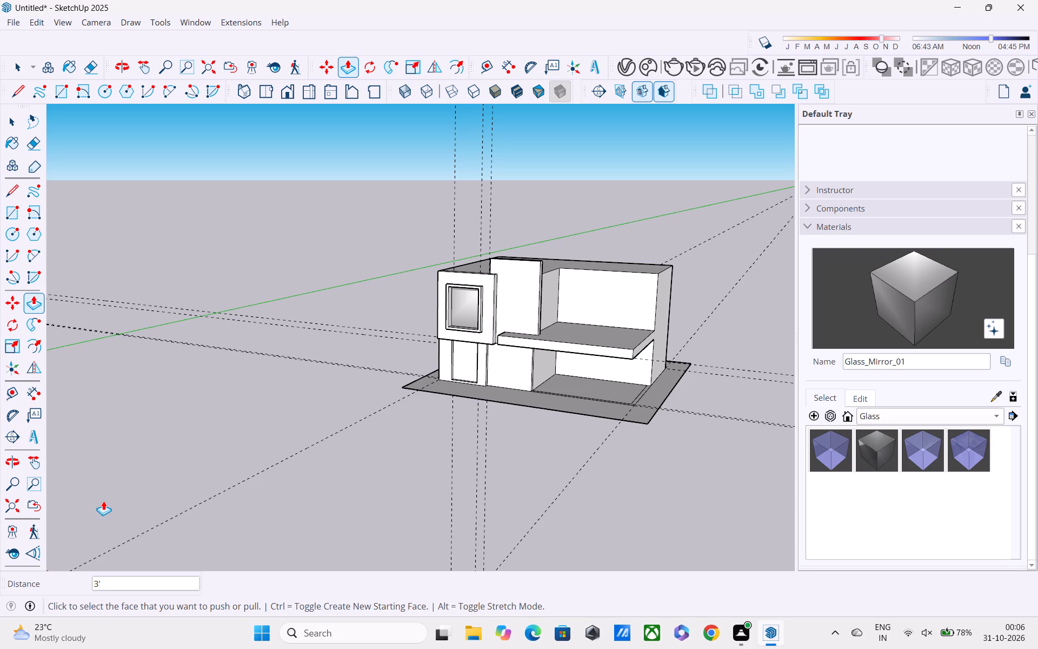
Draw a 9" line across the outer front corner of the ground-floor wall outline, separating the side strip from the front strip.
scroll(103, 501, "up", 1)
middle_click_drag(236, 558, 427, 537)
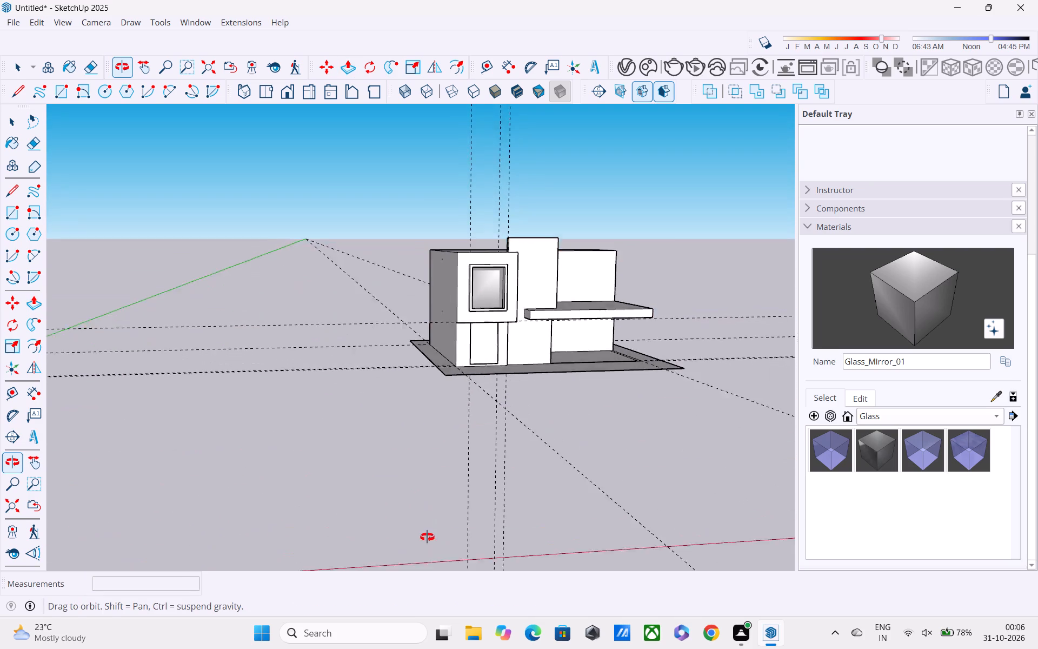
middle_click_drag(427, 537, 243, 469)
scroll(417, 548, "up", 2)
middle_click_drag(428, 462, 242, 573)
scroll(647, 528, "up", 2)
key("space")
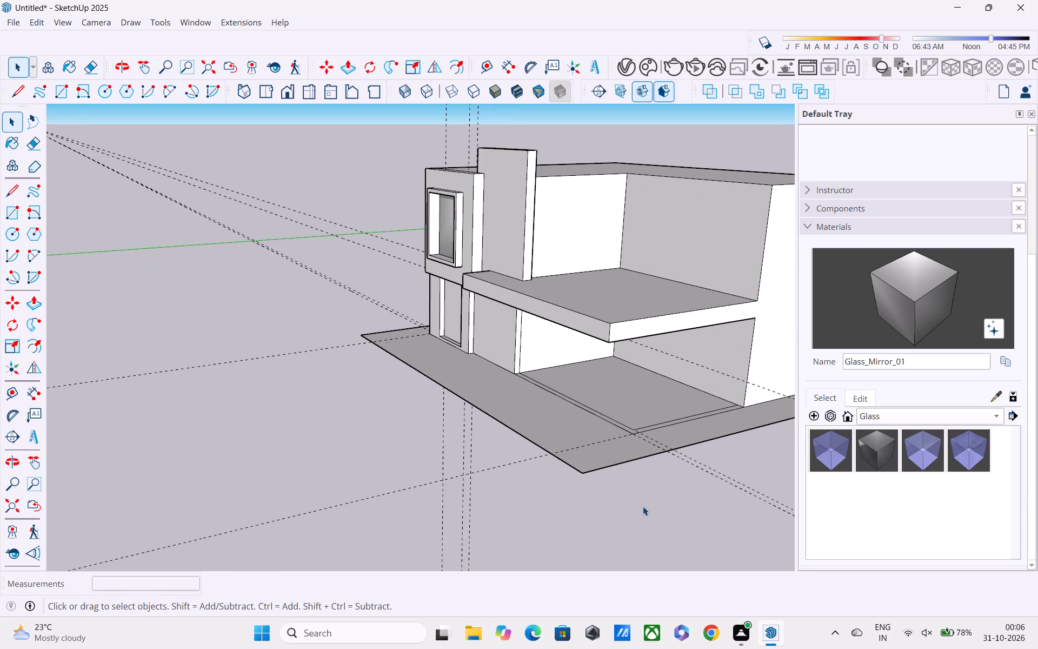
key("p")
key("space")
key("l")
scroll(635, 453, "up", 3)
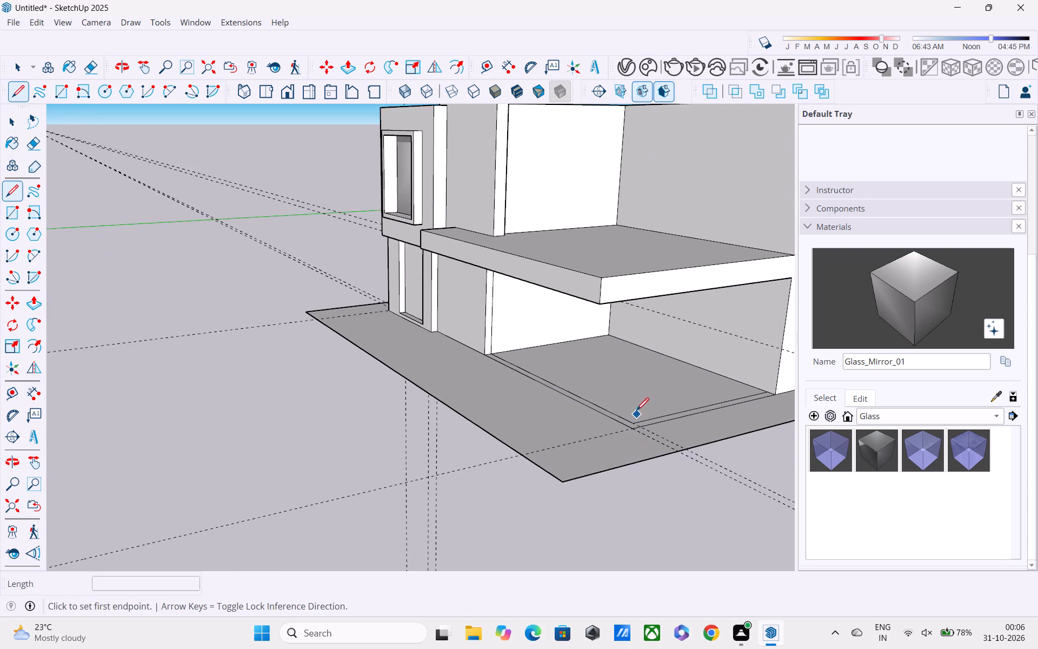
scroll(637, 409, "up", 3)
left_click(629, 425)
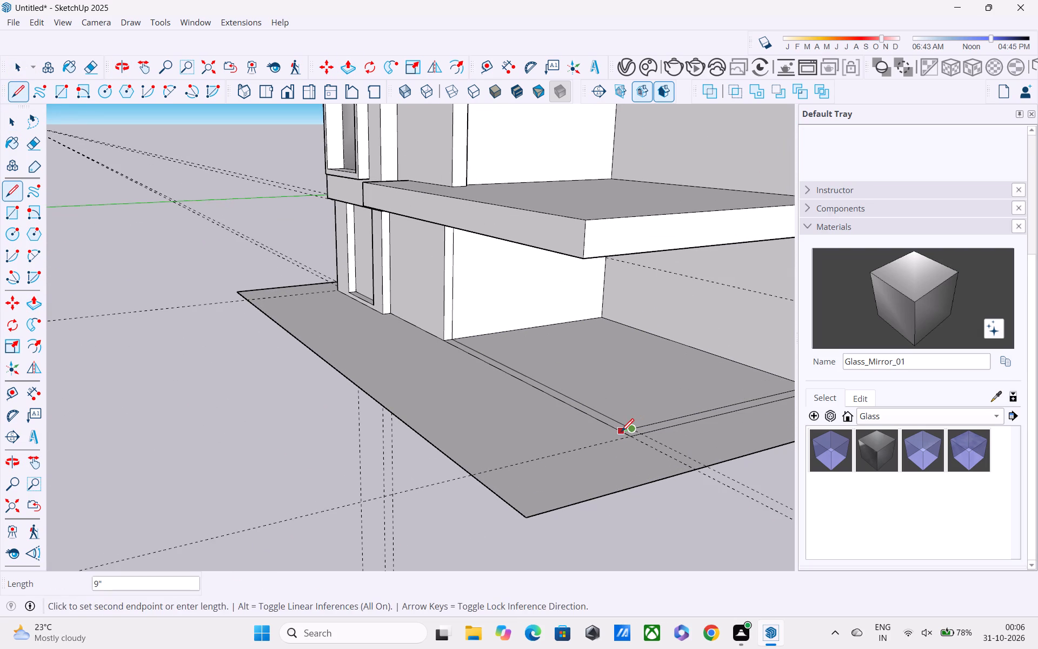
left_click(621, 433)
Push/Pull the ground-floor side strip up 10' to the underside of the cantilevered slab to form a side wall.
key("space")
key("p")
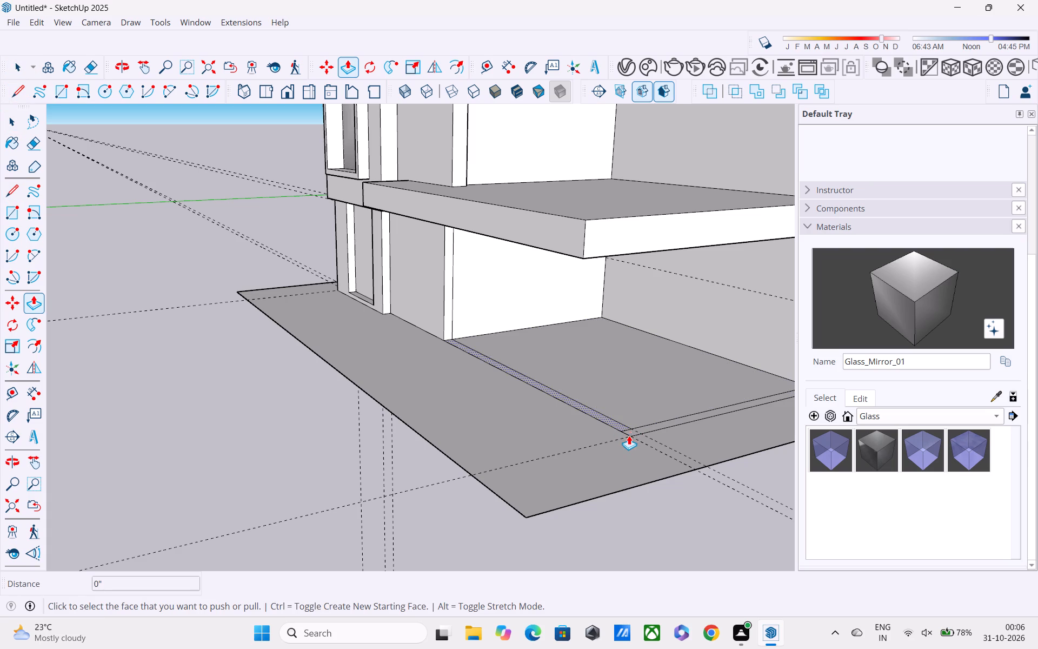
left_click(629, 434)
left_click(644, 251)
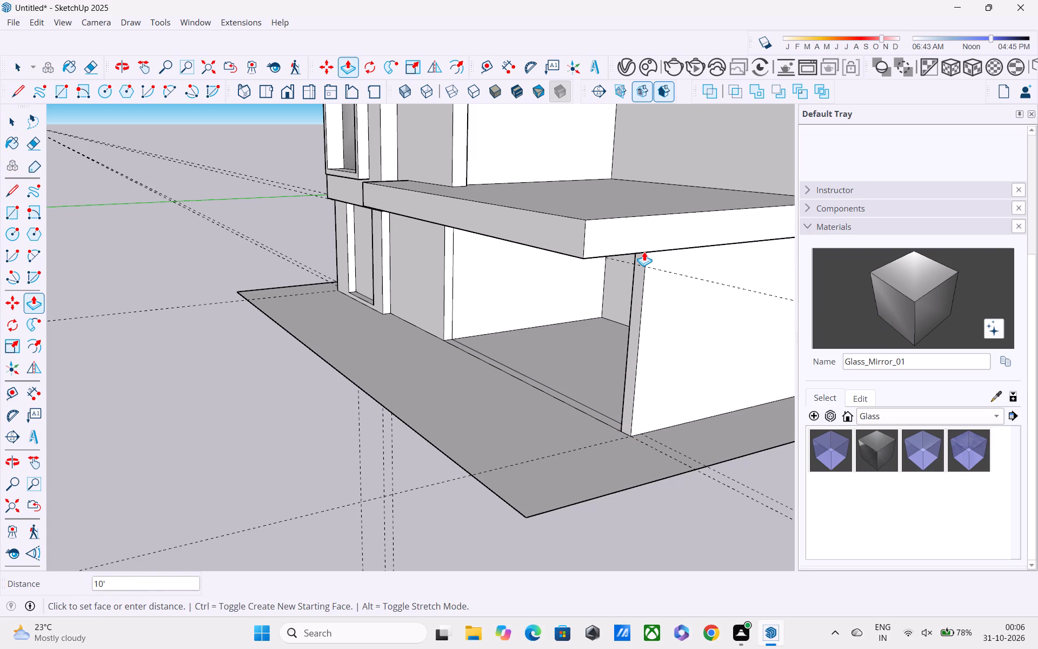
Push/Pull the new side wall's front end face outward 4' to reach the slab's front edge.
scroll(644, 251, "down", 2)
middle_click_drag(644, 251, 721, 280)
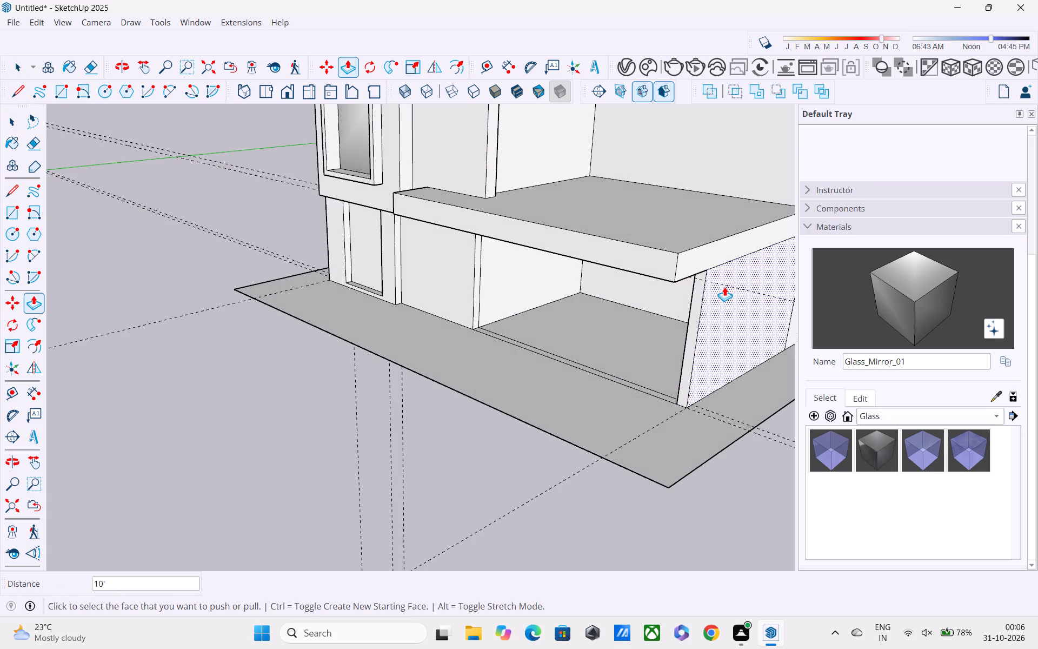
scroll(724, 287, "up", 1)
middle_click_drag(724, 287, 717, 333)
left_click(691, 361)
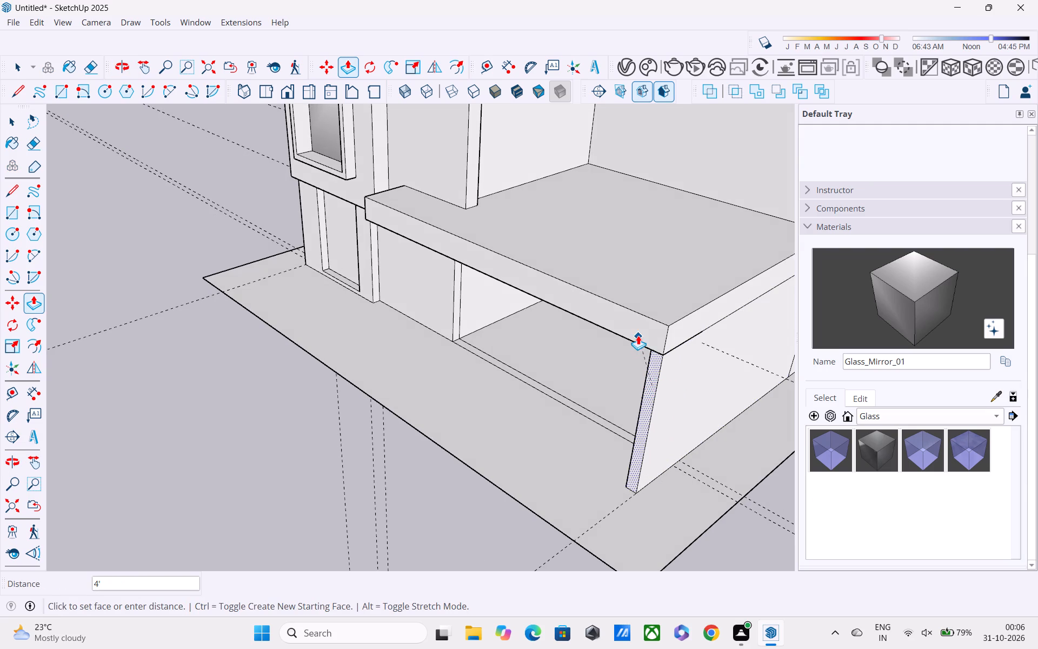
left_click(637, 333)
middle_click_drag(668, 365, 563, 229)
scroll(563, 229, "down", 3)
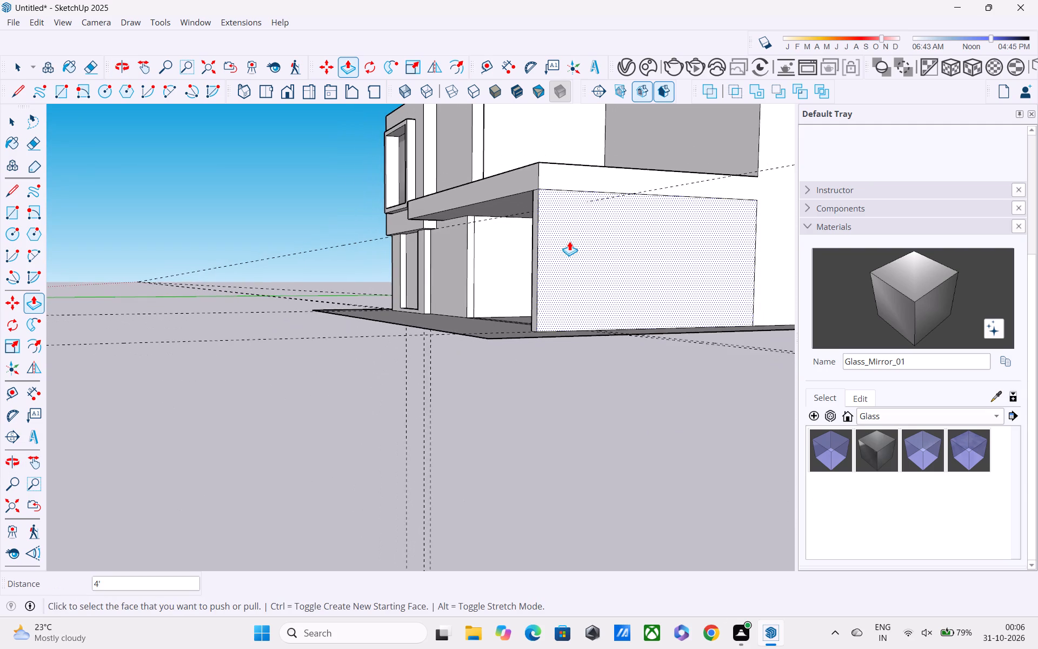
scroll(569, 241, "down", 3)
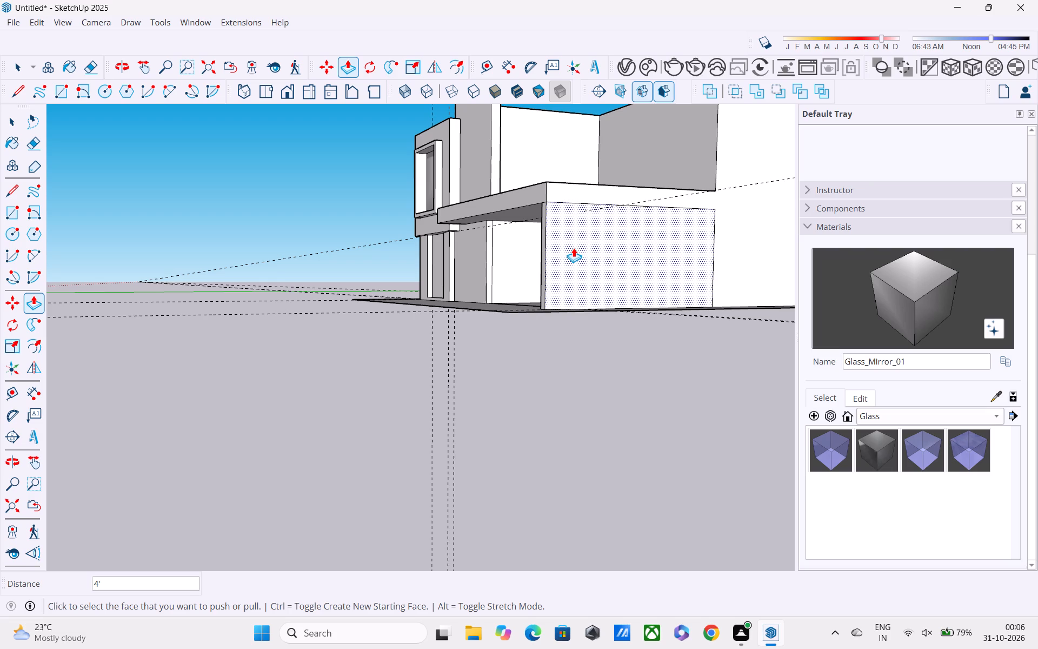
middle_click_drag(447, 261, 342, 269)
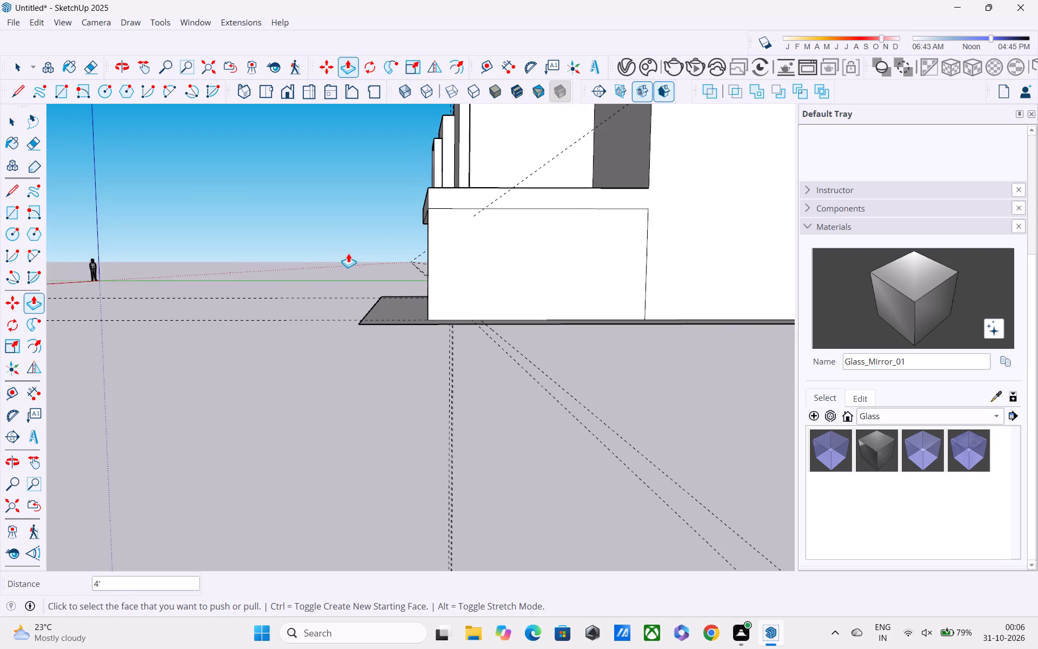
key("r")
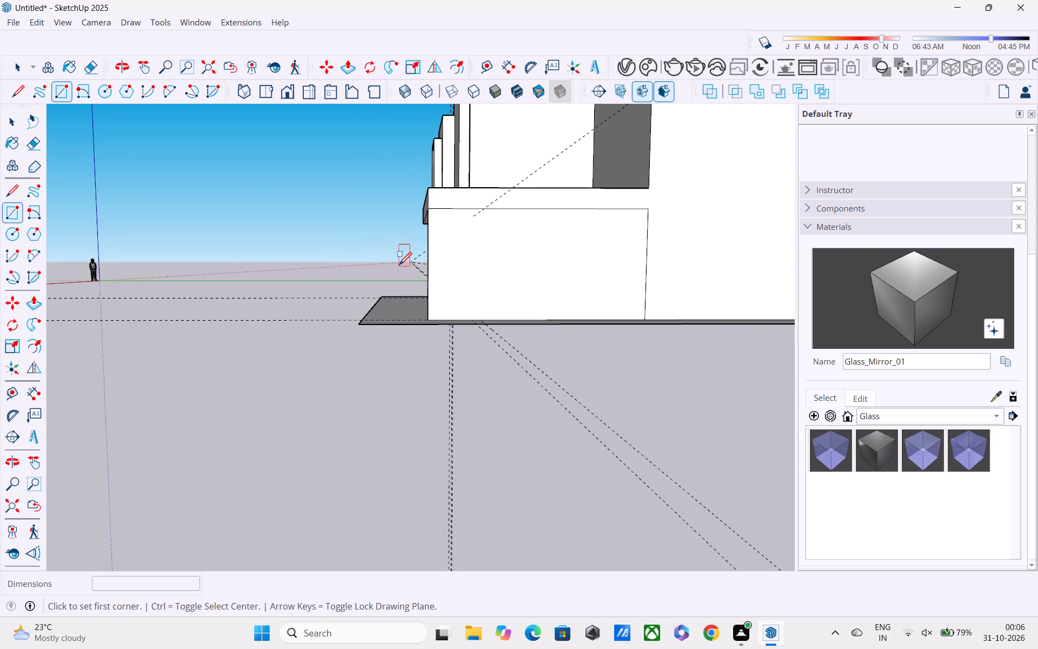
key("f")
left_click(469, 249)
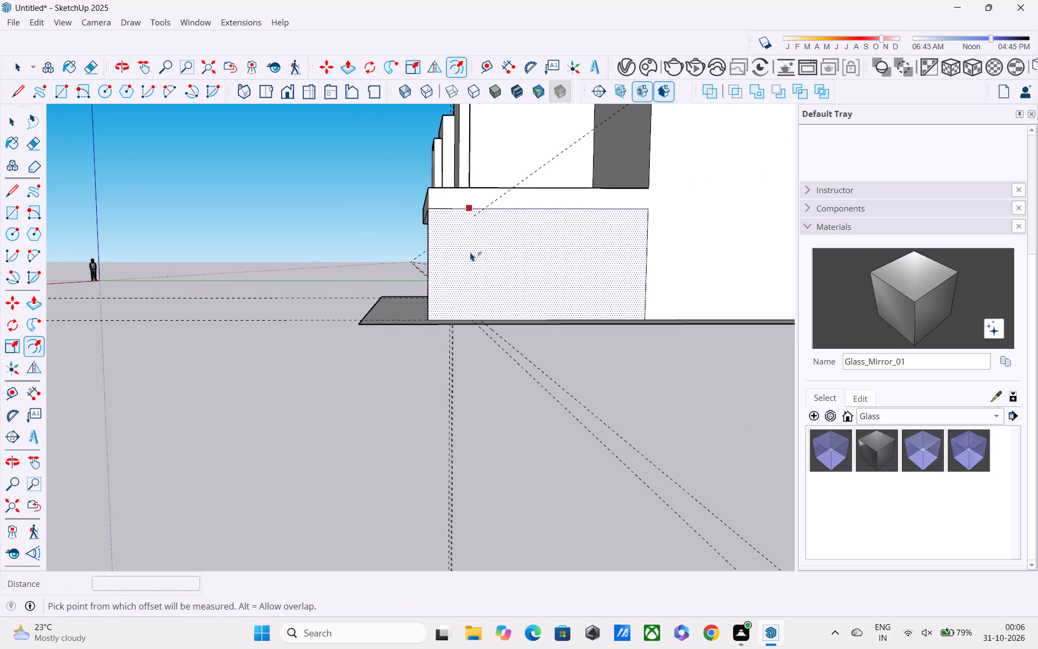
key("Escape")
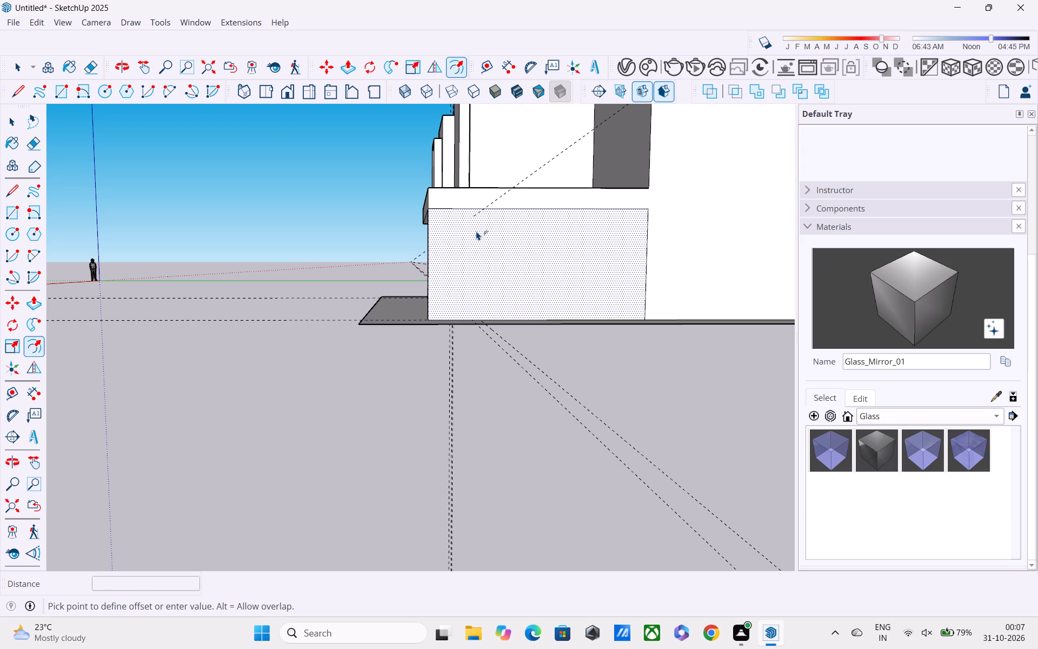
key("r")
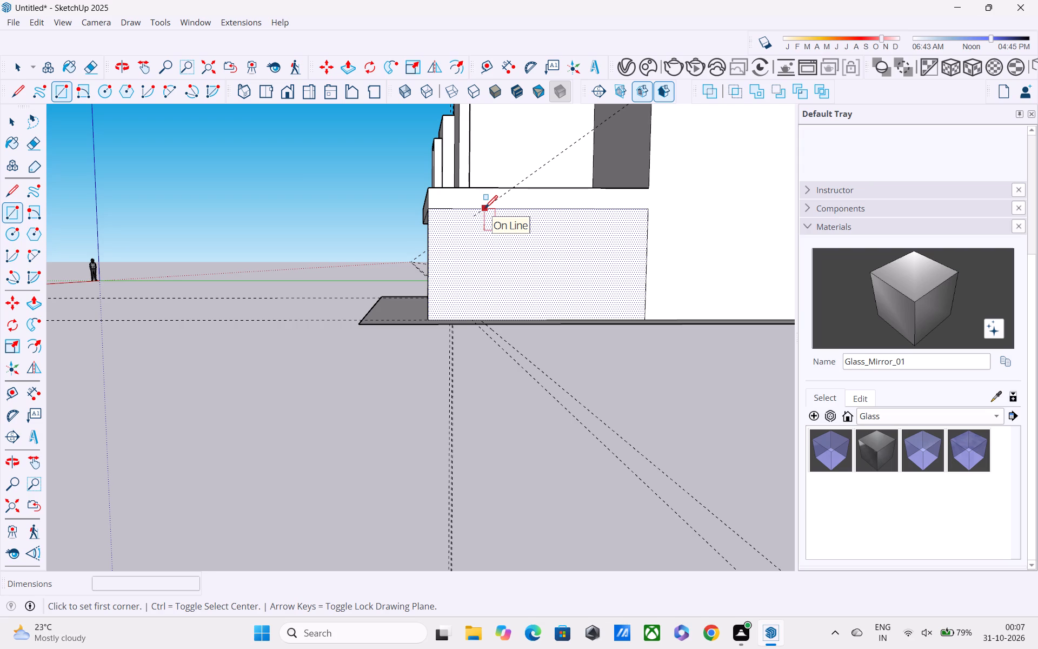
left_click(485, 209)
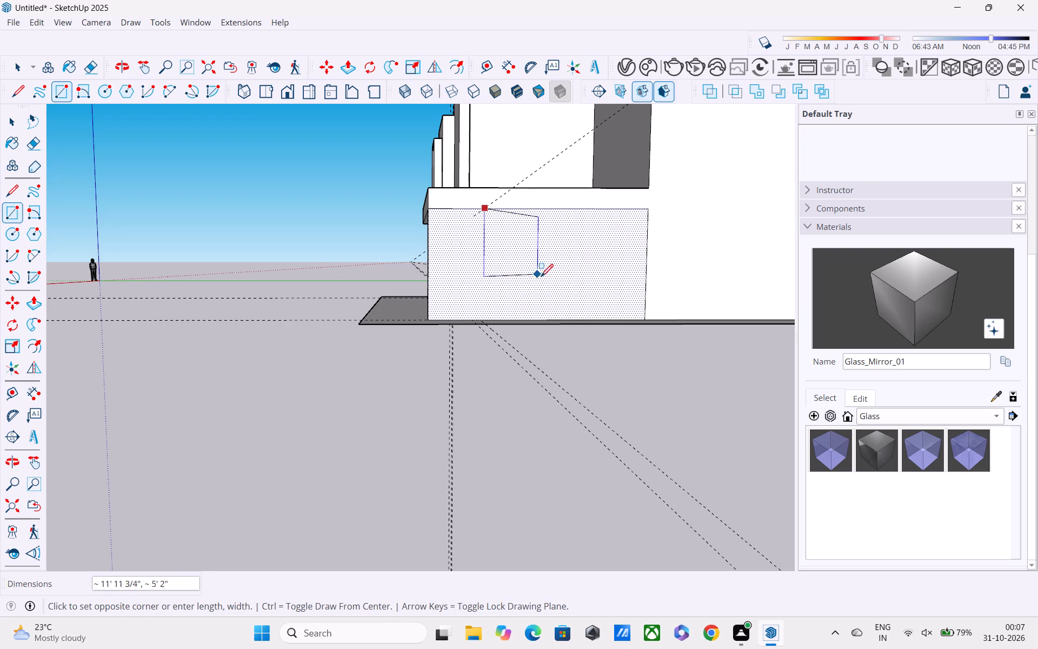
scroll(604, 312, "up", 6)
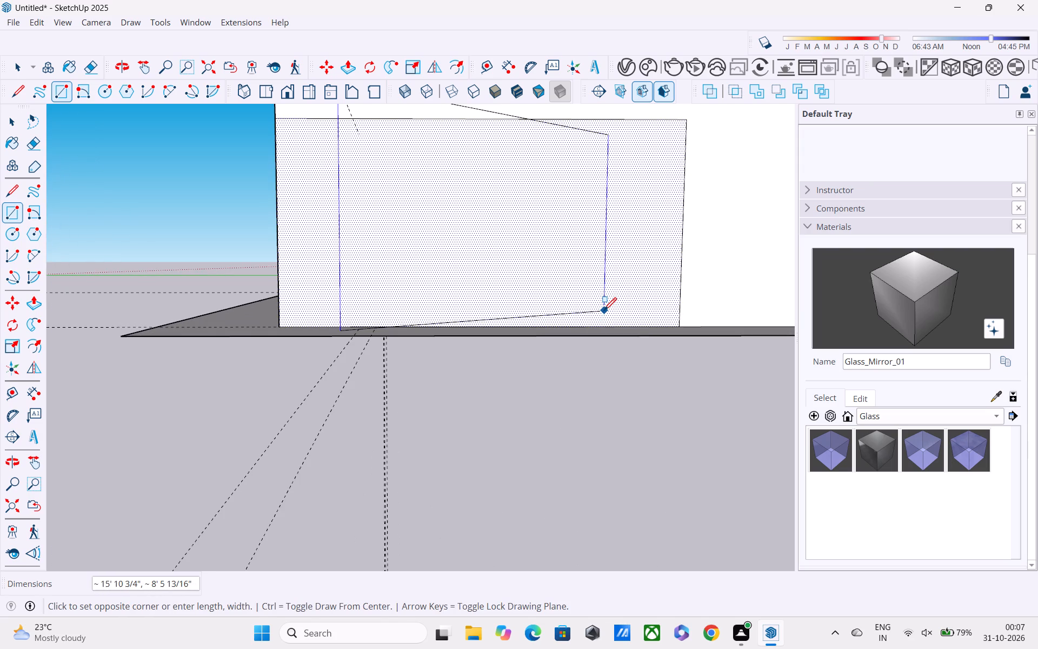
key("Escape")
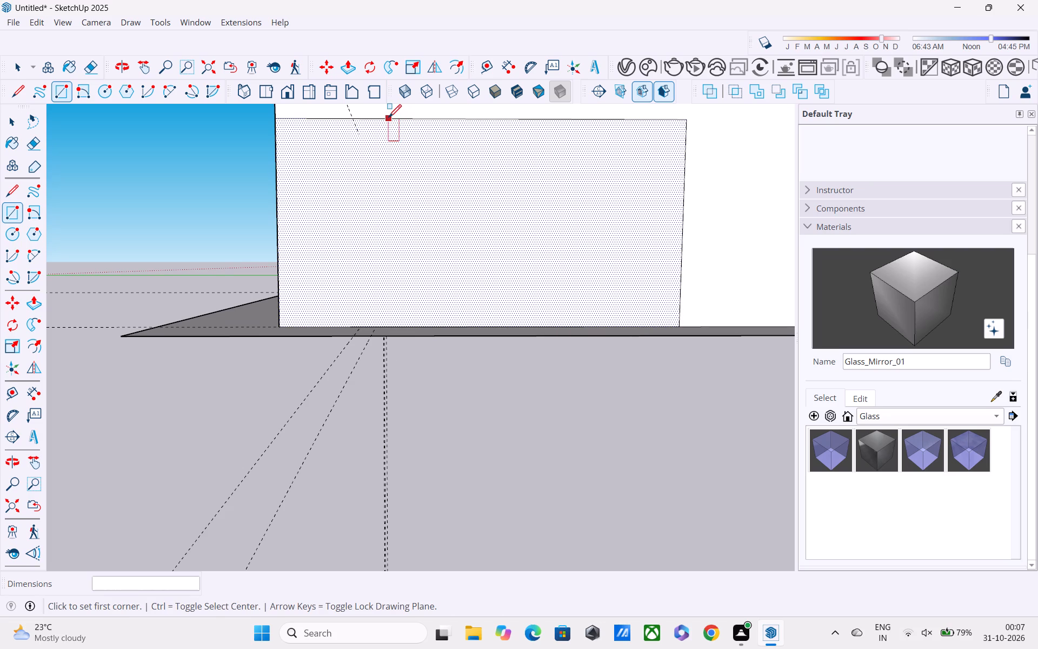
Draw a full-height rectangle about 8' 9" by 10' on the outer face of the ground-floor side wall.
left_click(389, 118)
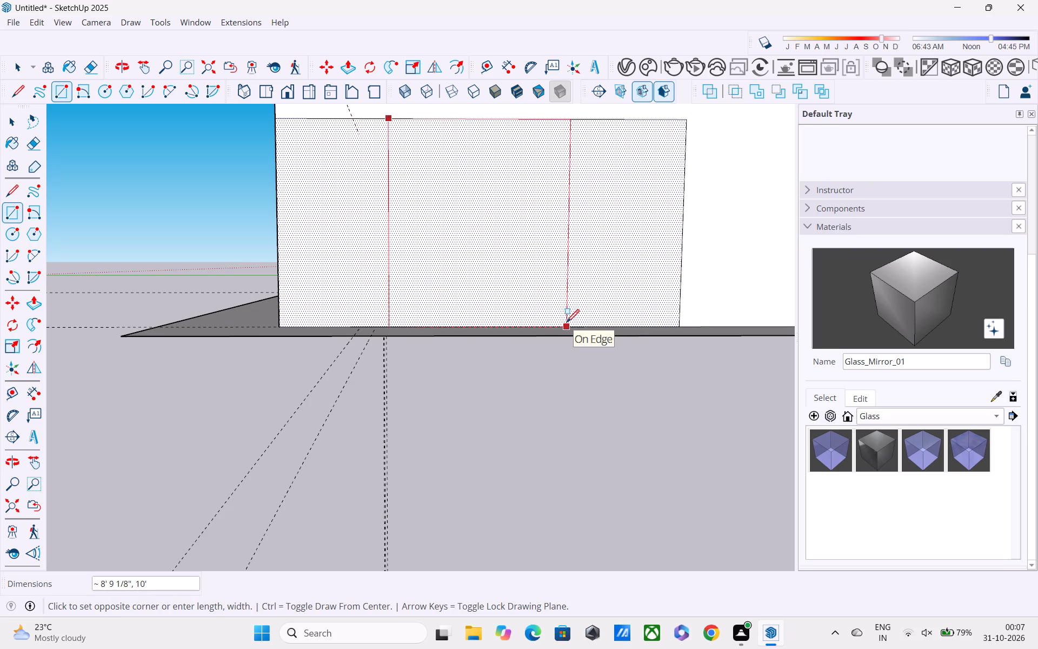
left_click(567, 323)
Push/Pull the rectangle on the side wall 9" inward, through the wall's thickness.
key("p")
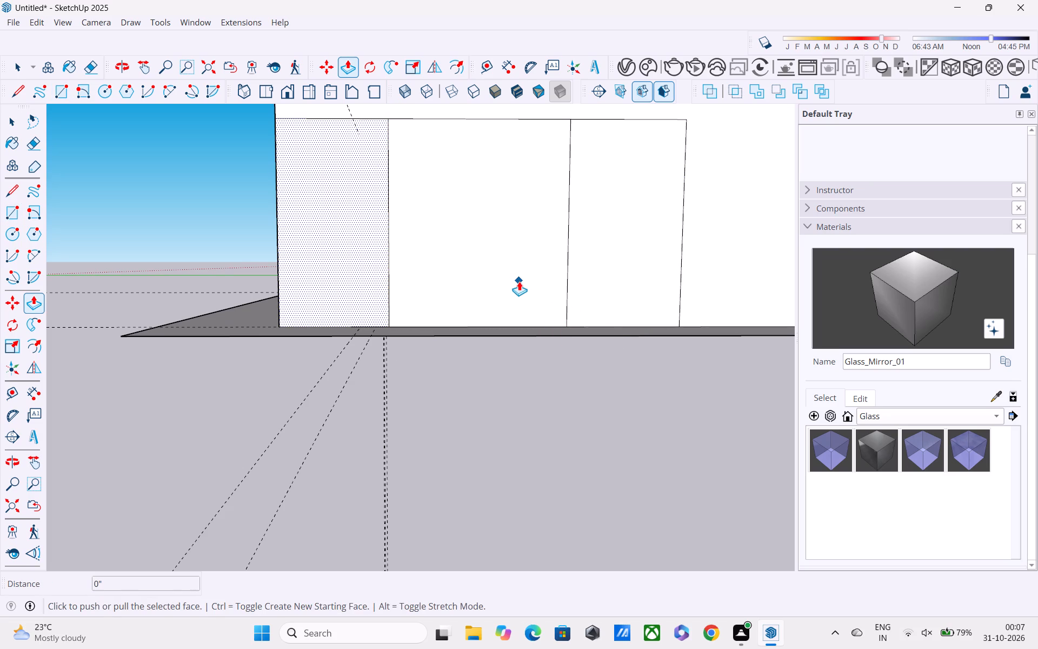
key("space")
left_click(518, 284)
key("p")
left_click_drag(515, 281, 493, 229)
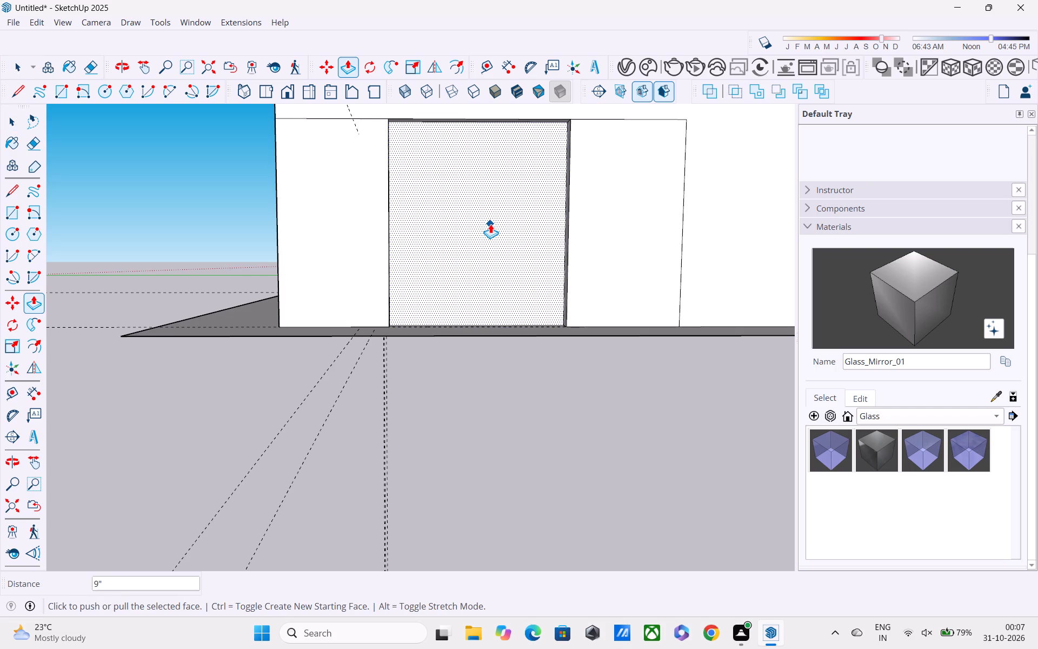
key("Escape")
key("ctrl+z")
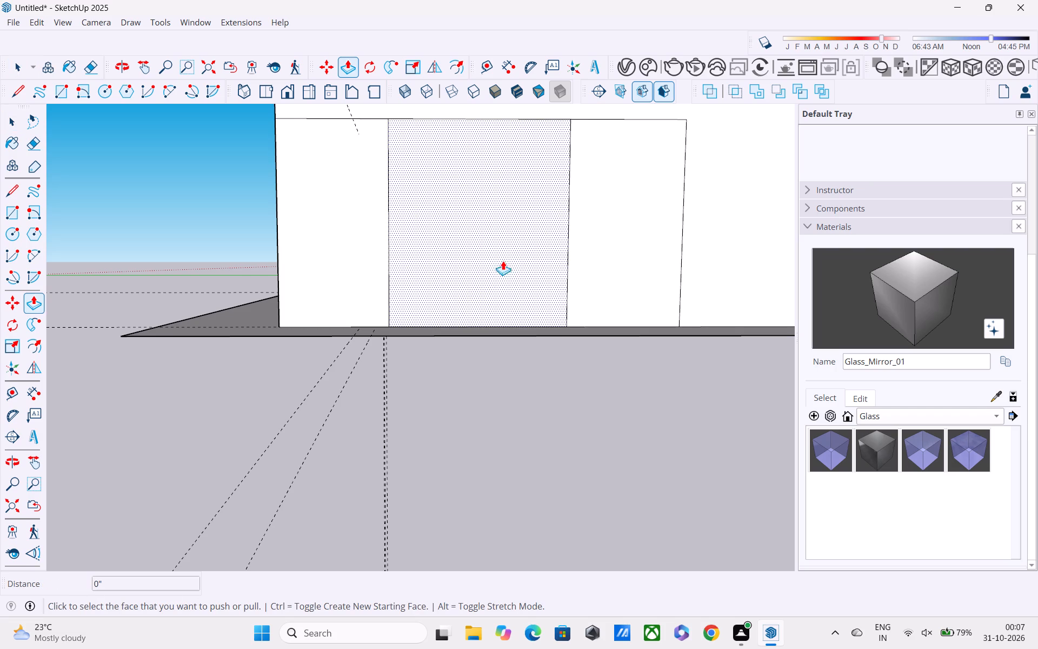
left_click_drag(447, 283, 475, 239)
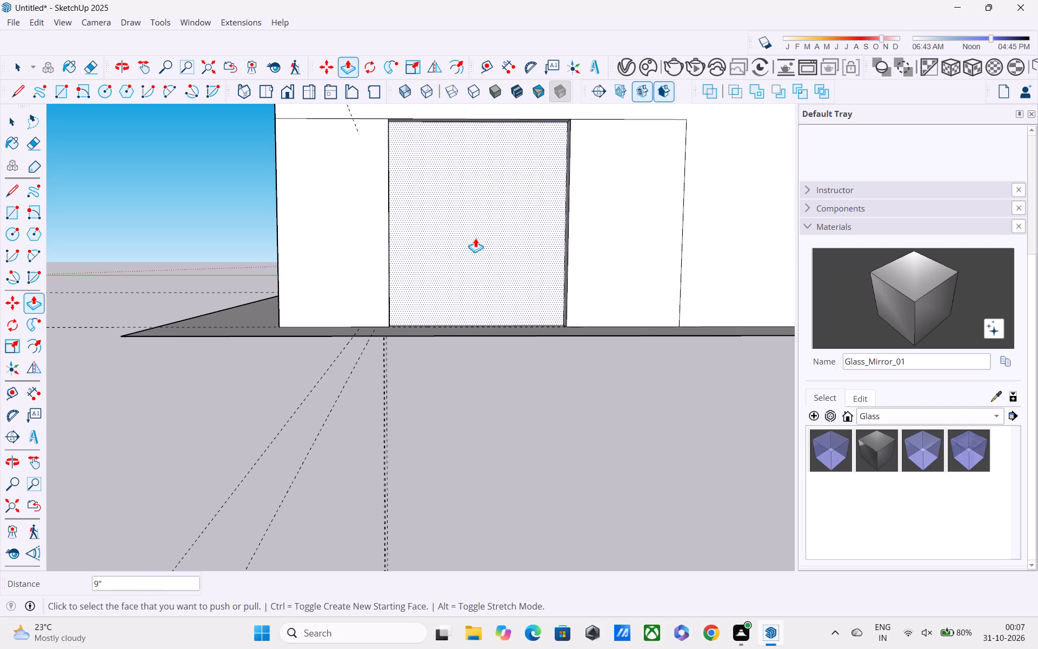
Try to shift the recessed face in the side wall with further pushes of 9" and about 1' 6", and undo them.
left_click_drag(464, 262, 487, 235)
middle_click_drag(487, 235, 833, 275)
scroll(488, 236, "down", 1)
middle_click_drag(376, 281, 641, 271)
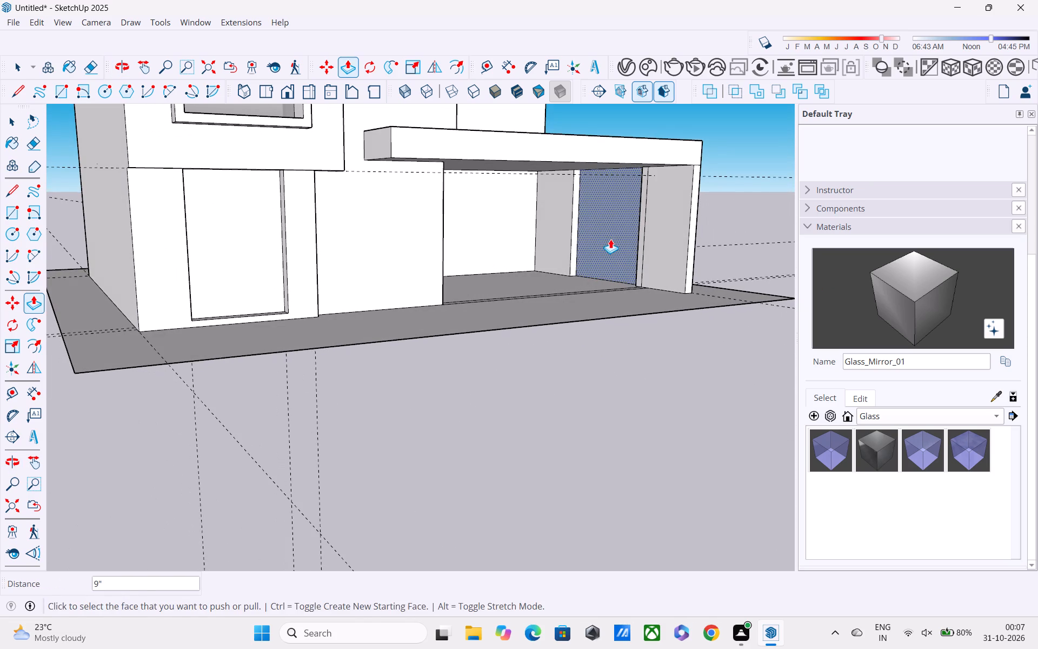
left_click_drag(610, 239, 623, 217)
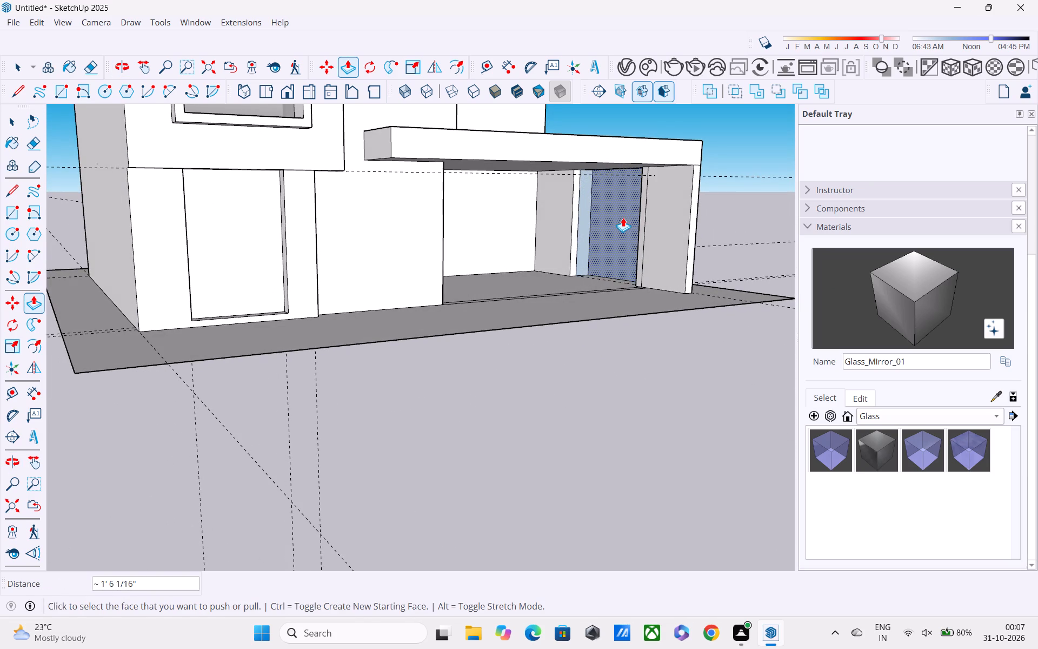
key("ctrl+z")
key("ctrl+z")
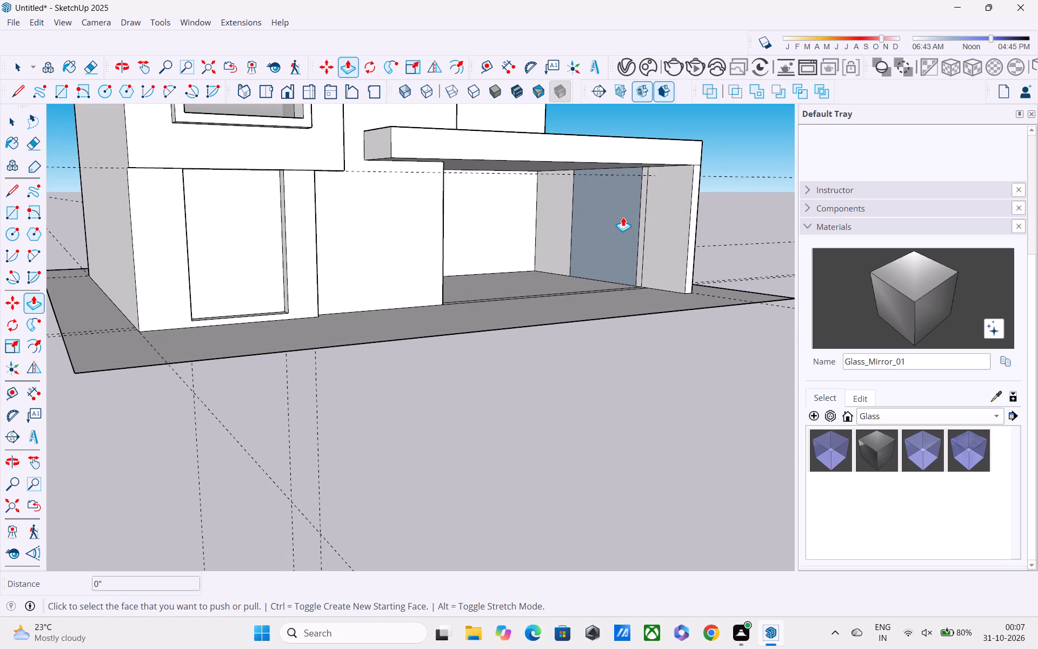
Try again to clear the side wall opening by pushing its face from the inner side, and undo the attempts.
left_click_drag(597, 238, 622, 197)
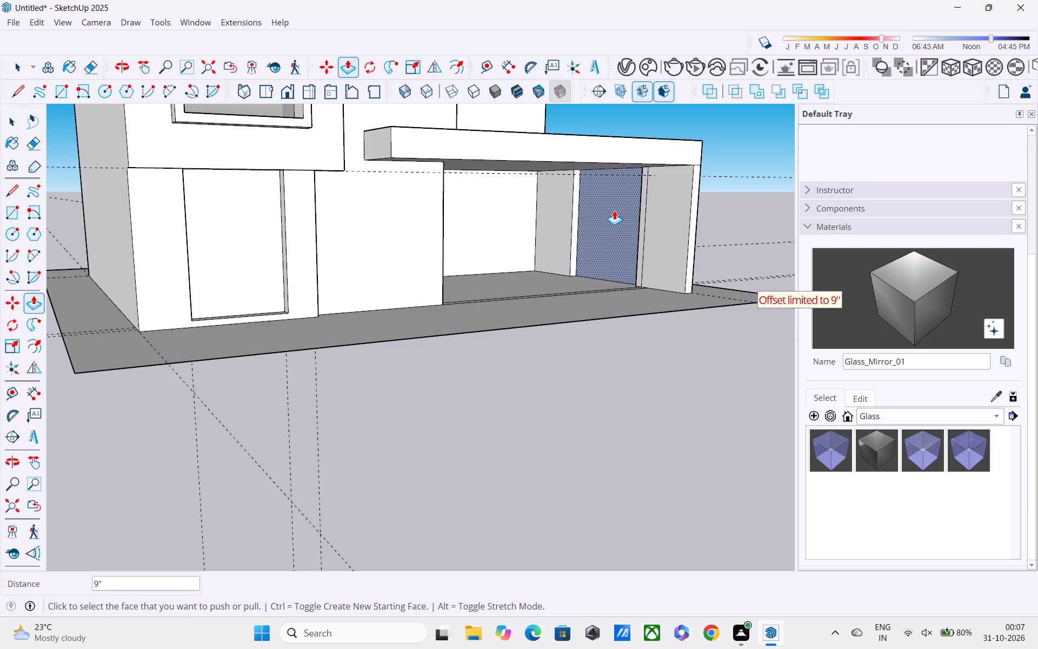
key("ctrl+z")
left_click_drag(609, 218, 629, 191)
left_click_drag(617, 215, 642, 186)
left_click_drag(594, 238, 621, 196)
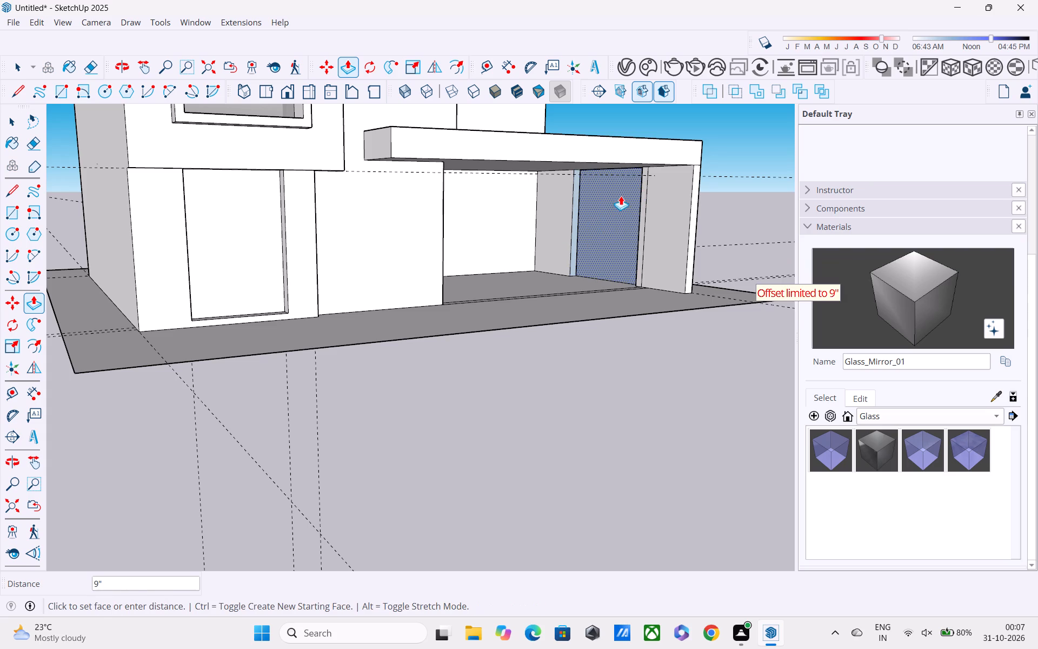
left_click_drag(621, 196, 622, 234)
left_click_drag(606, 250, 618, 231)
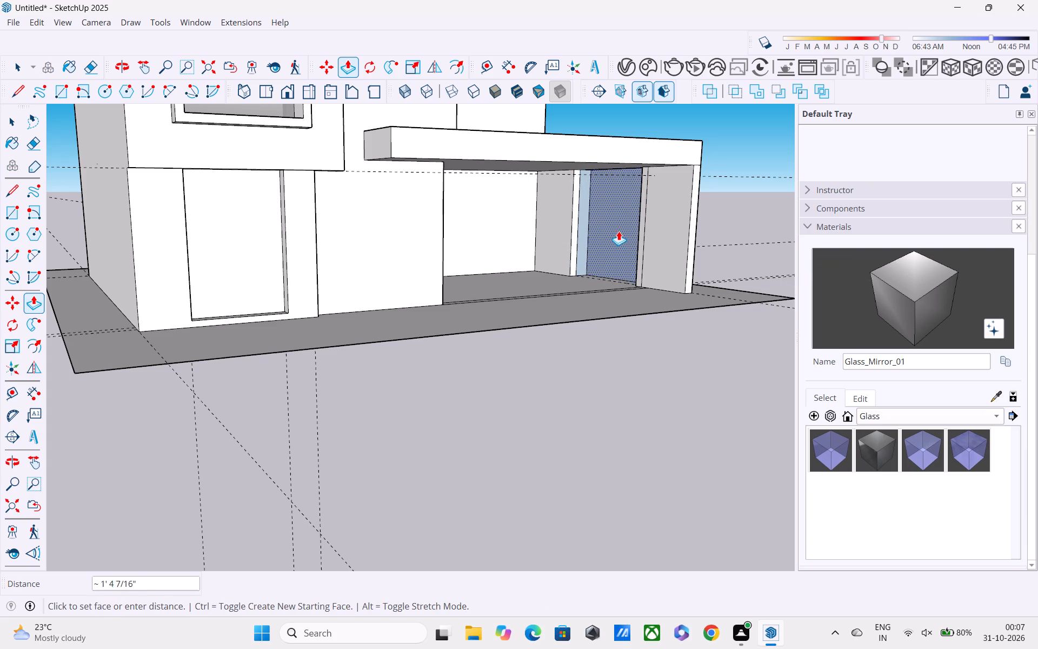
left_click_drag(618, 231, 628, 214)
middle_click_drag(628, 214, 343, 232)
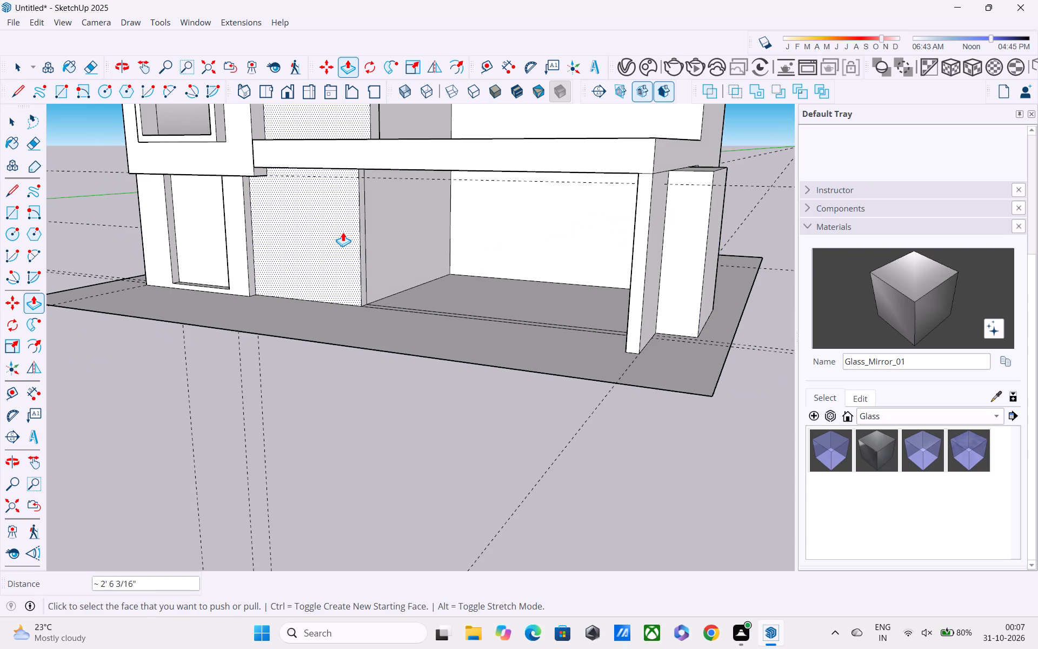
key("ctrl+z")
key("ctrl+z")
Delete the remaining face inside the side wall recess to leave an open passage through the wall.
middle_click_drag(671, 249, 551, 201)
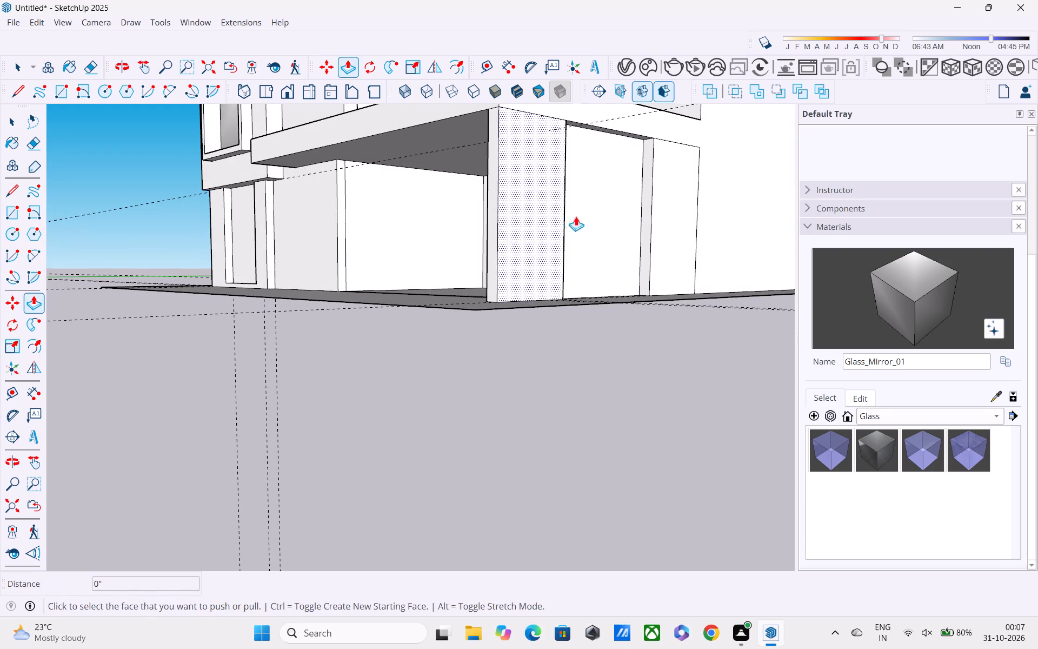
key("space")
left_click(587, 219)
key("Delete")
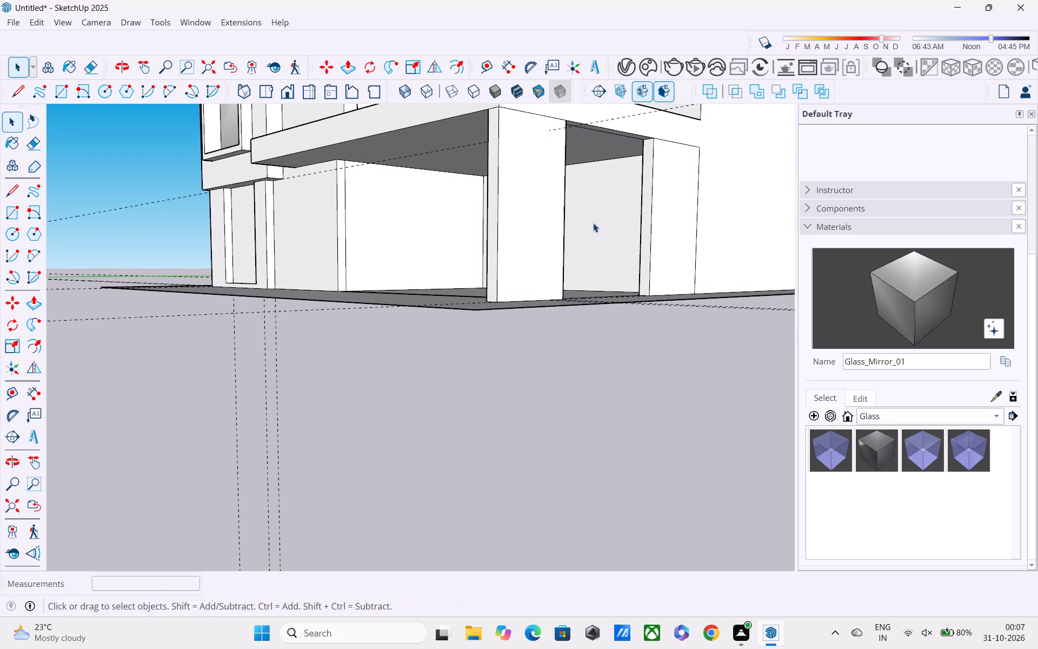
Examine the side wall opening, the cantilevered slab and the overall front facade from several angles and distances.
scroll(593, 223, "down", 3)
middle_click_drag(594, 223, 864, 244)
scroll(754, 230, "up", 2)
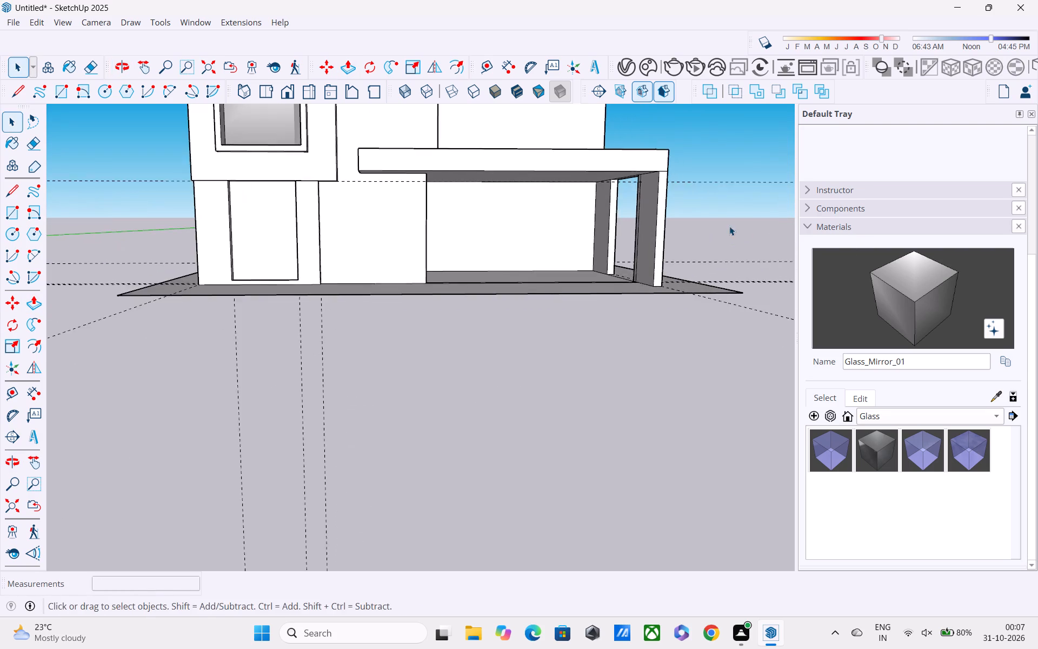
scroll(729, 226, "up", 1)
middle_click_drag(679, 215, 711, 261)
scroll(539, 244, "up", 3)
middle_click_drag(547, 227, 697, 178)
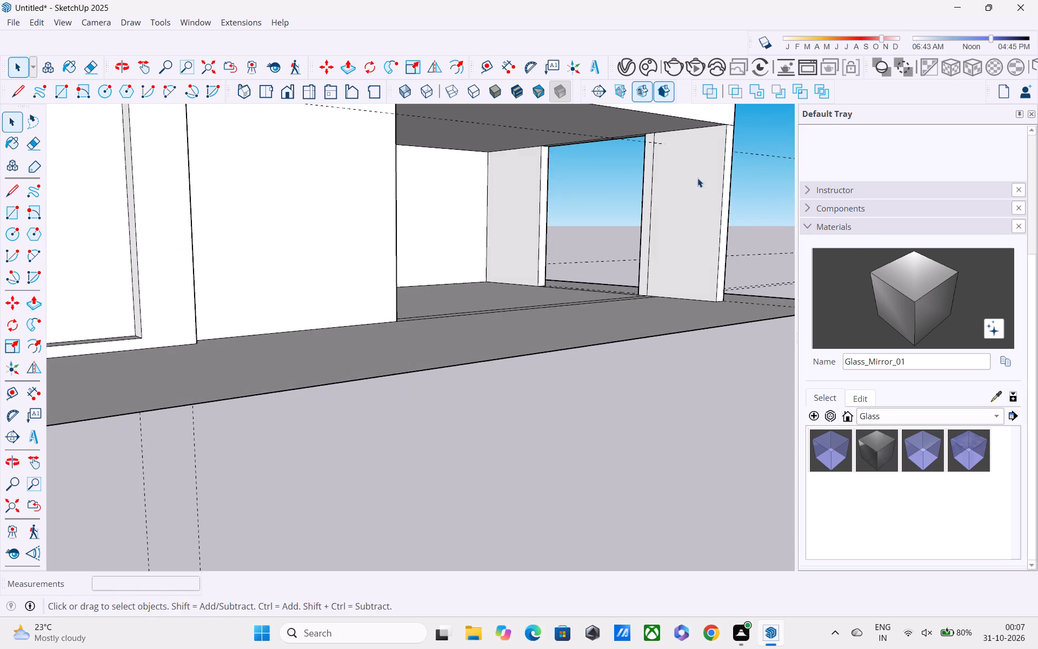
scroll(697, 178, "down", 4)
middle_click_drag(693, 210, 649, 255)
scroll(649, 255, "up", 1)
scroll(642, 253, "down", 4)
middle_click_drag(642, 257, 507, 231)
scroll(502, 225, "up", 1)
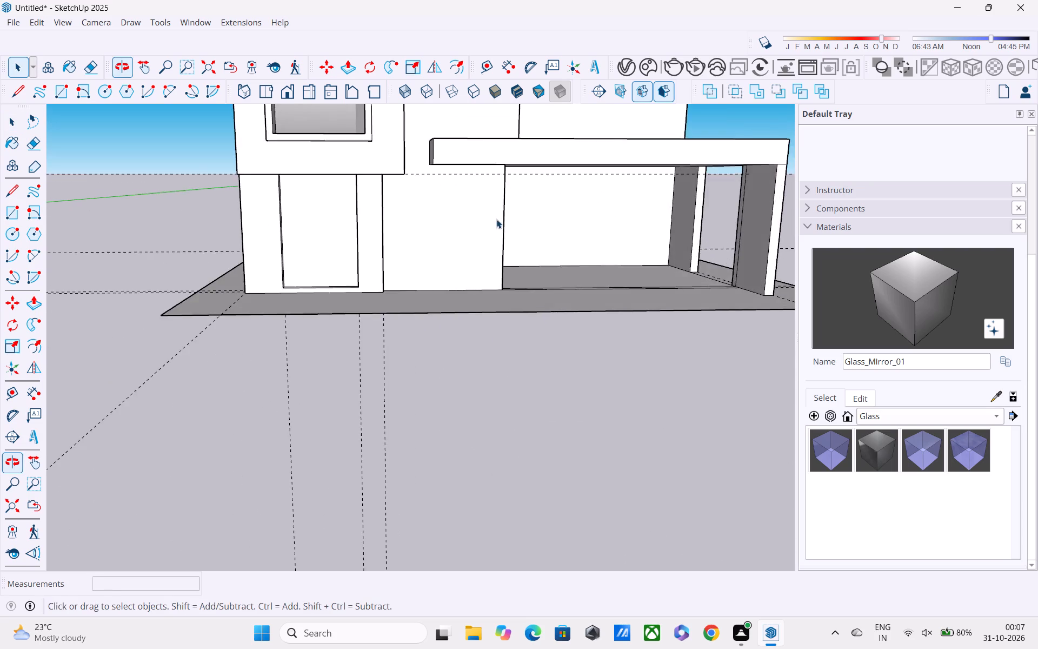
scroll(496, 219, "down", 10)
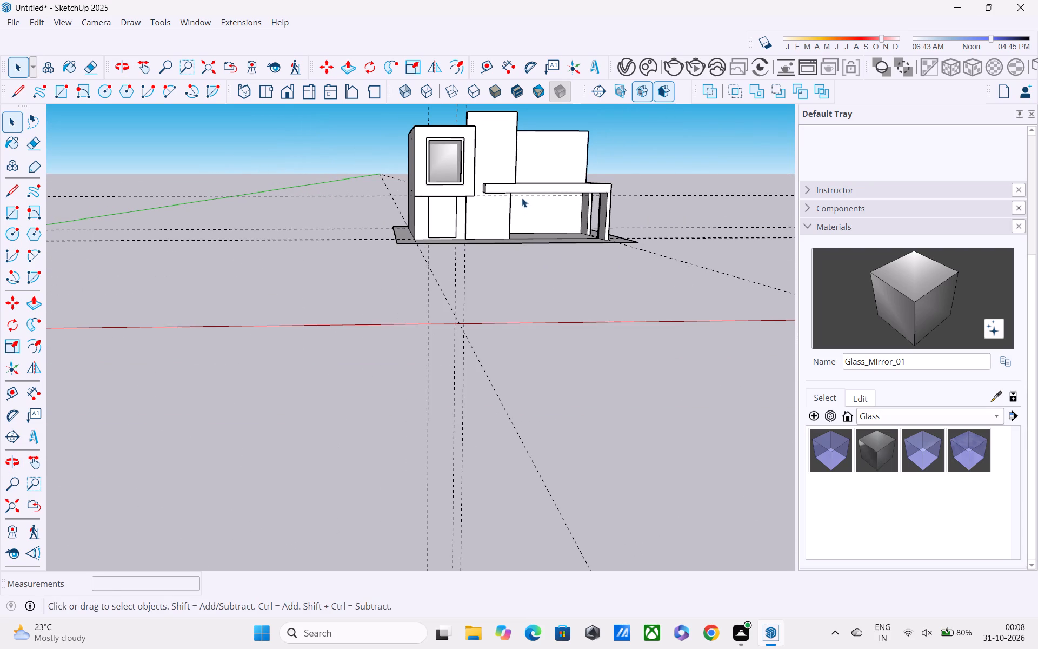
middle_click_drag(532, 216, 580, 306, "shift")
middle_click_drag(568, 255, 472, 247)
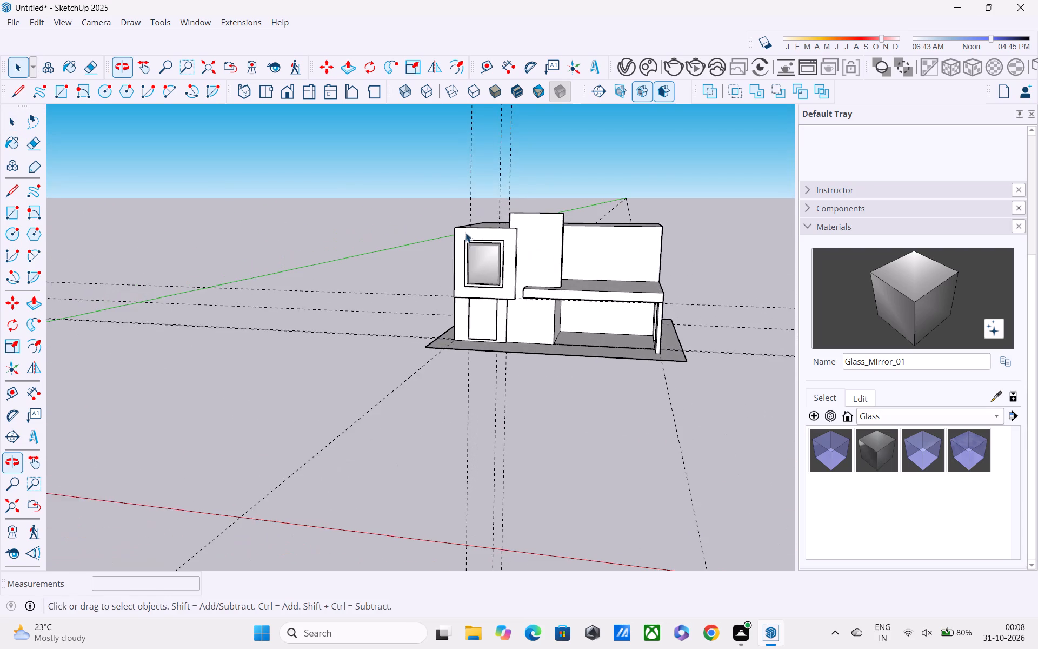
scroll(465, 233, "down", 2)
scroll(524, 168, "up", 1)
scroll(709, 292, "up", 1)
scroll(654, 248, "up", 1)
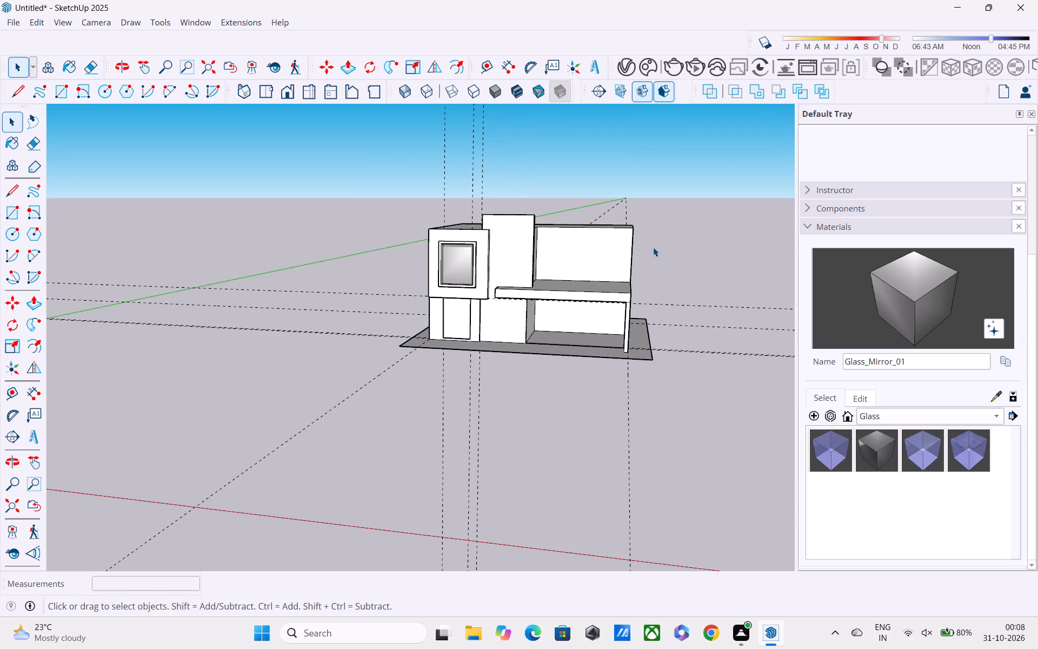
scroll(653, 247, "up", 1)
scroll(647, 237, "down", 2)
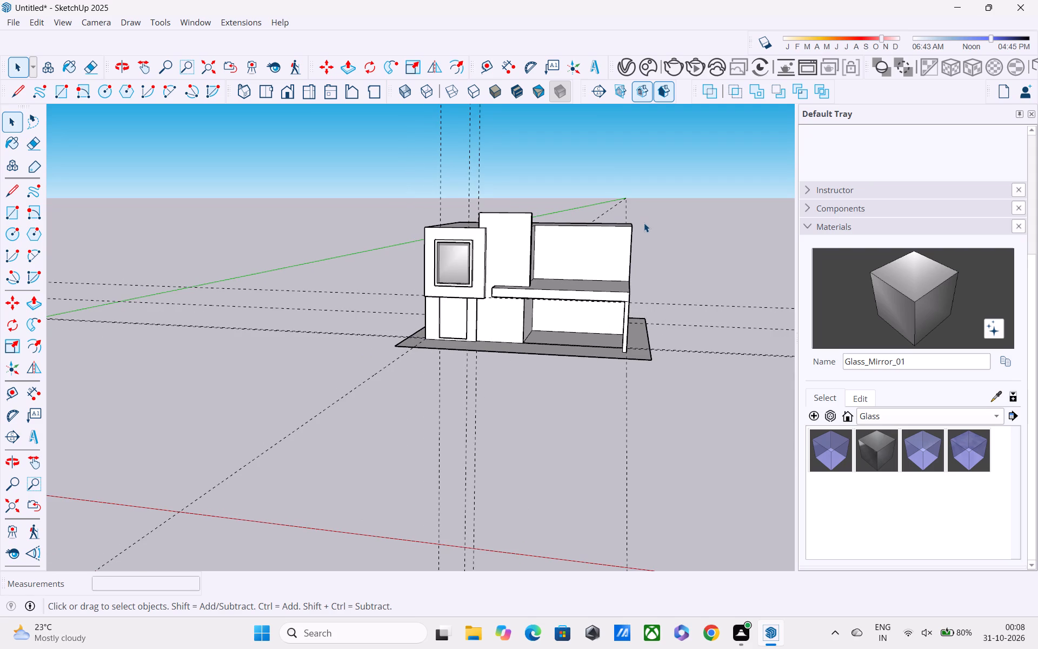
Copy the outer vertical edge of the upper-floor wall above the slab 9" inward along the wall's face.
key("l")
scroll(643, 224, "up", 2)
key("space")
left_click(630, 248)
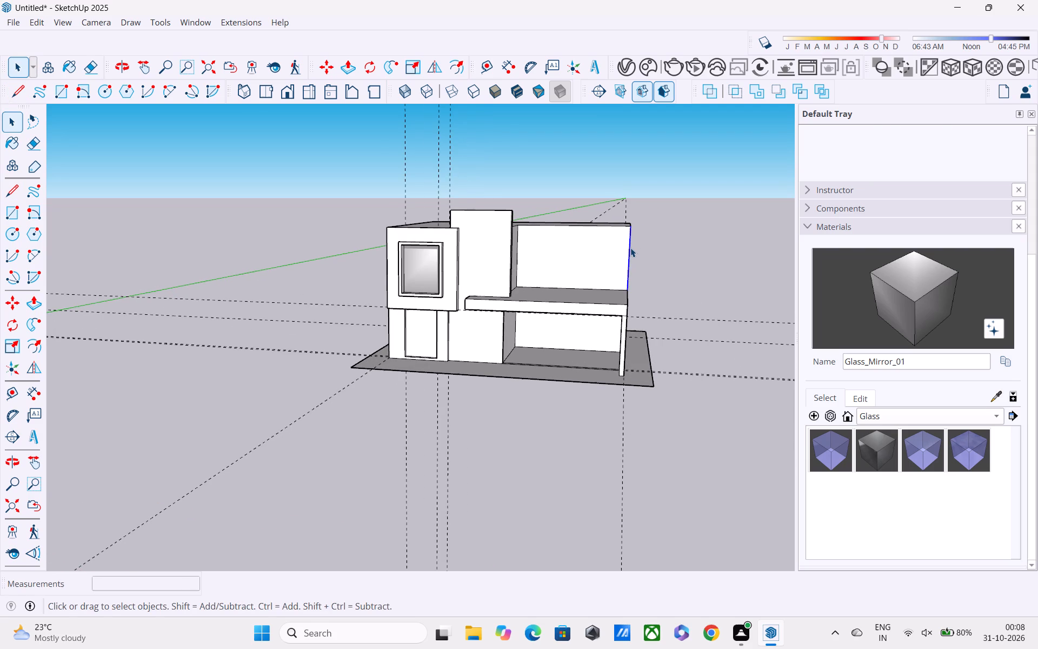
key("m")
scroll(622, 271, "up", 3)
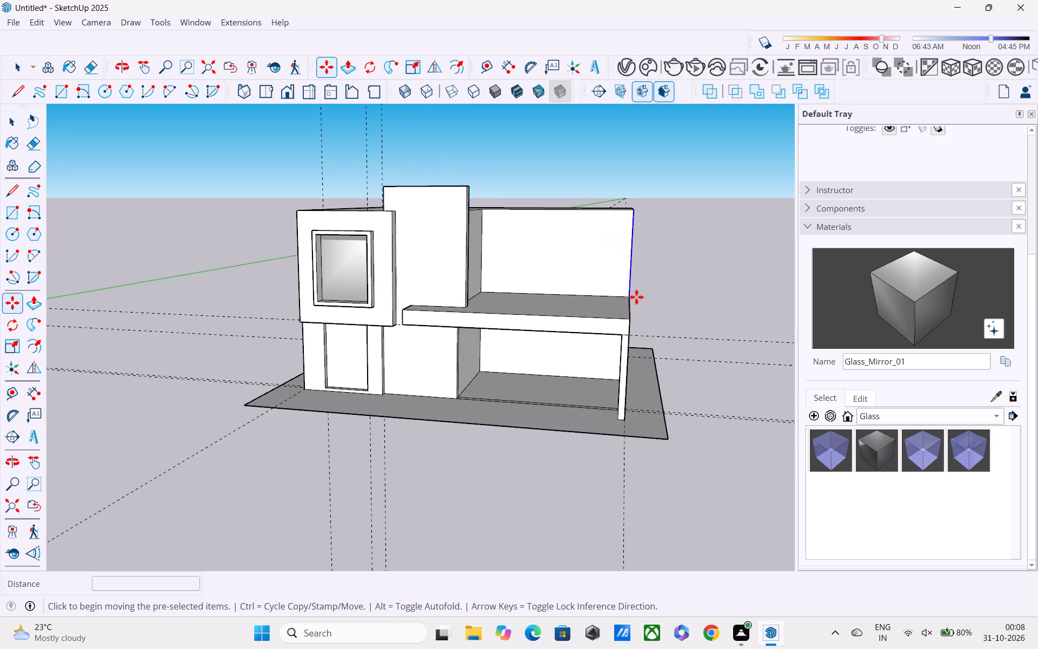
left_click(628, 292)
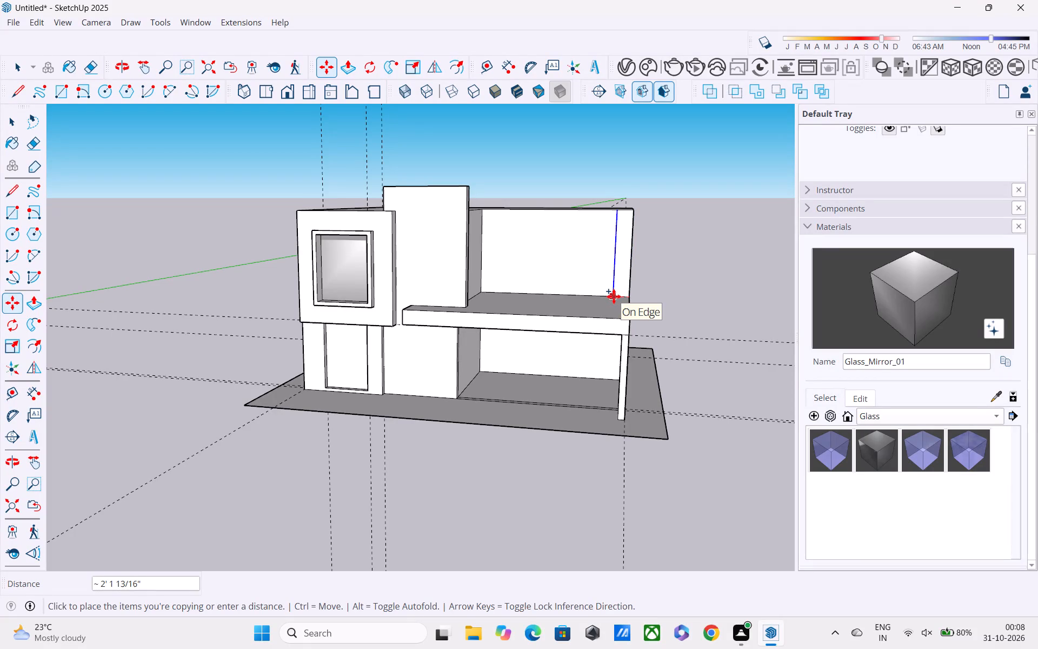
type("9\"")
key("Return")
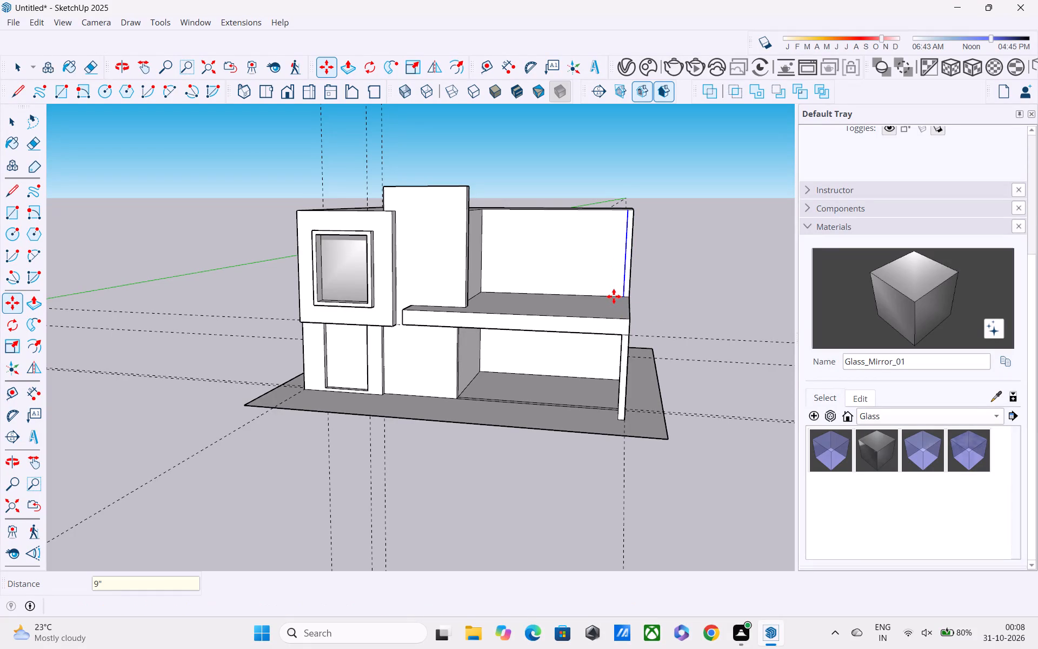
scroll(614, 296, "up", 1)
scroll(614, 296, "down", 1)
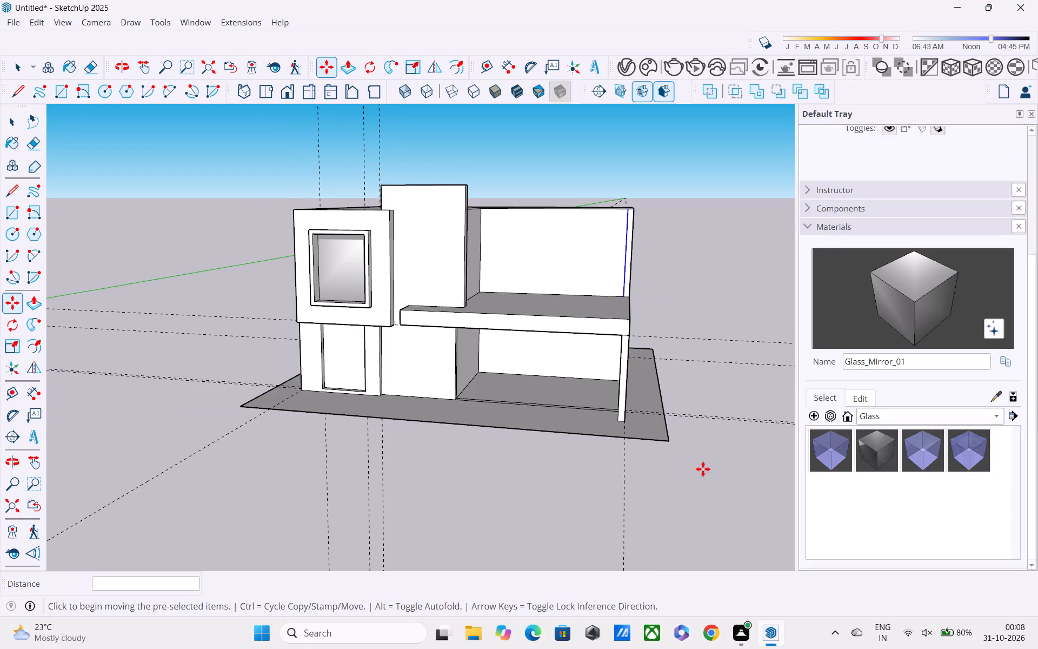
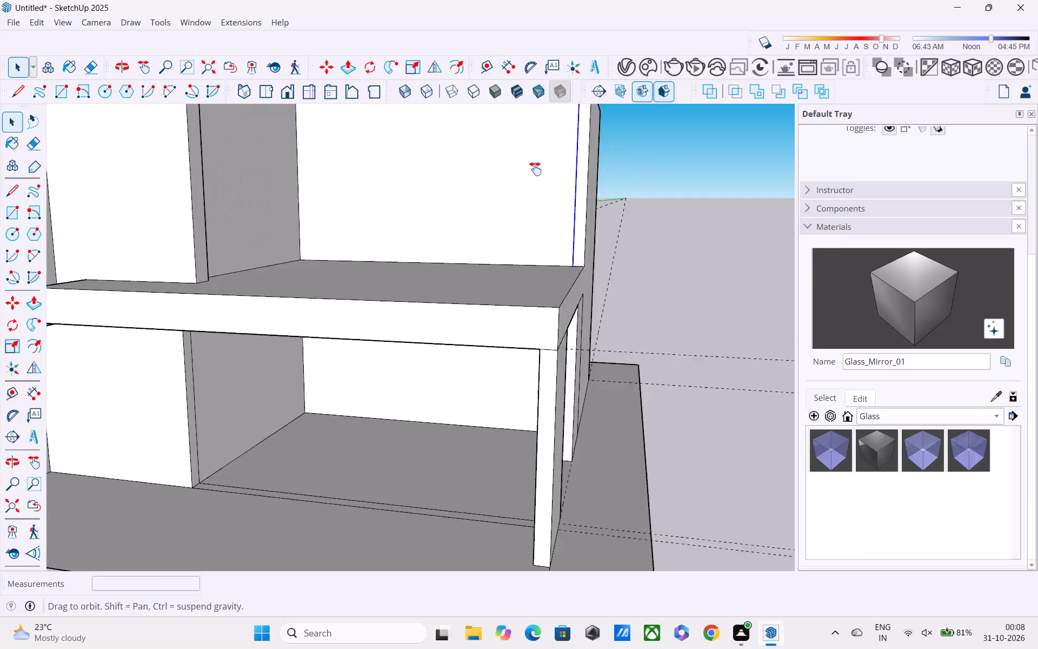
Extrude the narrow 9" strip at the outer end of the upper-floor wall 2' forward over the slab.
middle_click_drag(547, 175, 585, 303)
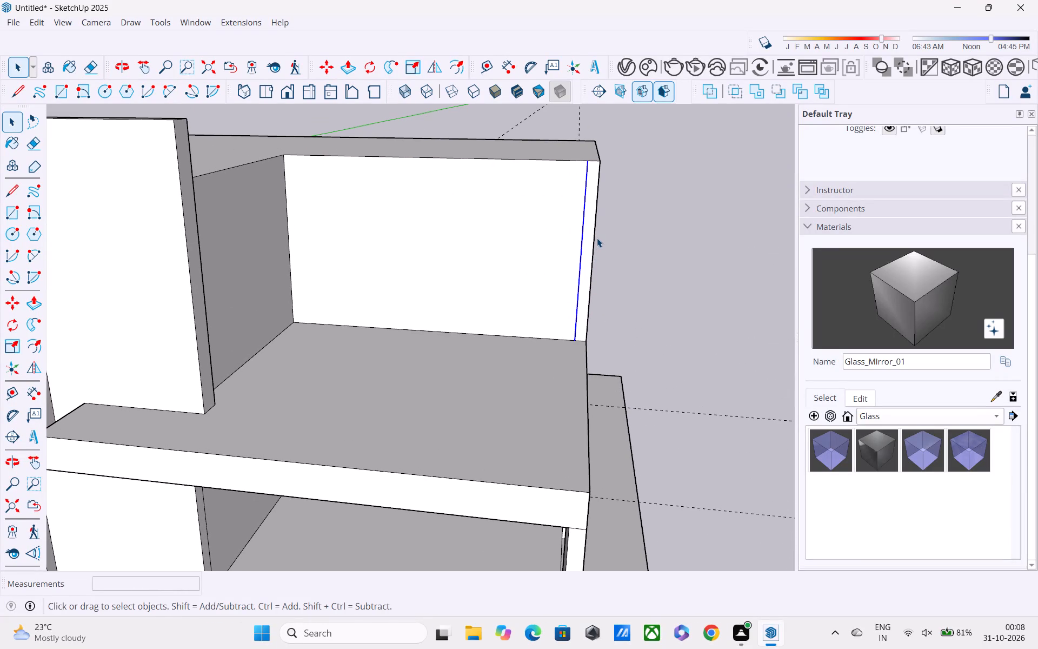
key("p")
left_click(590, 226)
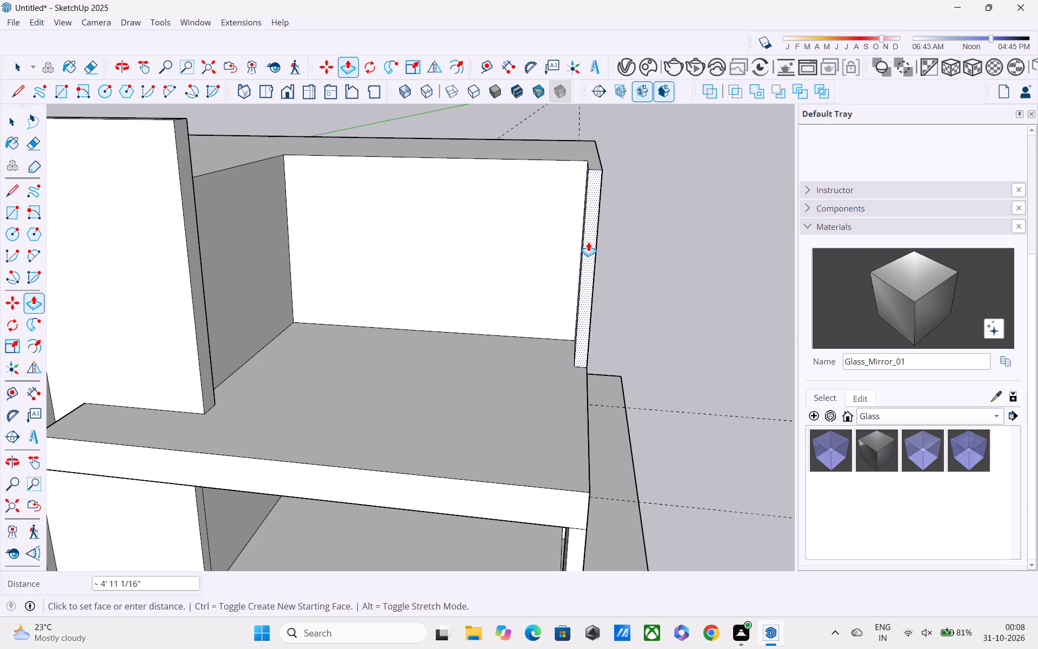
type("2'")
key("Return")
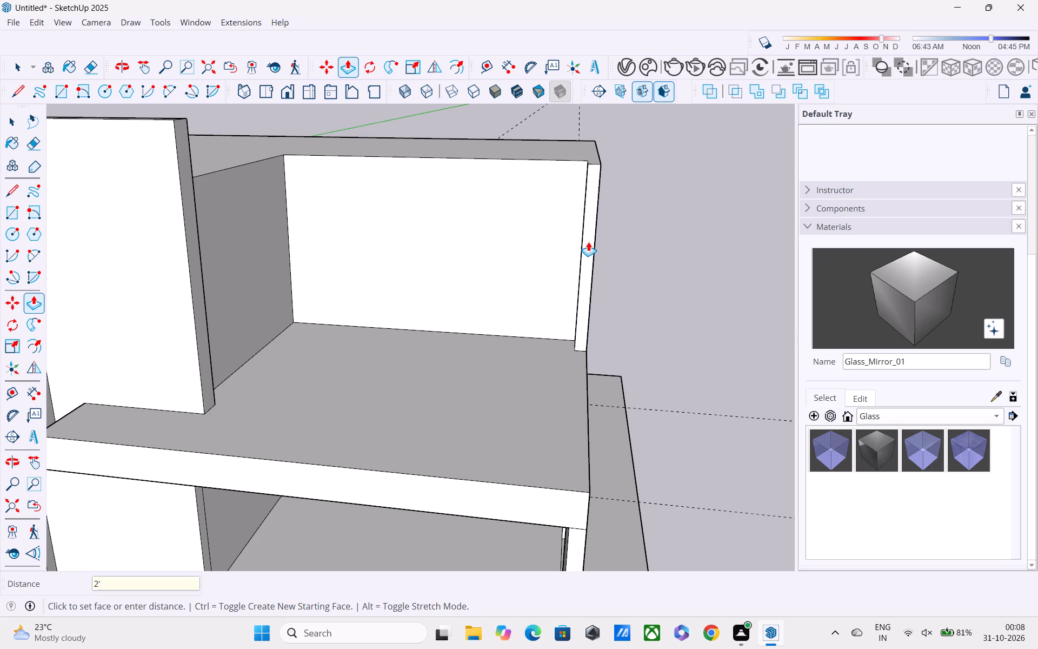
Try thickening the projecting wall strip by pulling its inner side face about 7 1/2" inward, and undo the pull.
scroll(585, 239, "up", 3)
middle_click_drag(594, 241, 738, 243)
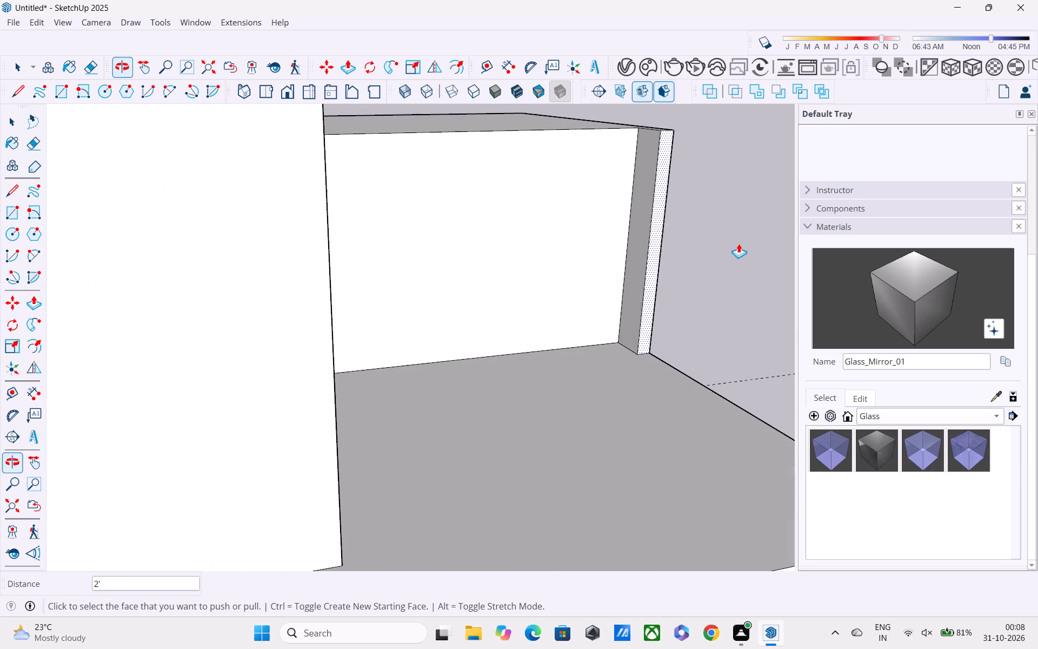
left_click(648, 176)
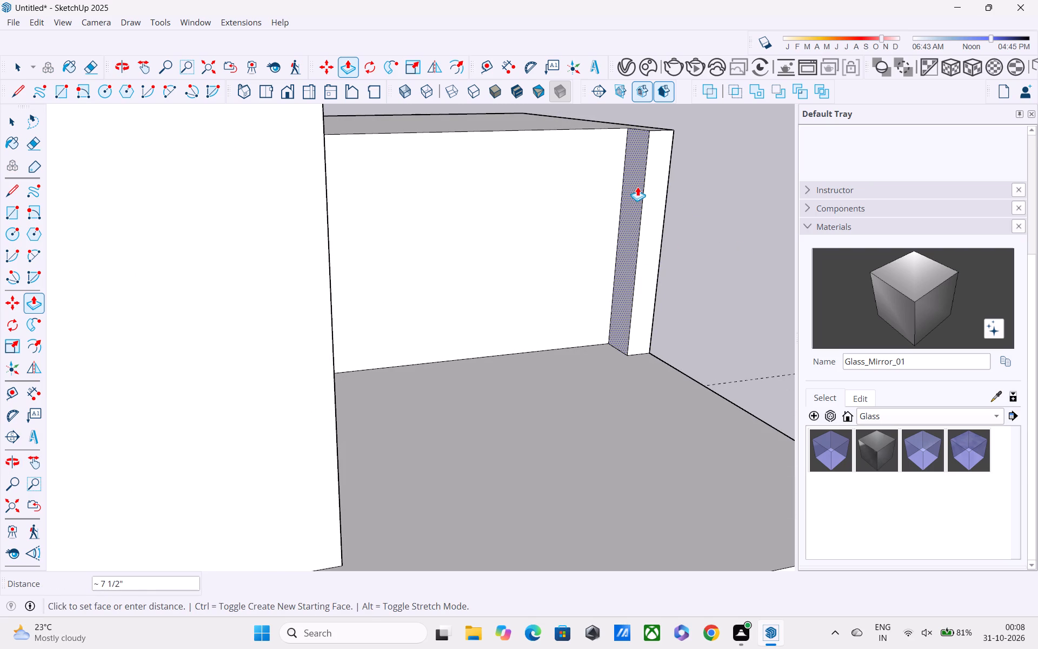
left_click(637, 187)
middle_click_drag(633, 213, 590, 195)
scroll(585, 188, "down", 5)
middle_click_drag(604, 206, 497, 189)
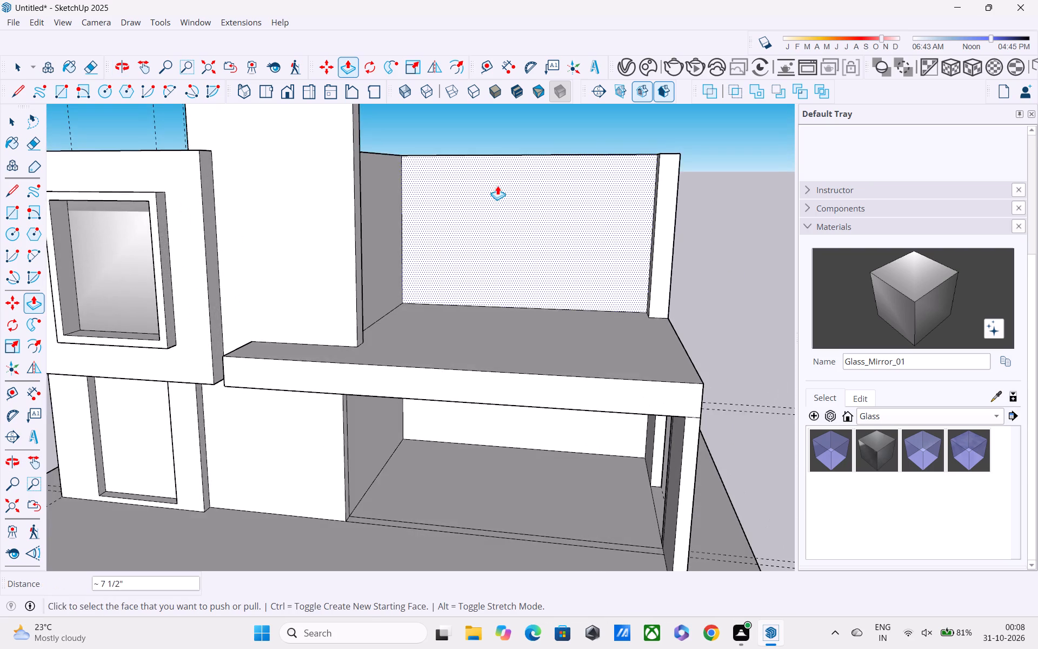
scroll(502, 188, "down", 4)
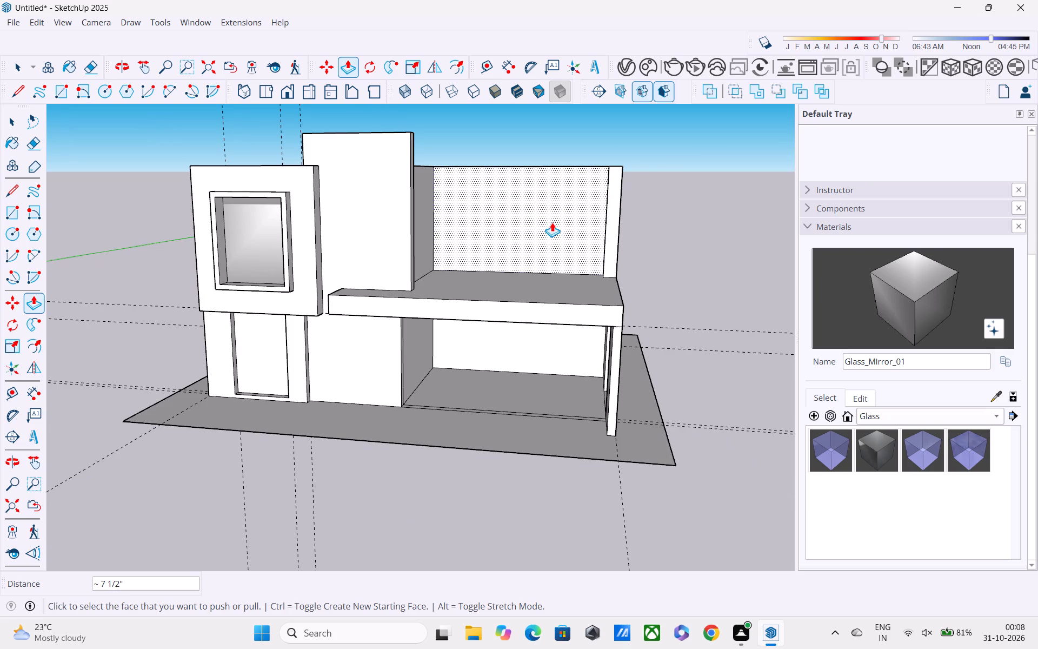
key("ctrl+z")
Examine the projecting wall strip, the cantilevered slab and the overall front facade from several angles and distances.
scroll(601, 222, "up", 3)
middle_click_drag(638, 221, 735, 238)
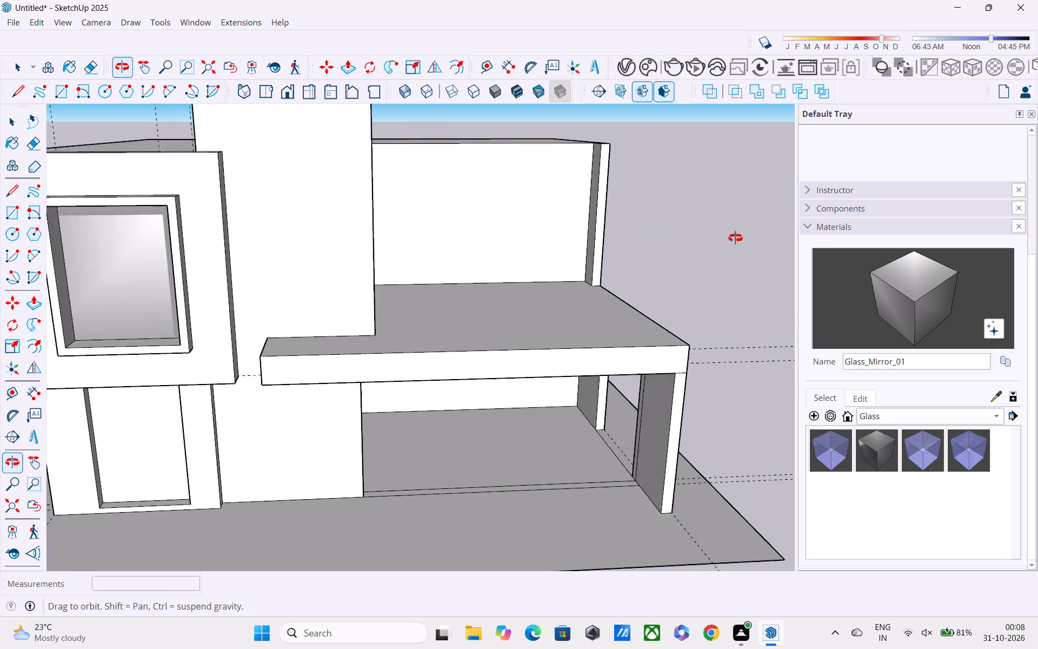
middle_click_drag(735, 238, 810, 243)
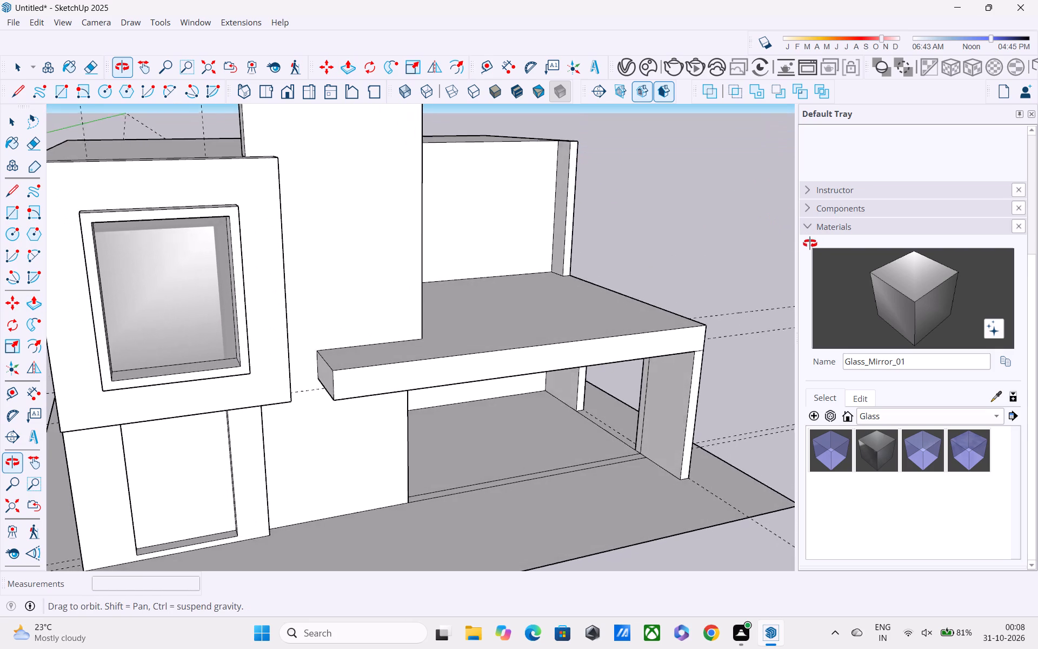
middle_click_drag(810, 243, 667, 223)
scroll(655, 222, "down", 2)
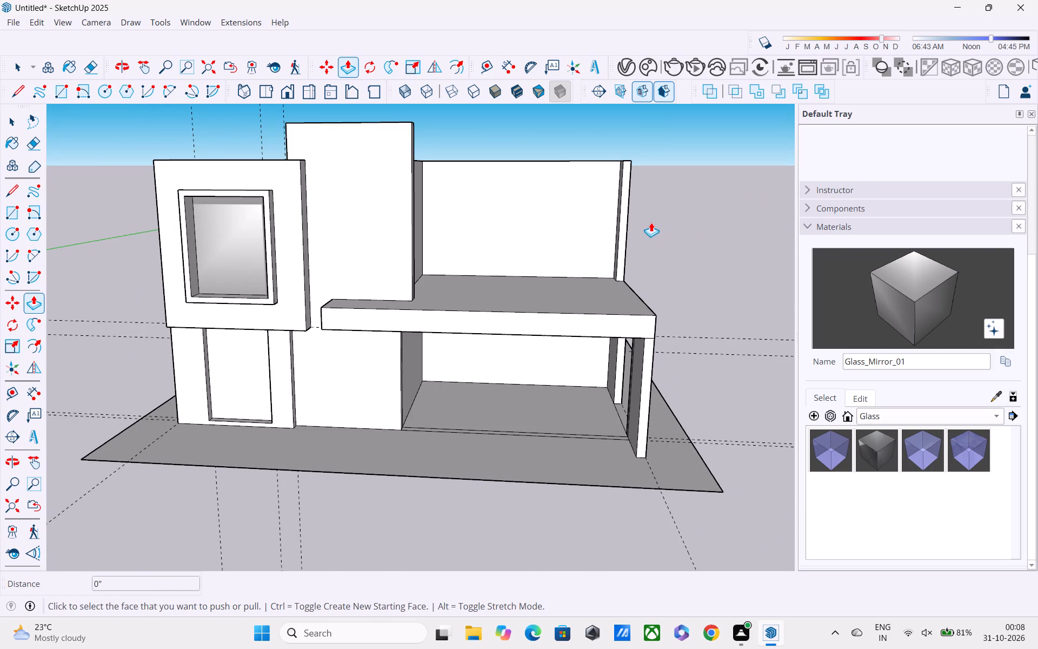
middle_click_drag(613, 250, 589, 252)
scroll(588, 252, "down", 3)
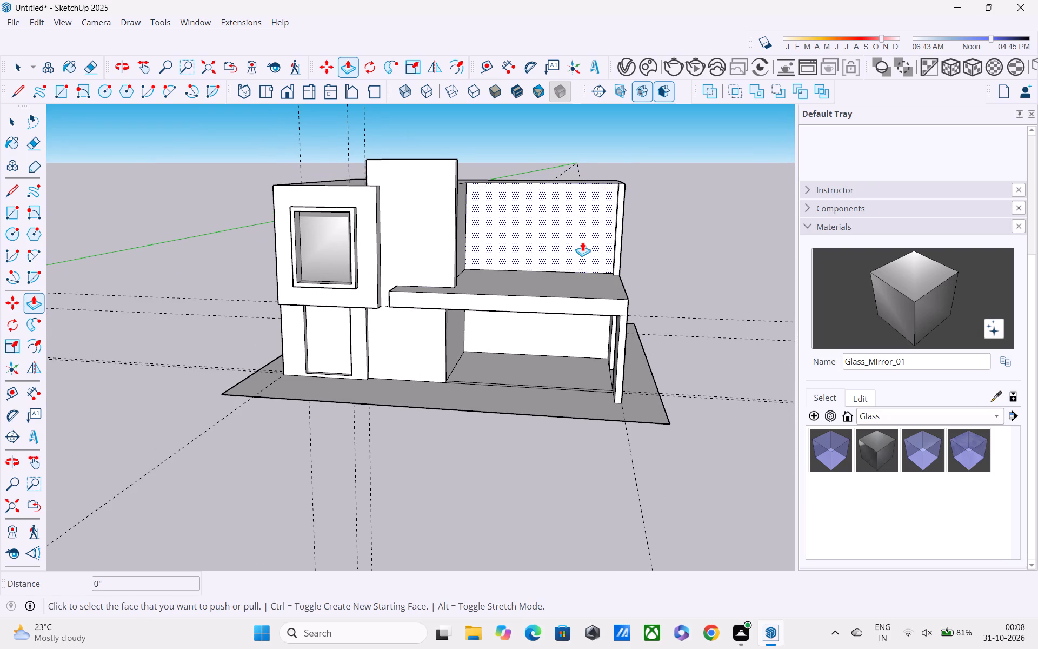
scroll(582, 242, "down", 1)
scroll(608, 184, "up", 2)
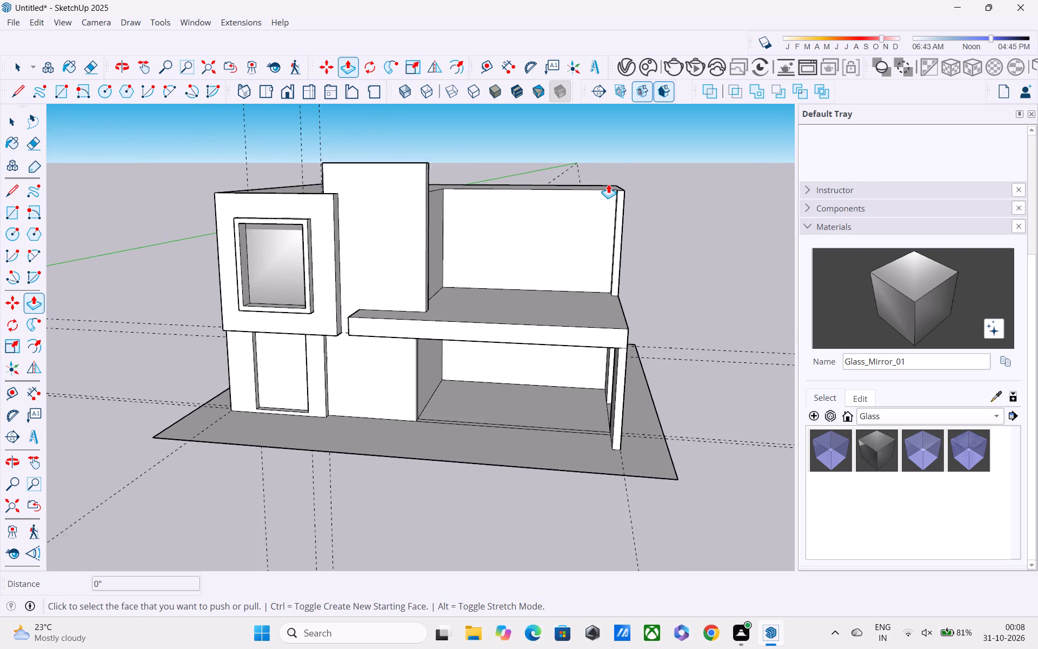
scroll(608, 184, "up", 2)
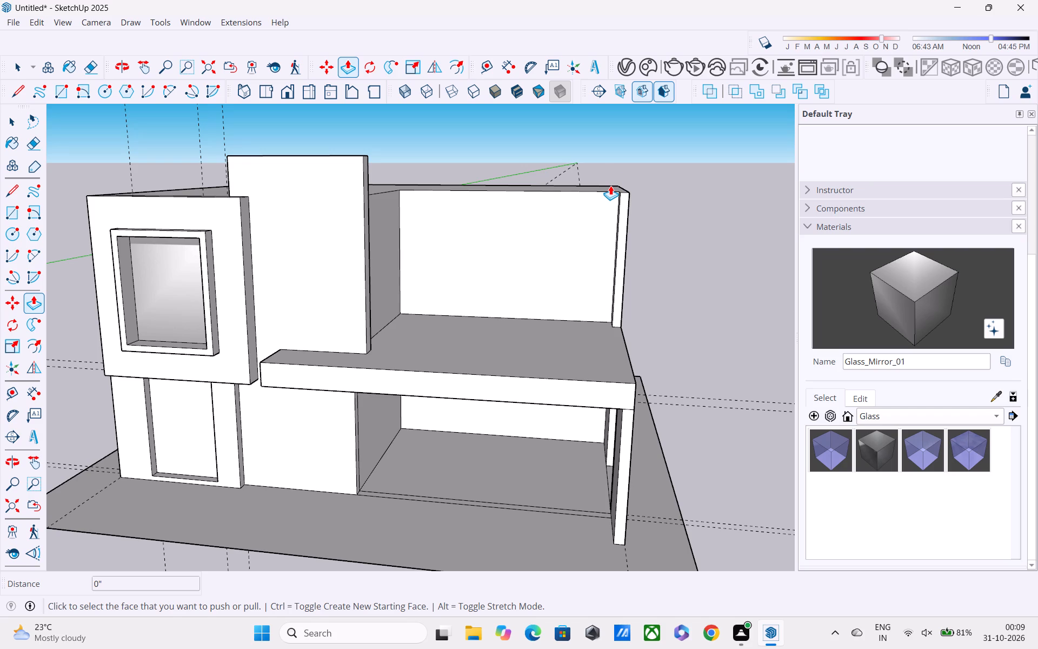
Place a vertical guide on the upper-floor wall 2' inward from where the projecting strip meets it.
key("t")
scroll(622, 229, "up", 3)
middle_click_drag(622, 229, 712, 229)
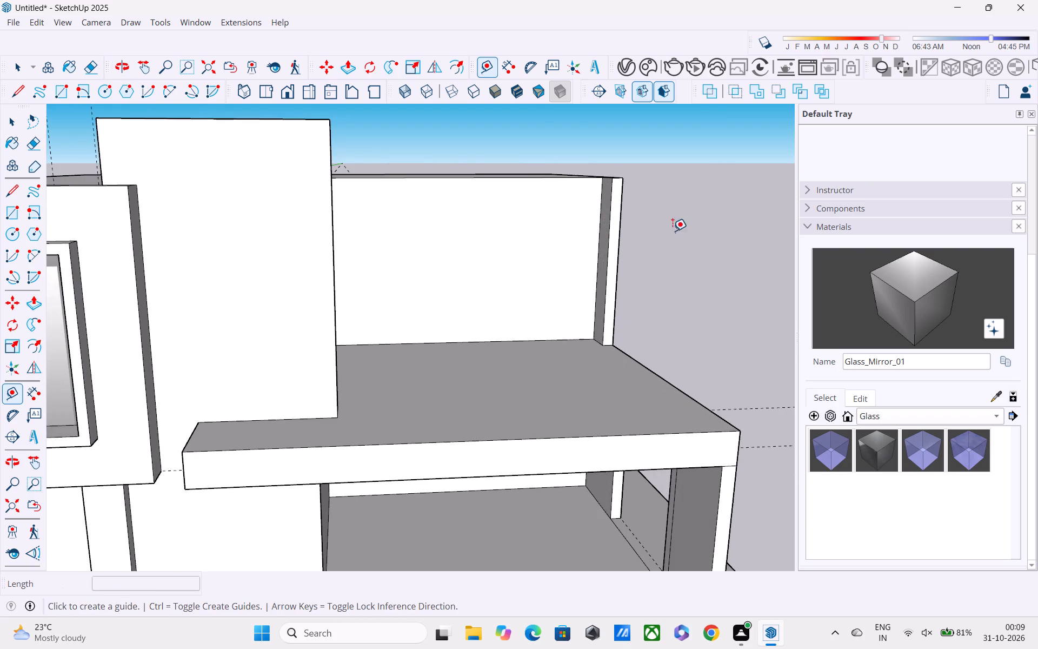
scroll(622, 237, "up", 3)
left_click(596, 207)
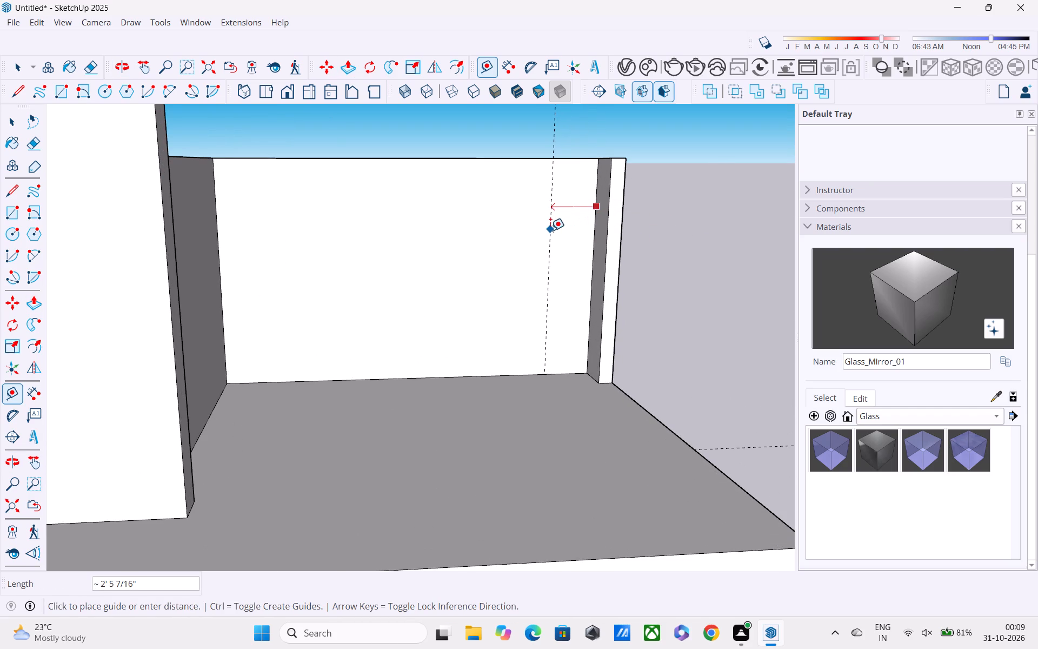
middle_click_drag(550, 230, 507, 209)
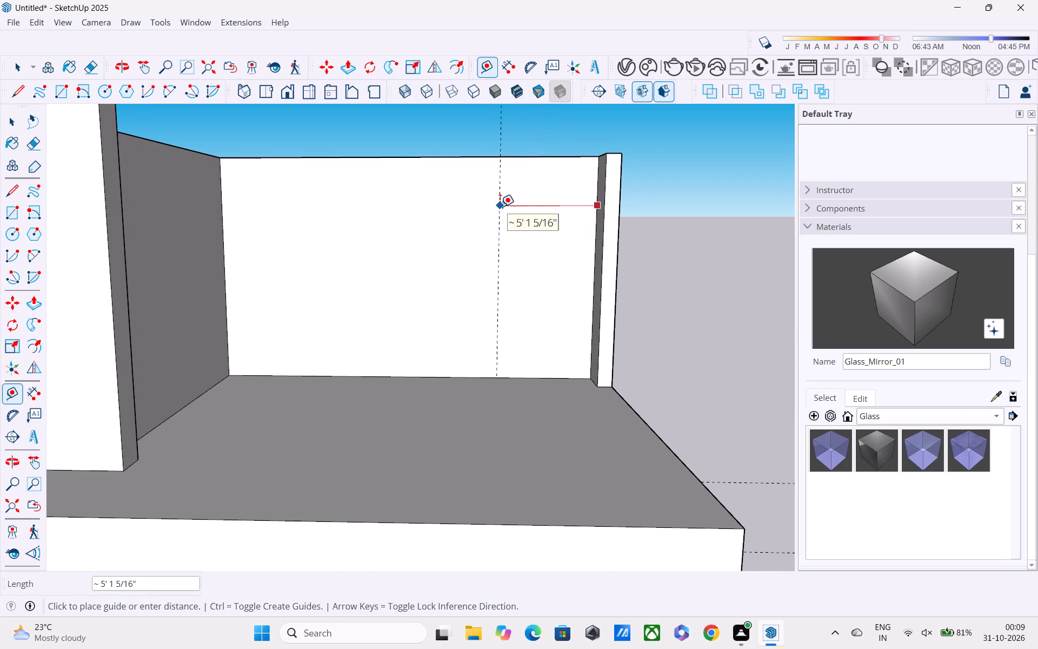
type("3'")
key("Return")
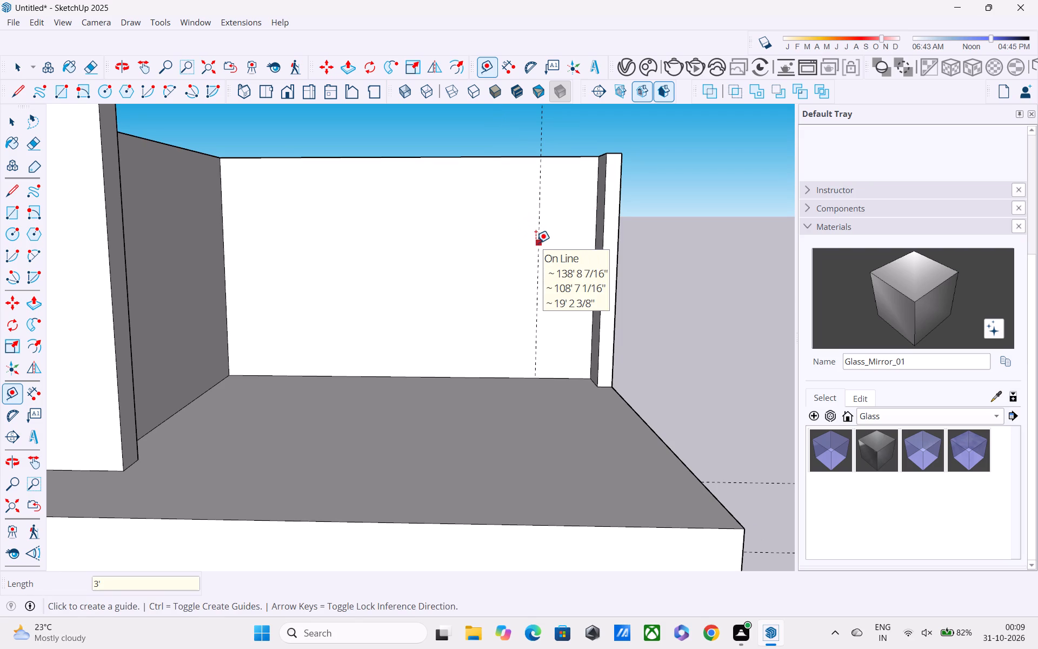
type("2'")
key("Return")
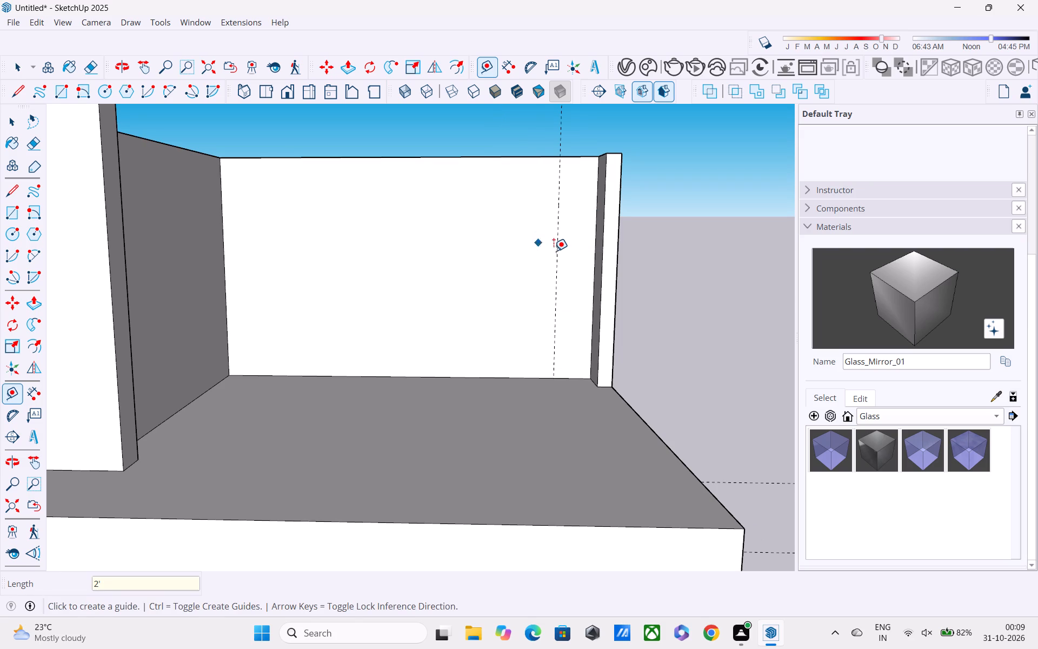
Place a second vertical guide on the upper-floor wall, 5' further inward from the first one.
left_click(554, 251)
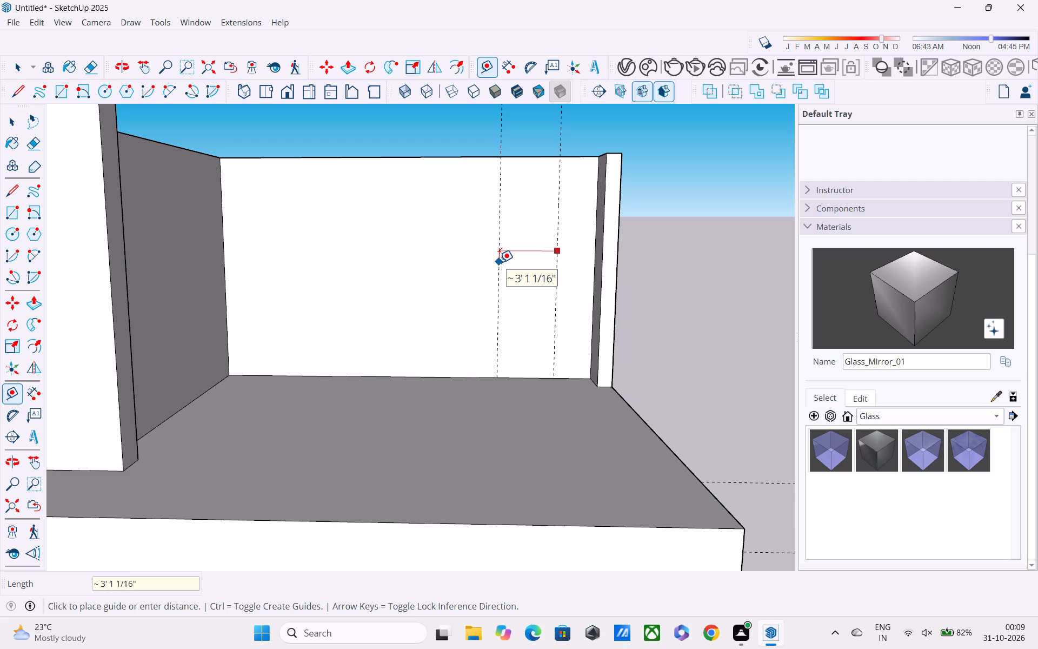
type("4'")
key("Return")
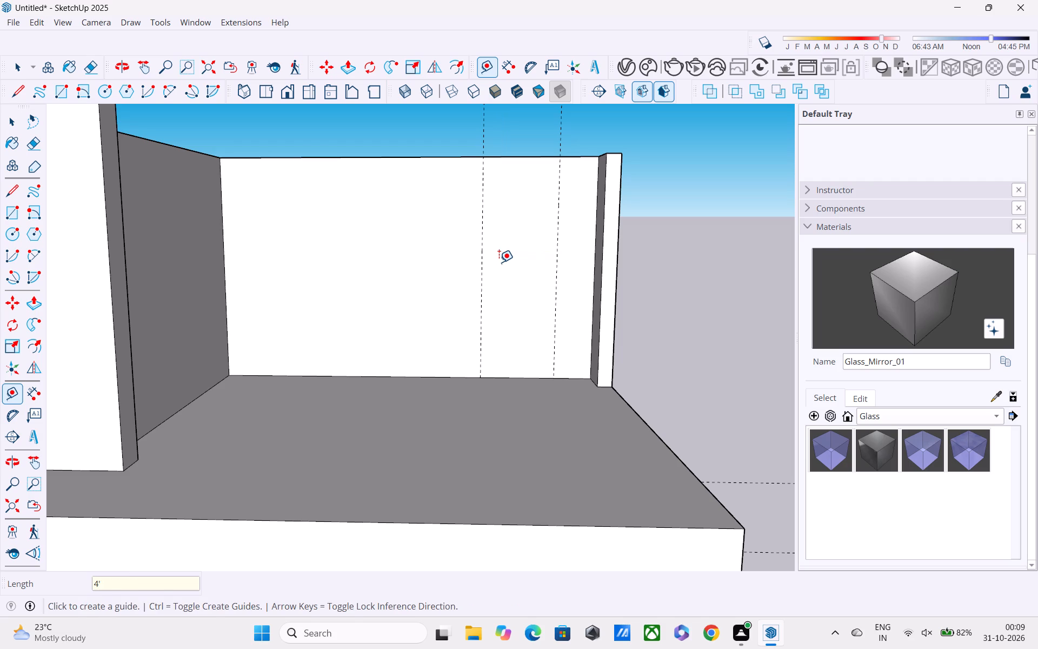
type("5'")
key("Return")
Add two more vertical guides across the upper-floor wall, 4' beyond the second guide and about 5' 6" beyond that.
left_click(462, 209)
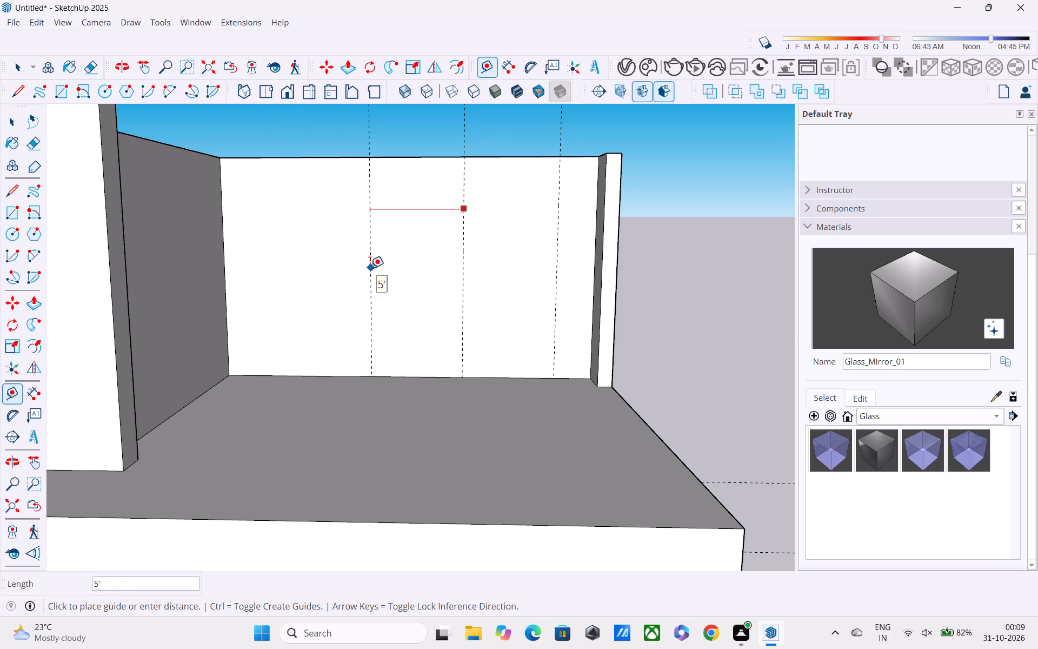
type("4'")
key("Return")
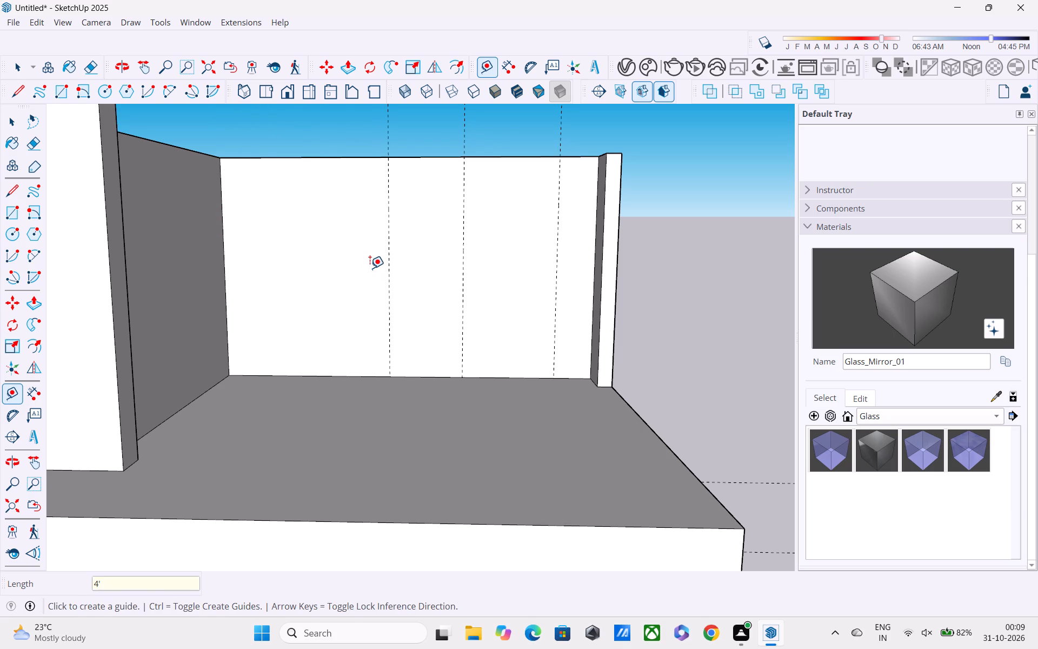
left_click(387, 257)
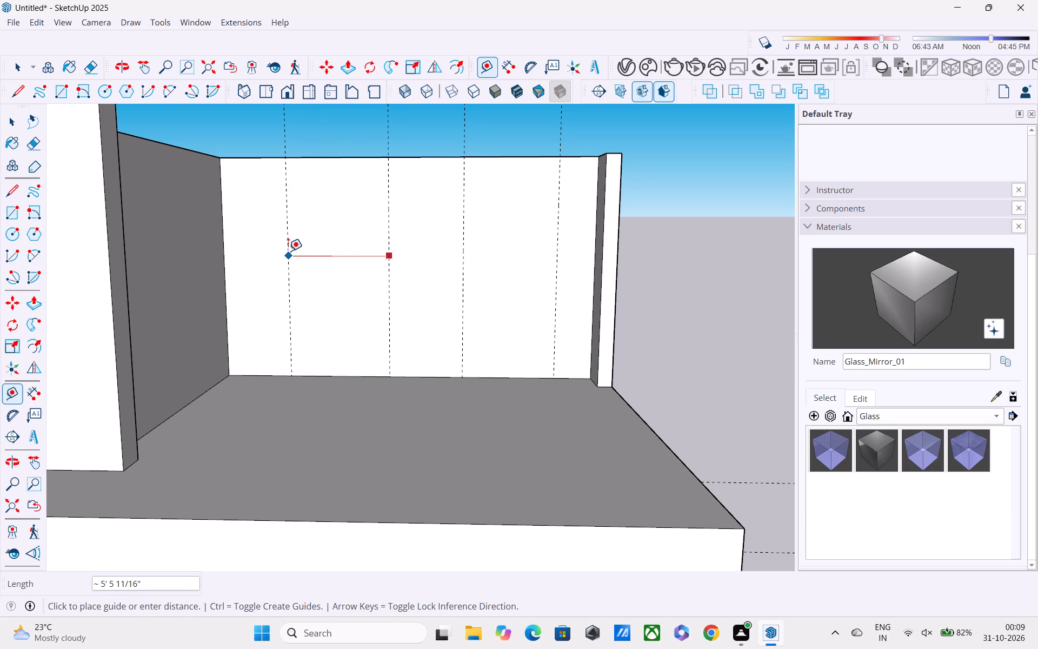
left_click(288, 251)
Add horizontal guides on the upper-floor wall, one 6" above the slab and another 7' above the first.
middle_click_drag(349, 241, 368, 263)
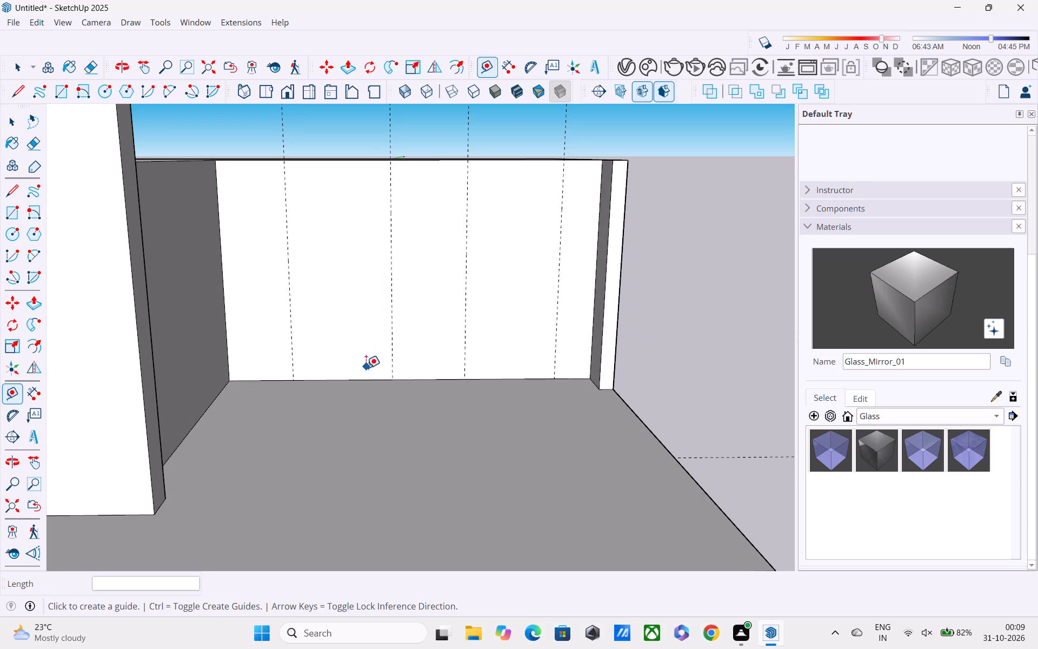
left_click(361, 383)
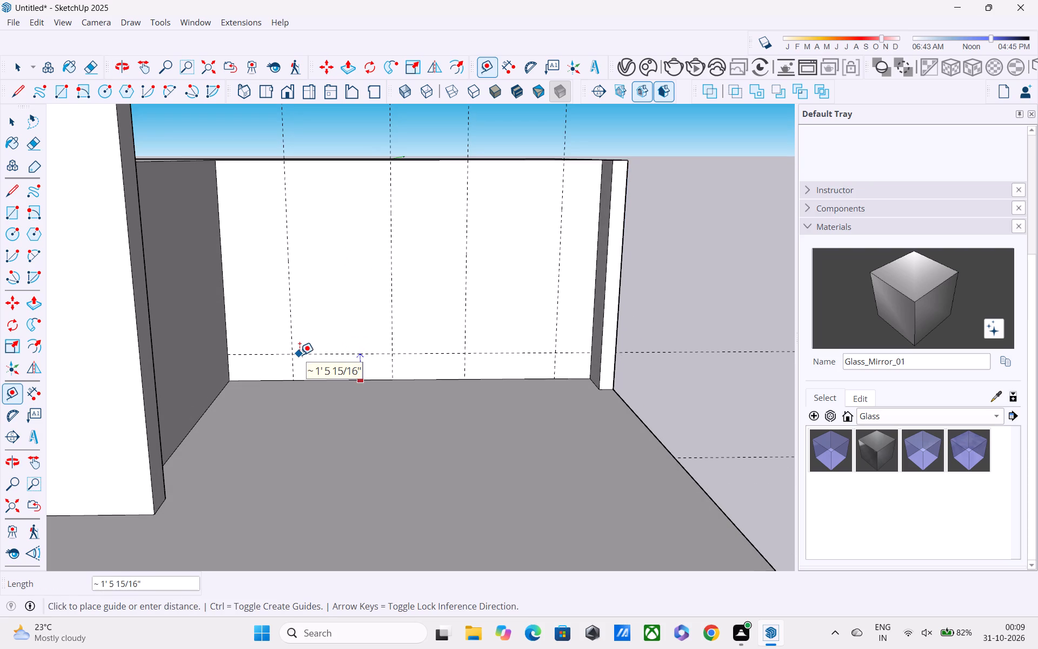
type("6\"")
key("Return")
left_click(309, 369)
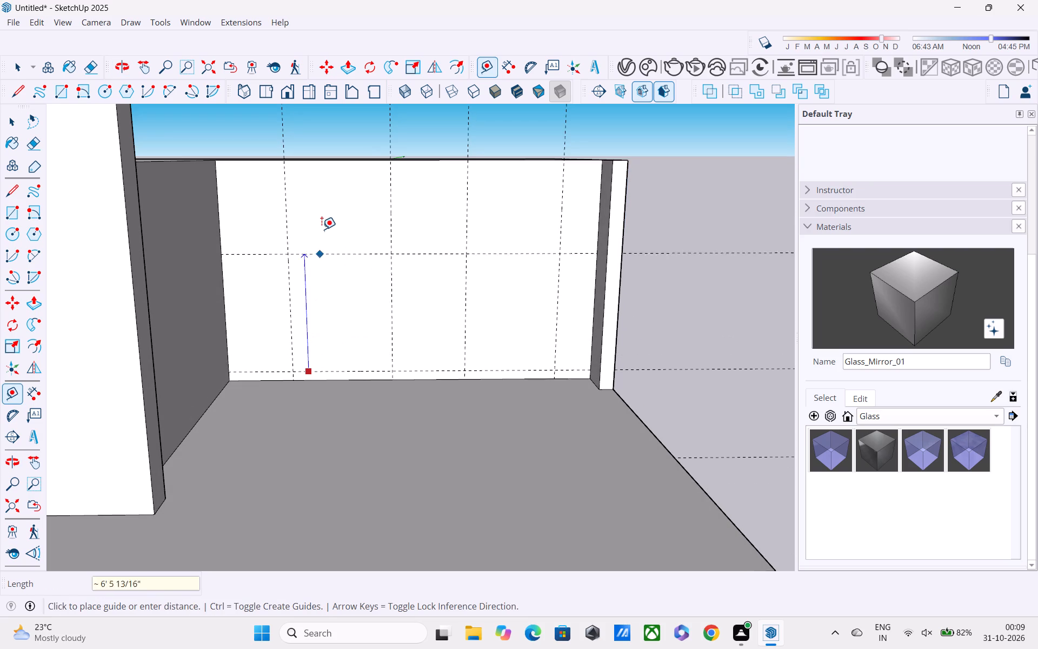
type("7'")
key("Return")
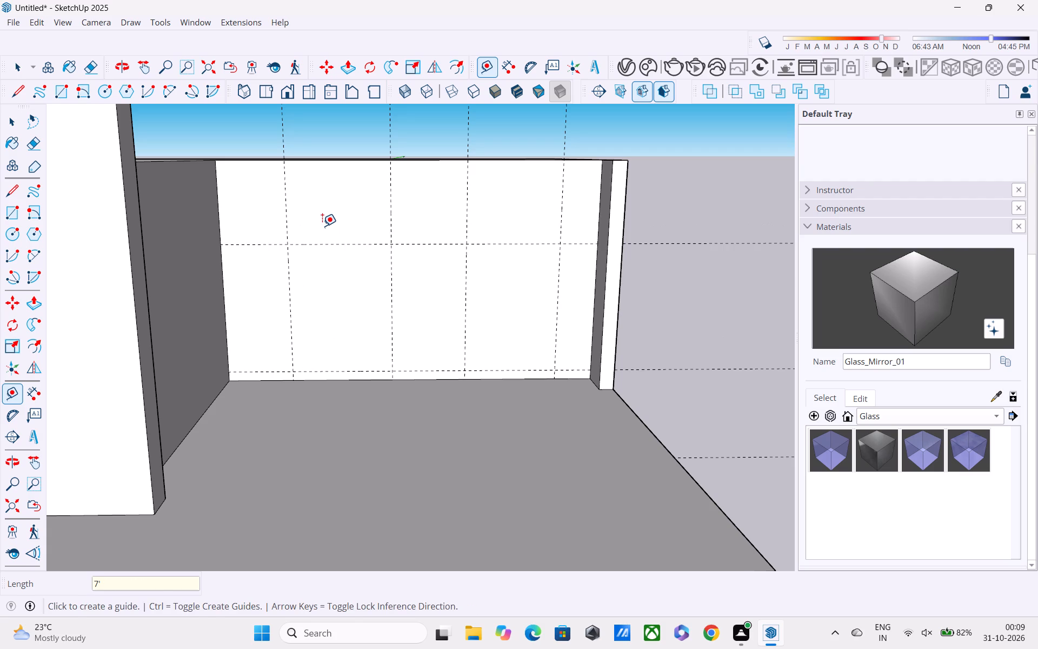
type("7'")
key("Return")
Place a horizontal guide on the ground-floor rear wall beneath the slab, 6" above the floor.
scroll(412, 320, "down", 1)
middle_click_drag(410, 326, 416, 211)
scroll(420, 210, "down", 5)
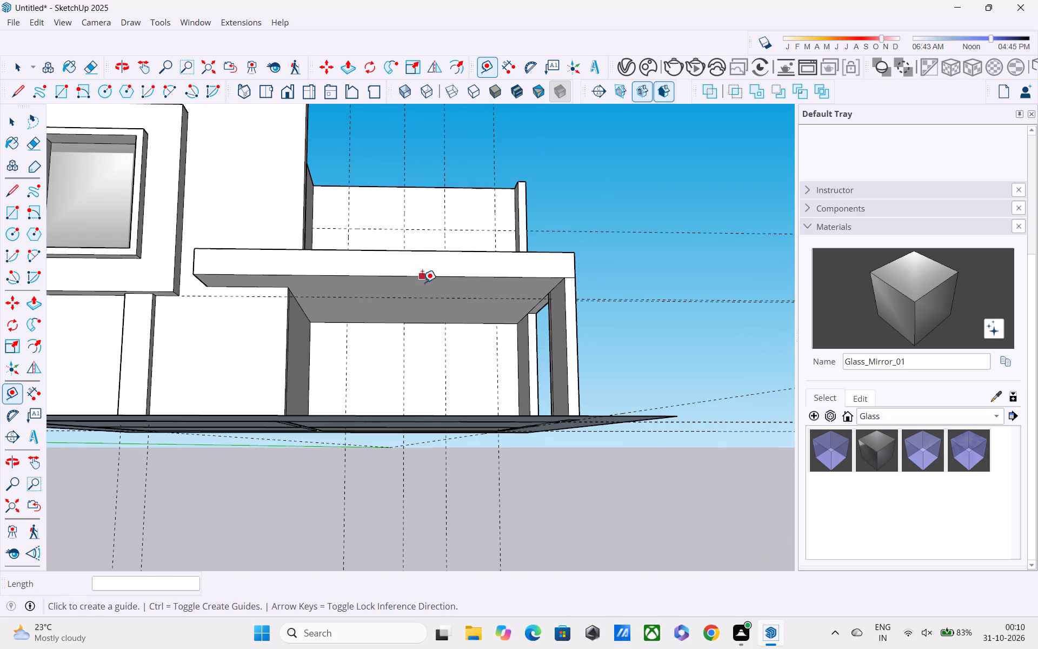
middle_click_drag(405, 380, 399, 451)
scroll(395, 422, "up", 5)
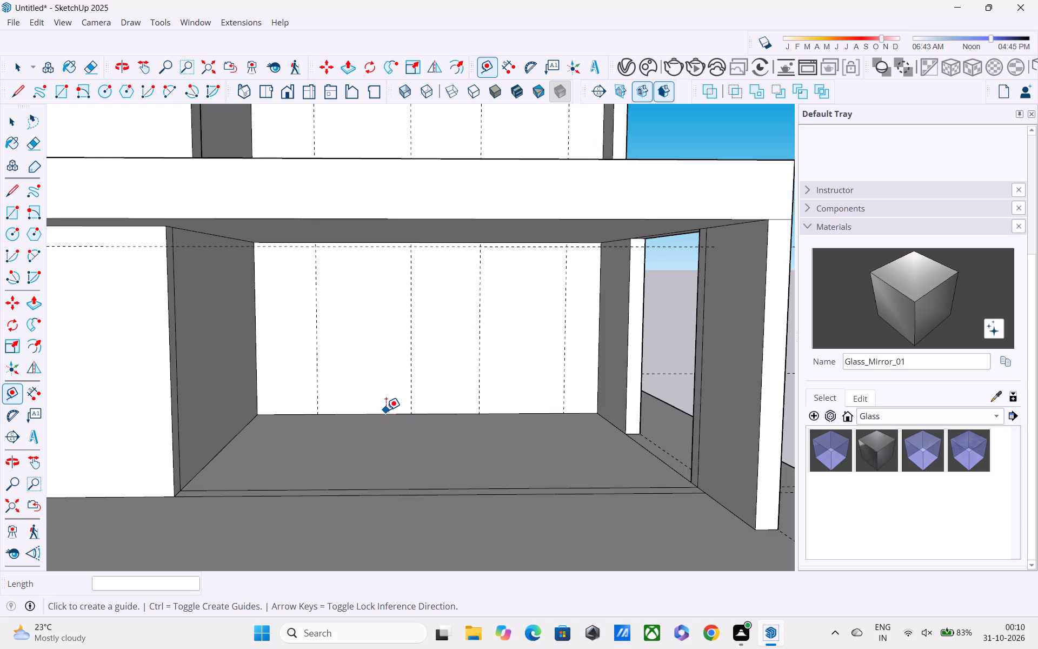
left_click(381, 418)
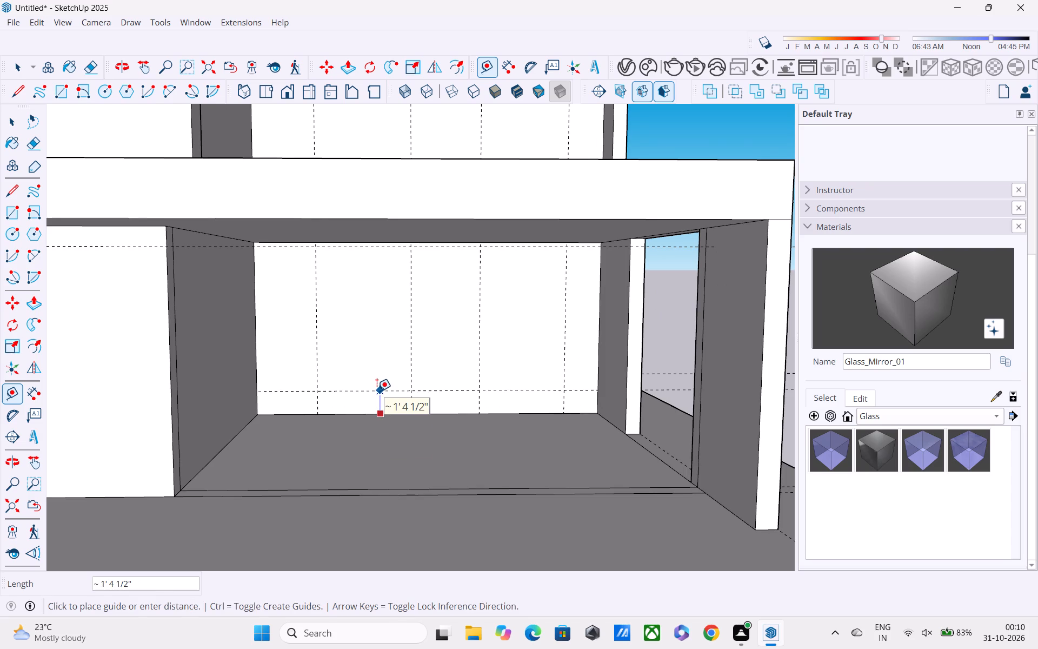
type("6\"")
key("Return")
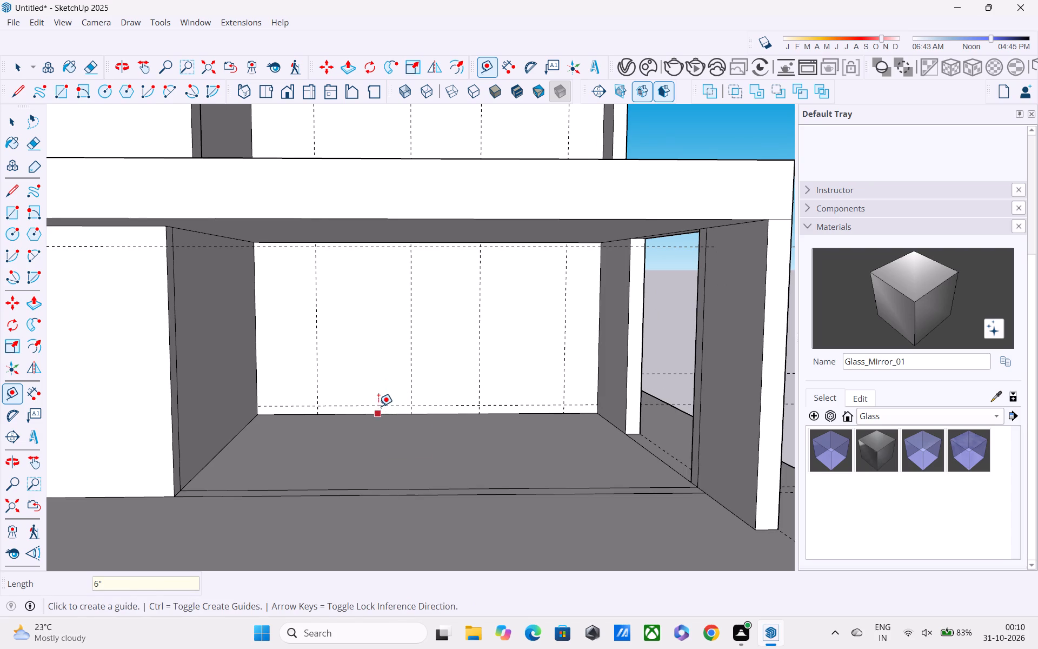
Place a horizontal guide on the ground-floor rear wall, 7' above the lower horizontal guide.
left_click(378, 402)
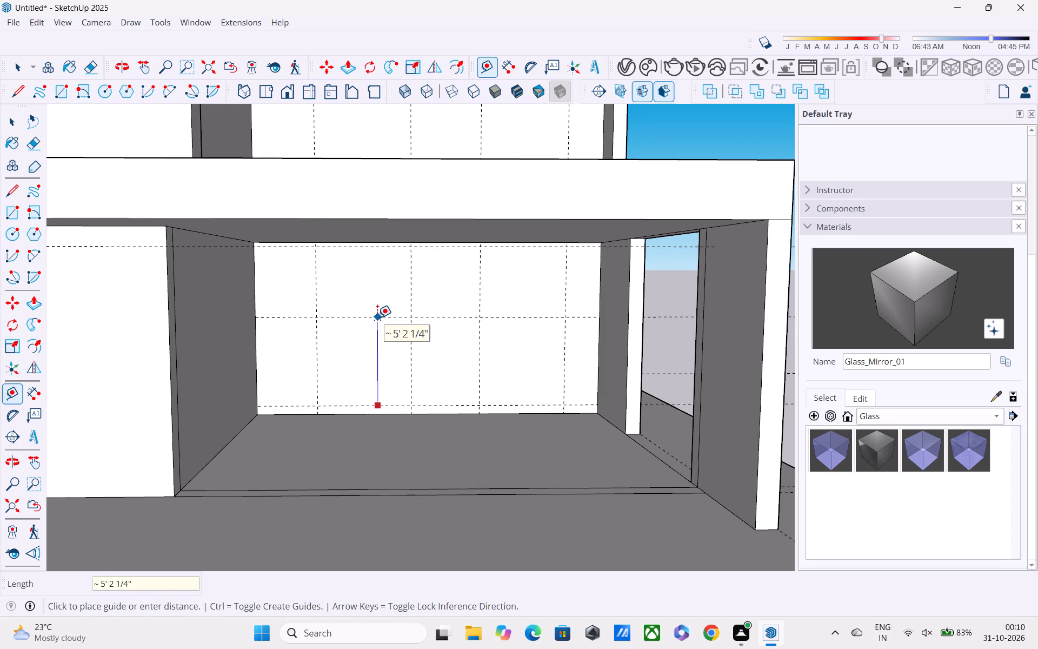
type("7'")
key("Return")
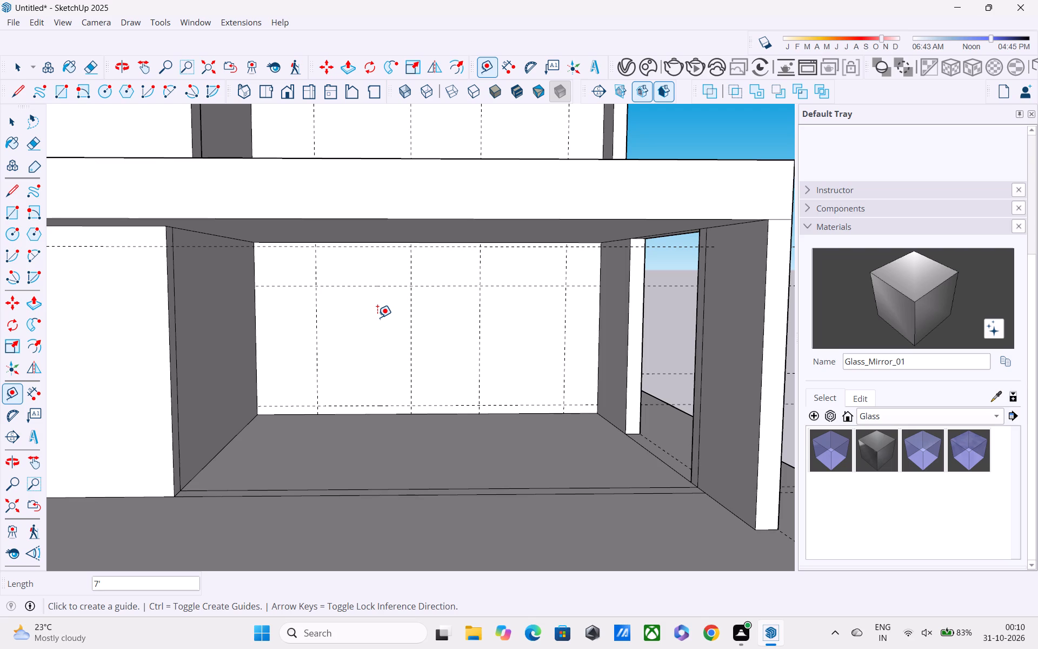
Undo both horizontal guides on the ground-floor rear wall.
key("ctrl+z")
key("ctrl+z")
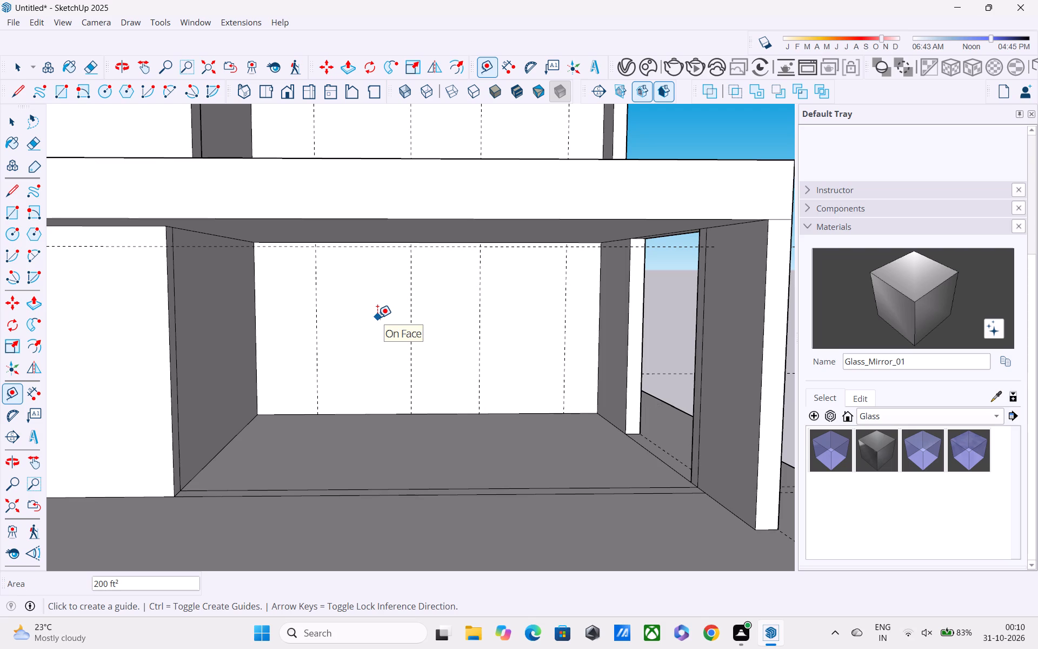
Draw two window rectangles on the upper-floor rear wall between the outer guide pairs, the second 5' by about 6' 8 1/2".
scroll(405, 54, "down", 2)
scroll(416, 218, "down", 4)
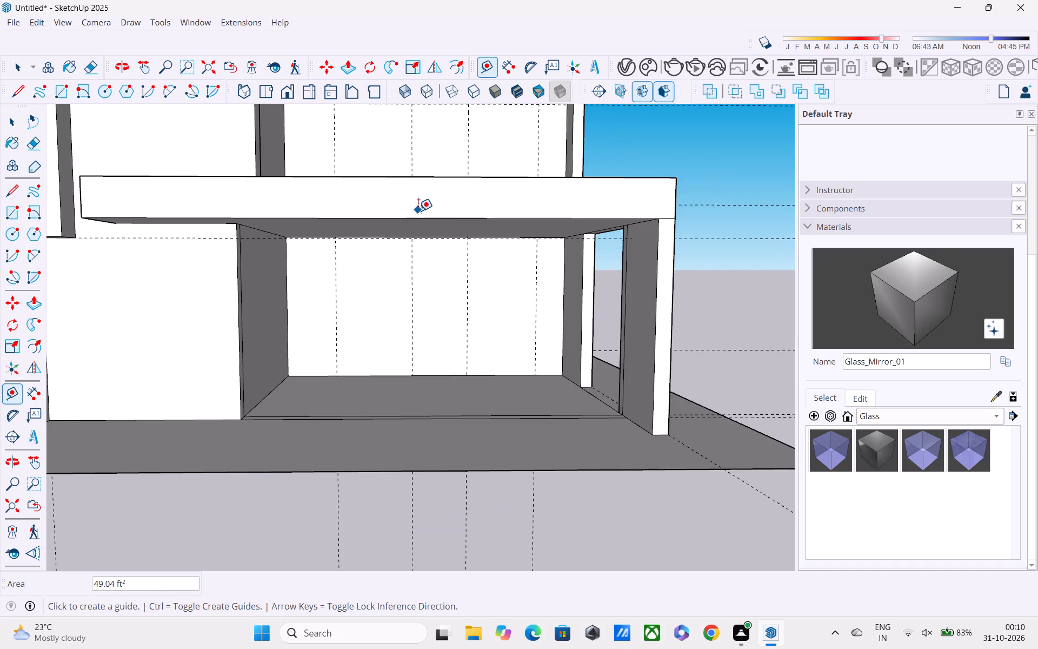
middle_click_drag(418, 211, 433, 441, "shift")
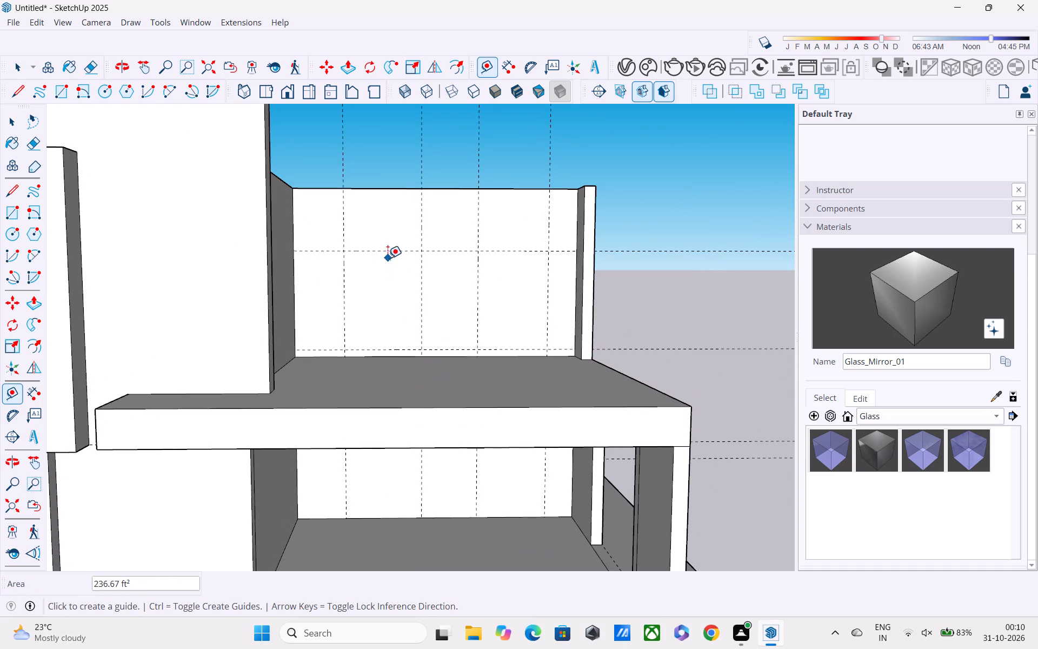
middle_click_drag(388, 258, 182, 300)
middle_click_drag(286, 251, 165, 289)
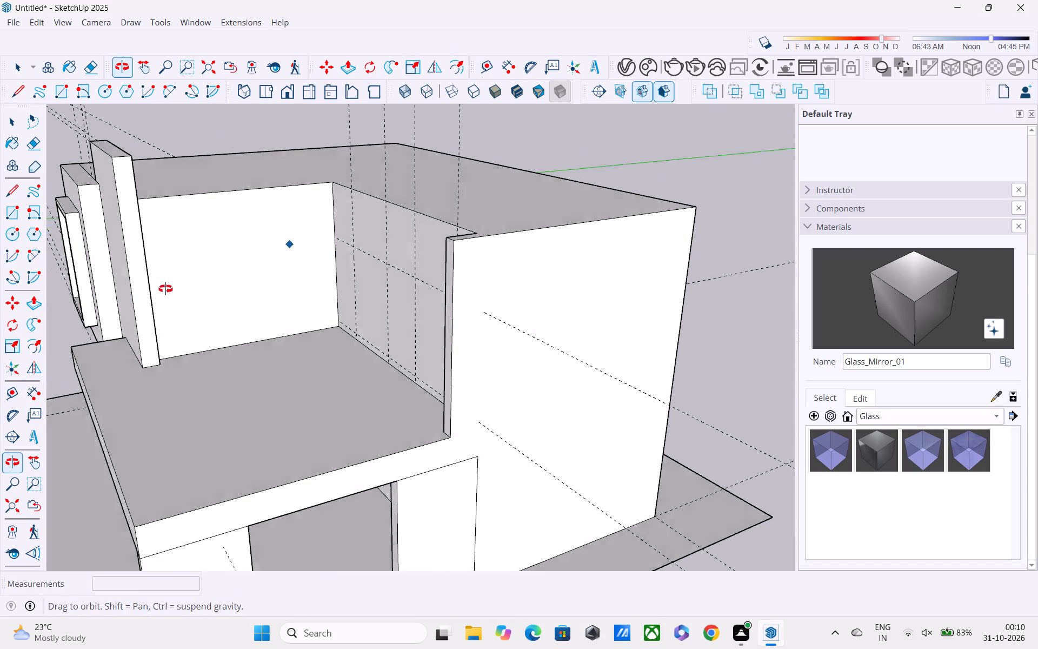
middle_click_drag(165, 289, 163, 284)
middle_click_drag(339, 263, 554, 144)
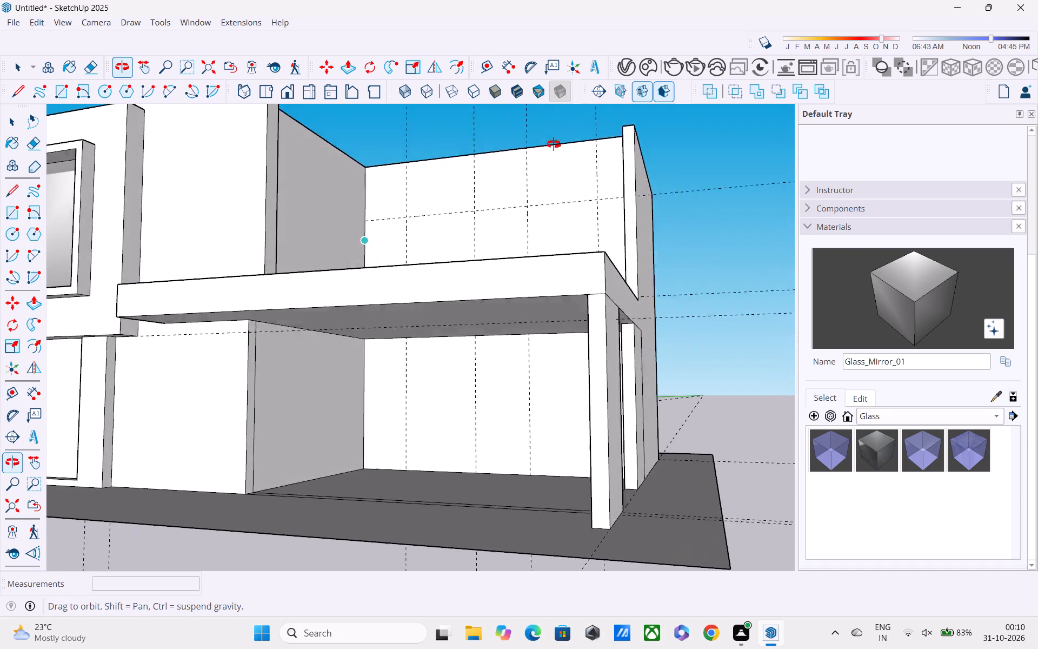
middle_click_drag(554, 144, 571, 182)
scroll(571, 183, "down", 3)
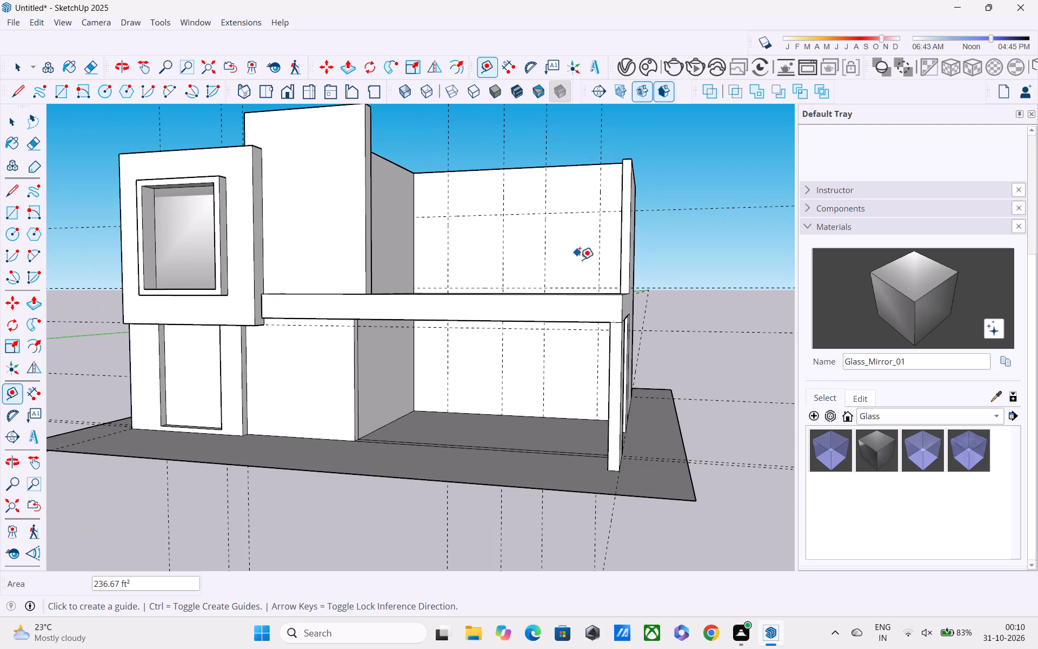
middle_click_drag(580, 260, 364, 345)
scroll(514, 234, "up", 3)
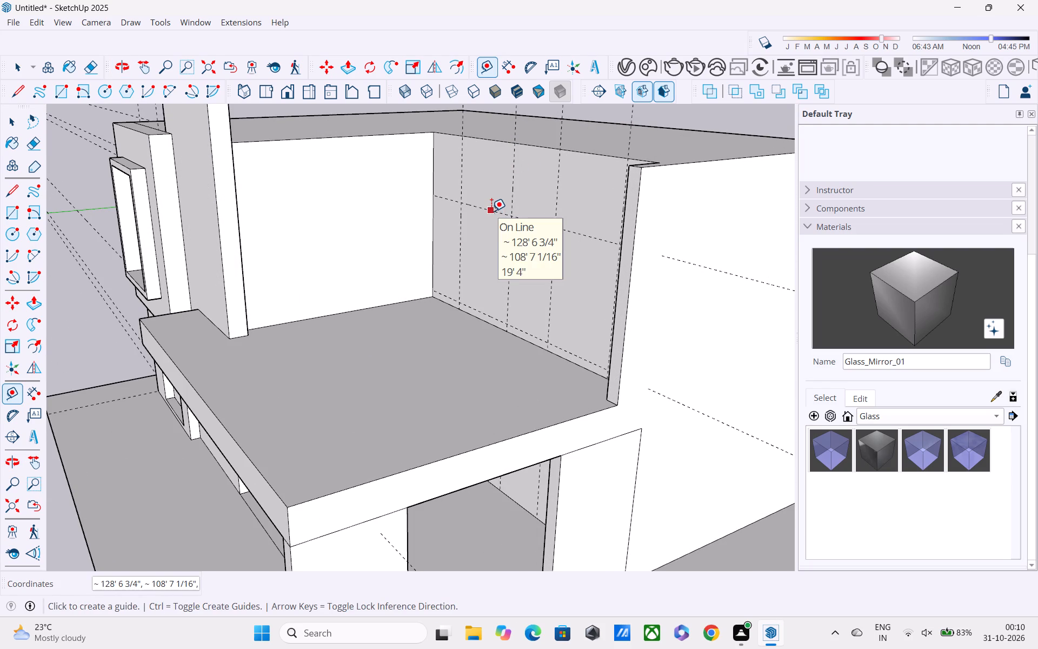
middle_click_drag(491, 211, 701, 170)
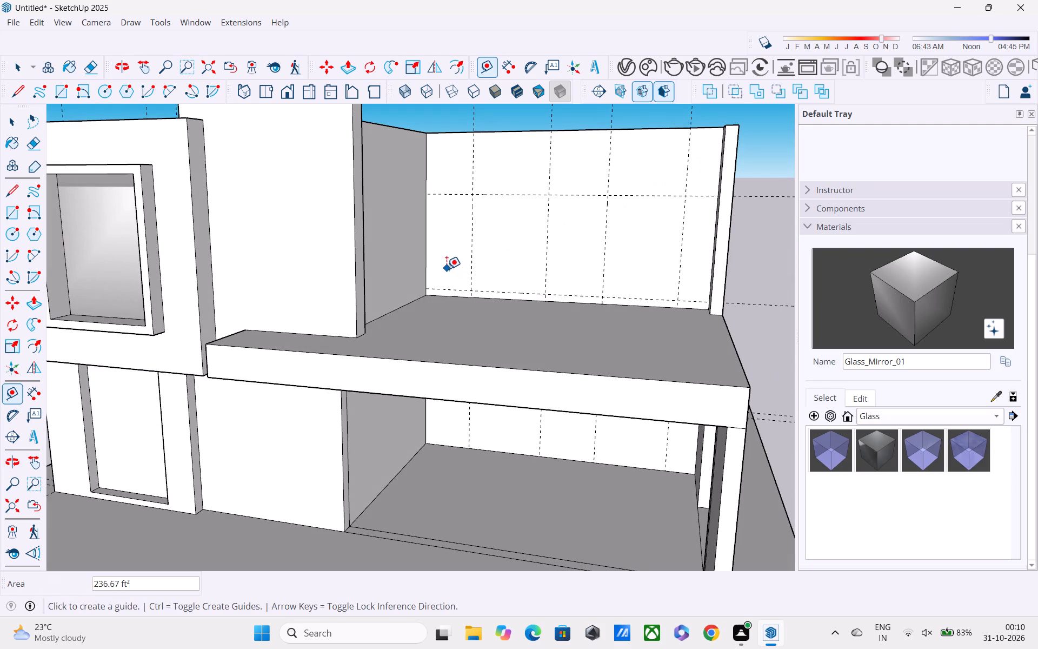
key("r")
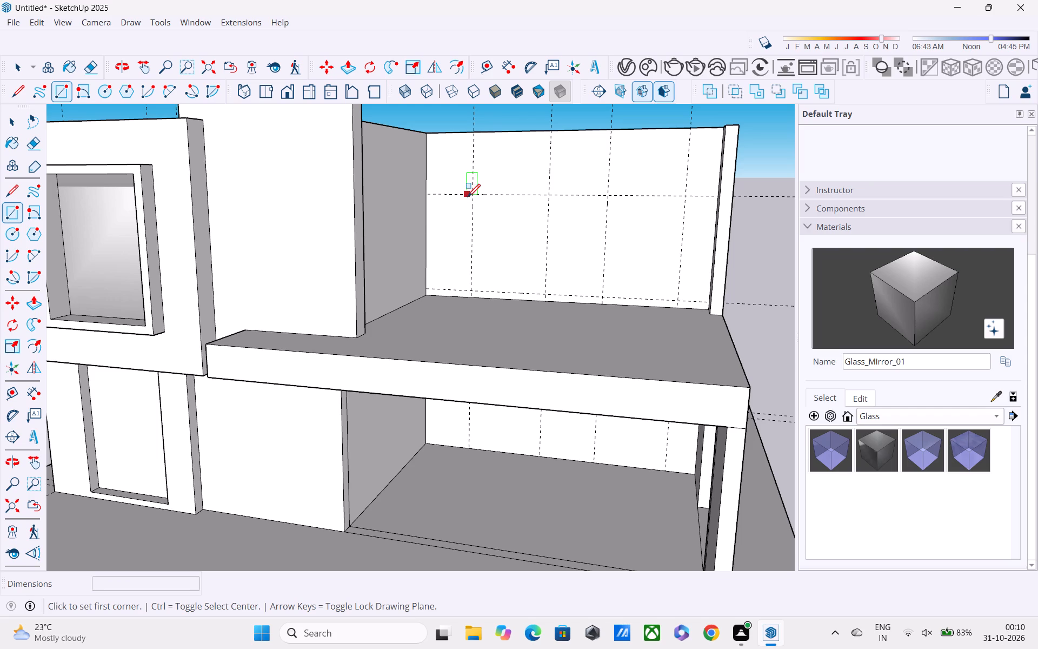
left_click(474, 193)
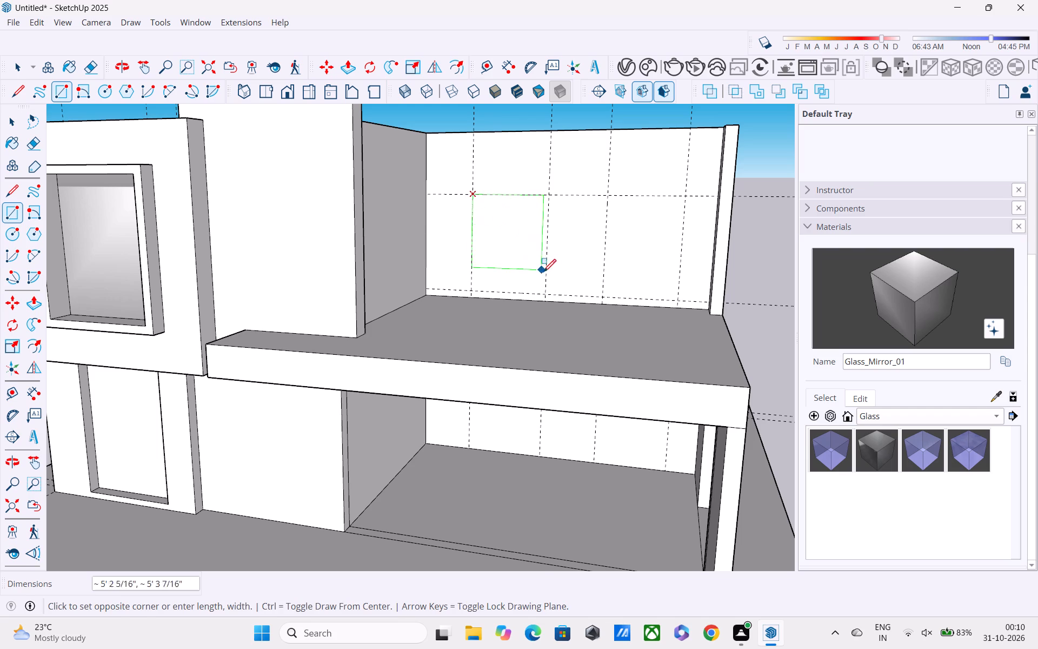
left_click(549, 295)
left_click(610, 196)
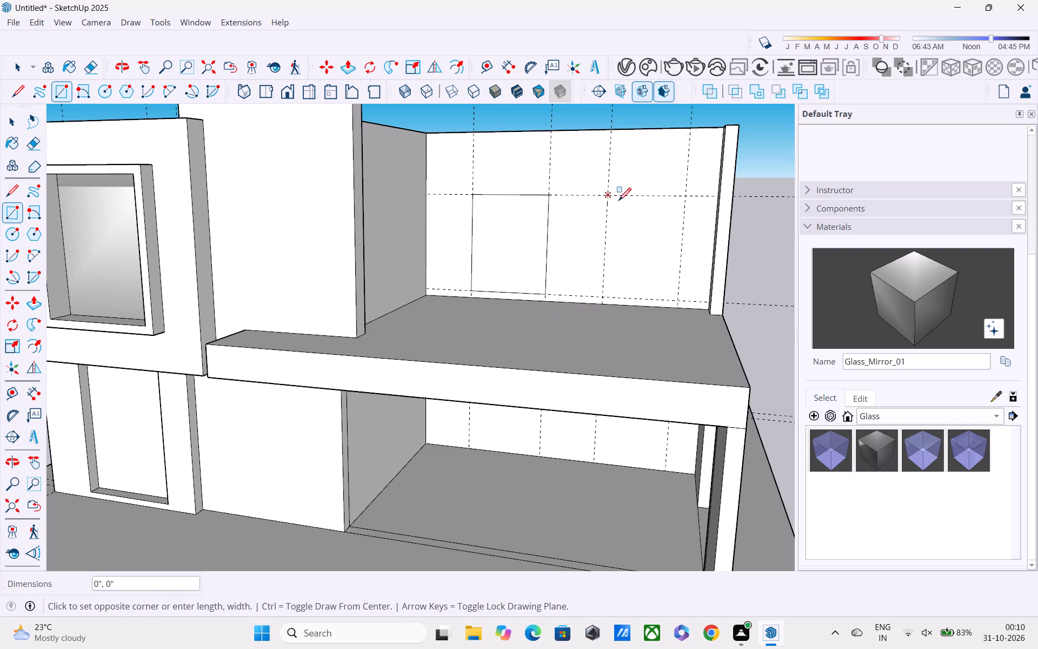
left_click(677, 297)
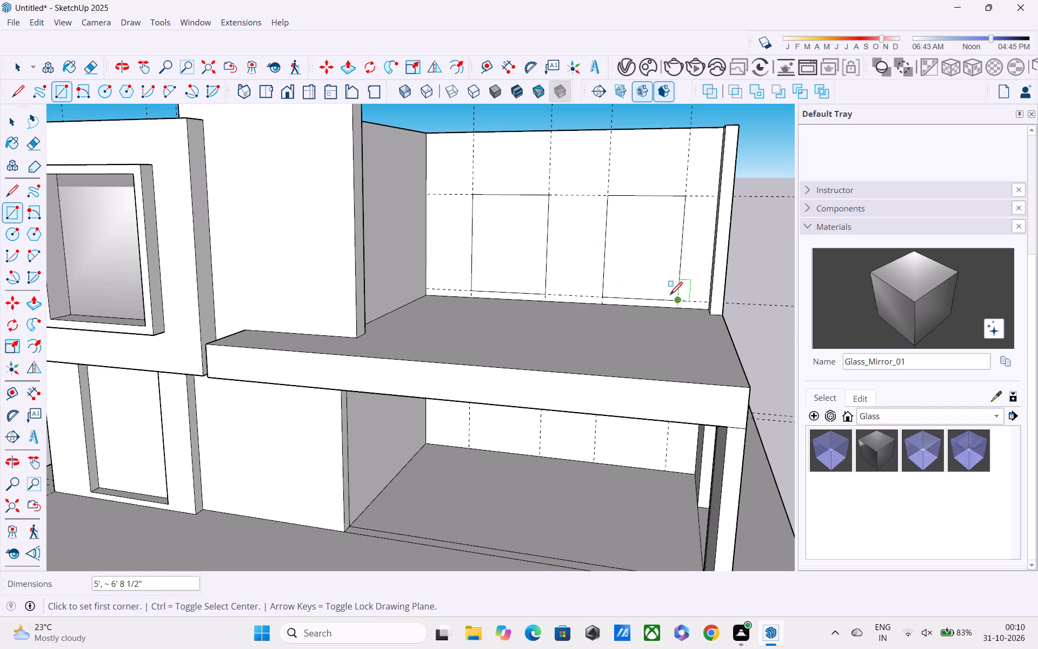
key("space")
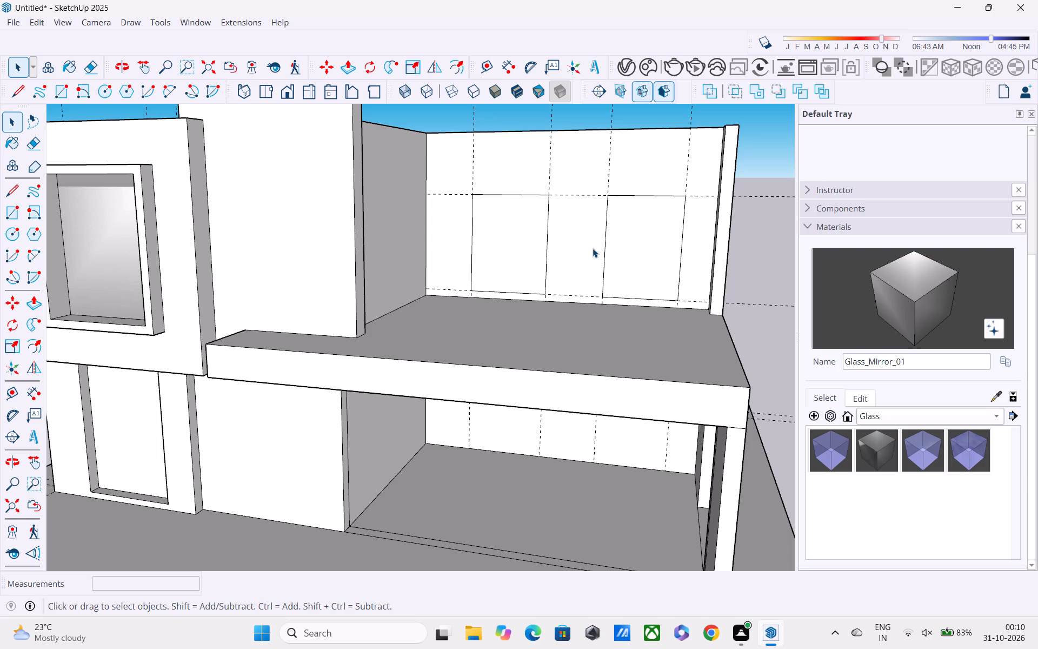
Offset the window outlines inward, 4" for the one nearest the tall block and 3" for the other.
key("f")
left_click(541, 228)
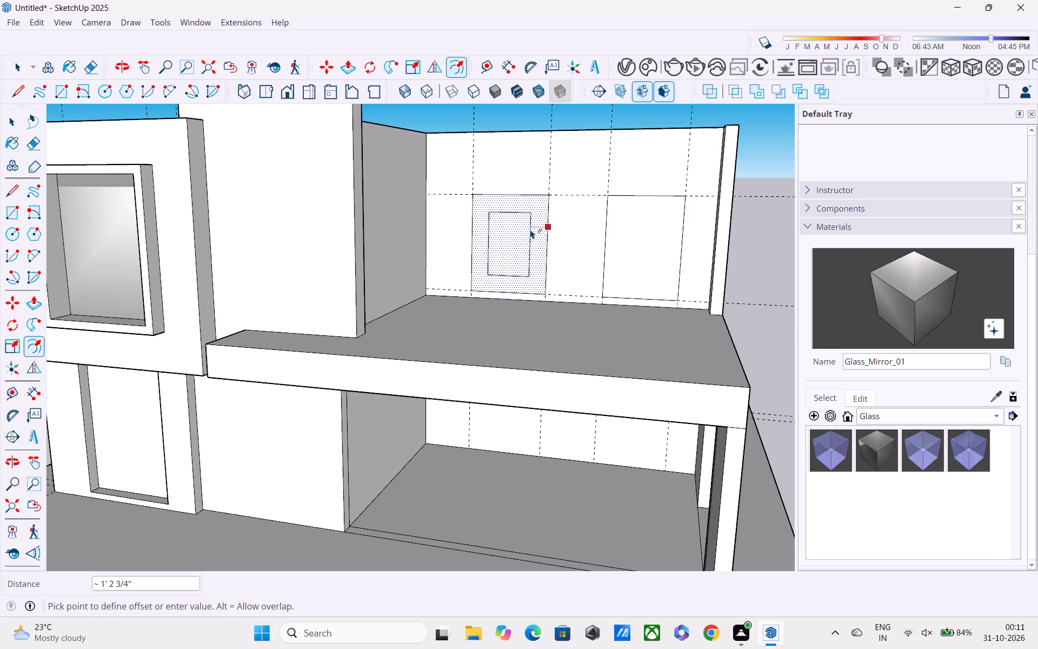
type("4\"")
key("Return")
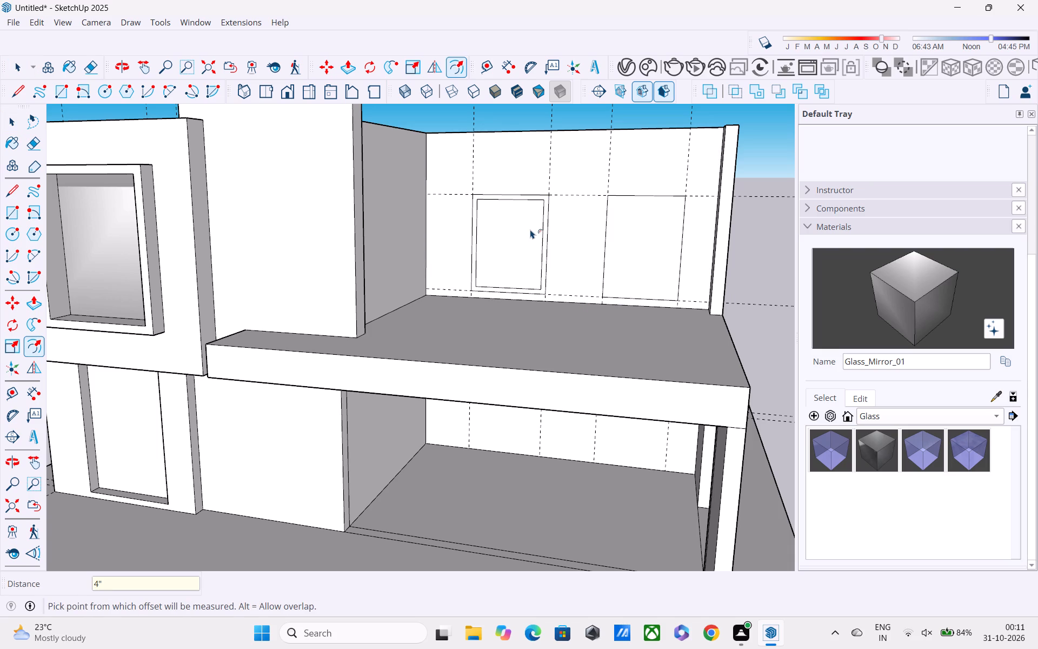
left_click(621, 206)
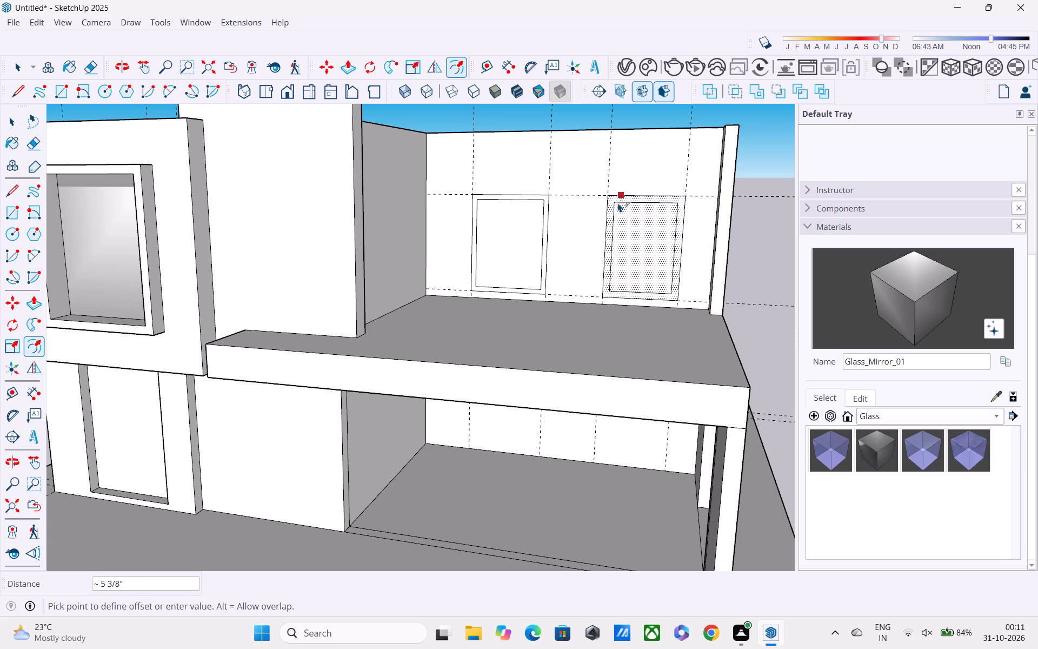
type("3\"")
key("Return")
key("space")
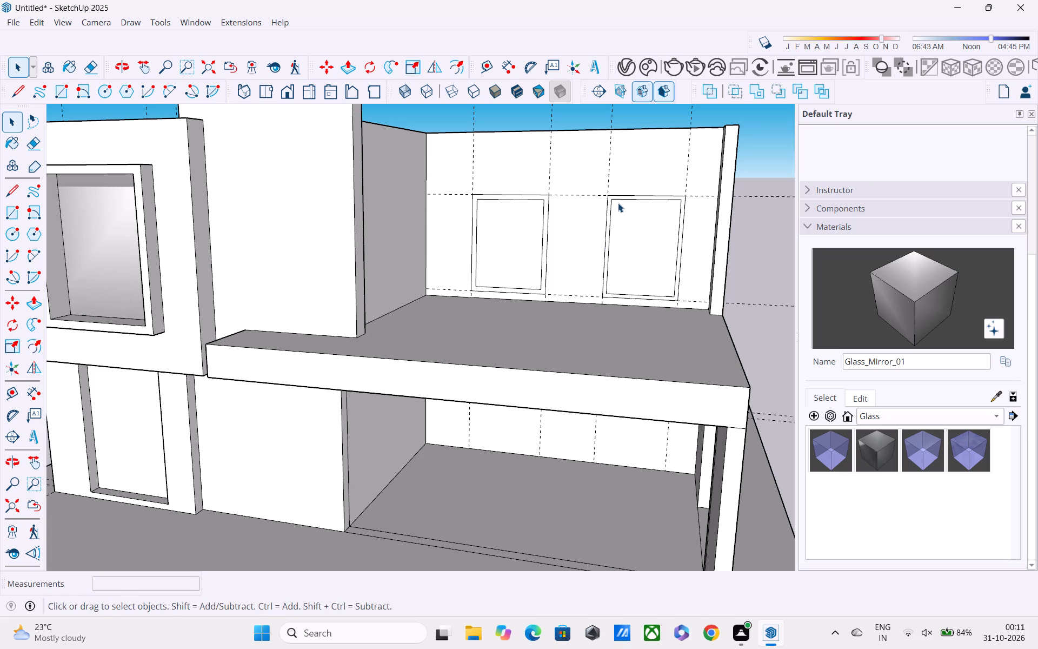
Push the inner faces of both upper-floor window outlines 9" through the rear wall to cut the openings.
scroll(618, 203, "down", 1)
scroll(618, 206, "up", 3)
key("p")
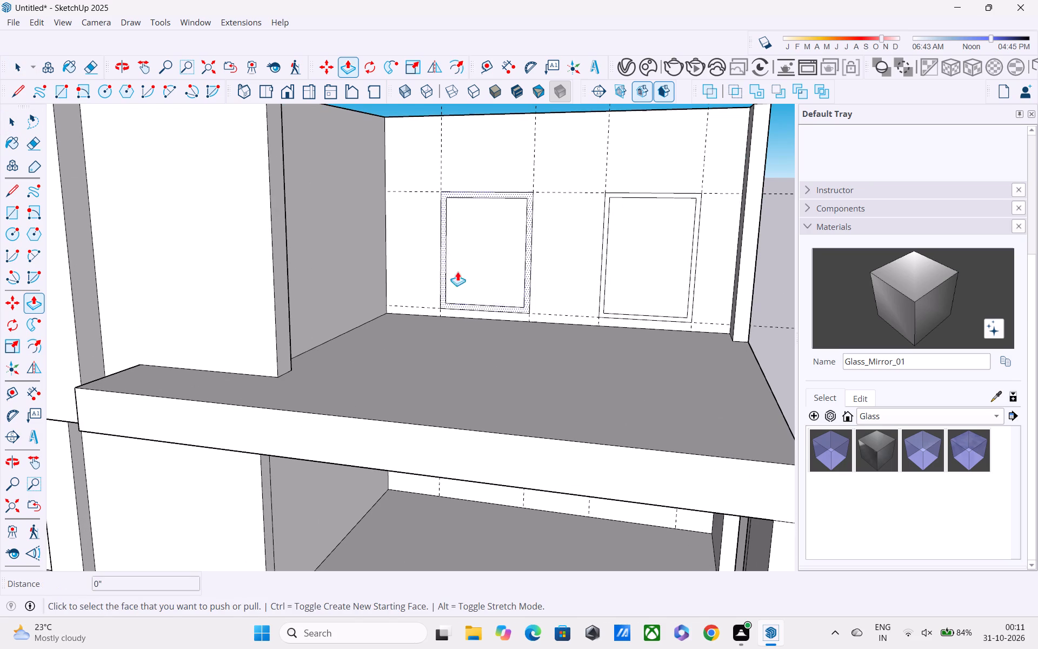
left_click(461, 265)
left_click(491, 231)
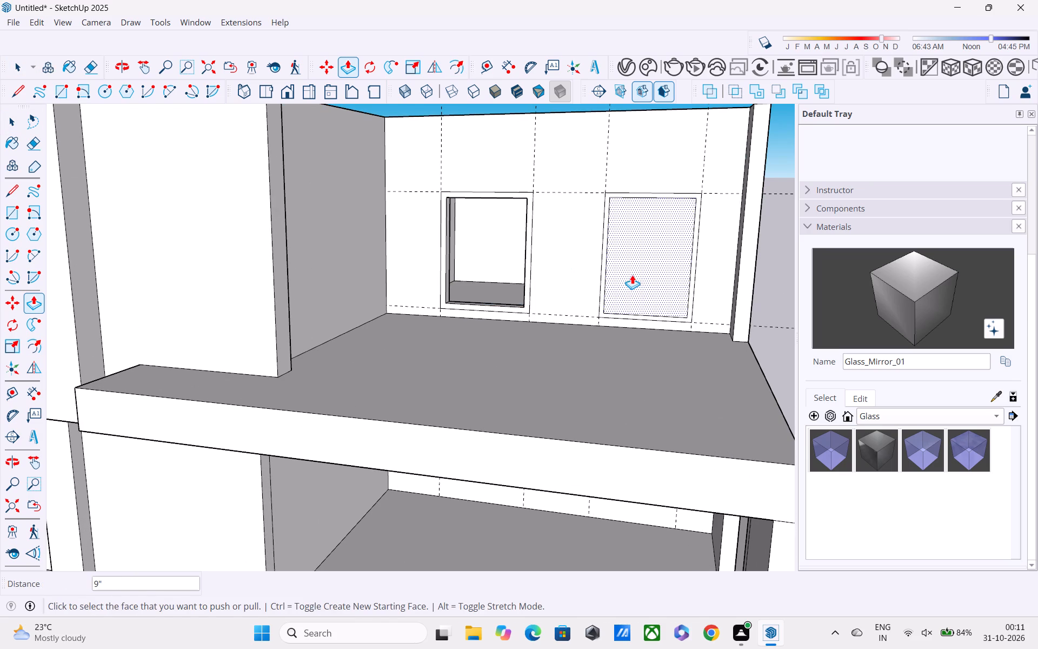
left_click(632, 275)
left_click(651, 242)
scroll(651, 242, "down", 4)
scroll(651, 242, "up", 1)
middle_click_drag(651, 241, 651, 193)
key("space")
Paint the front face of the first upper-floor window frame with the wood material Wood_Planks_01_1K.
scroll(624, 233, "up", 4)
scroll(524, 235, "up", 2)
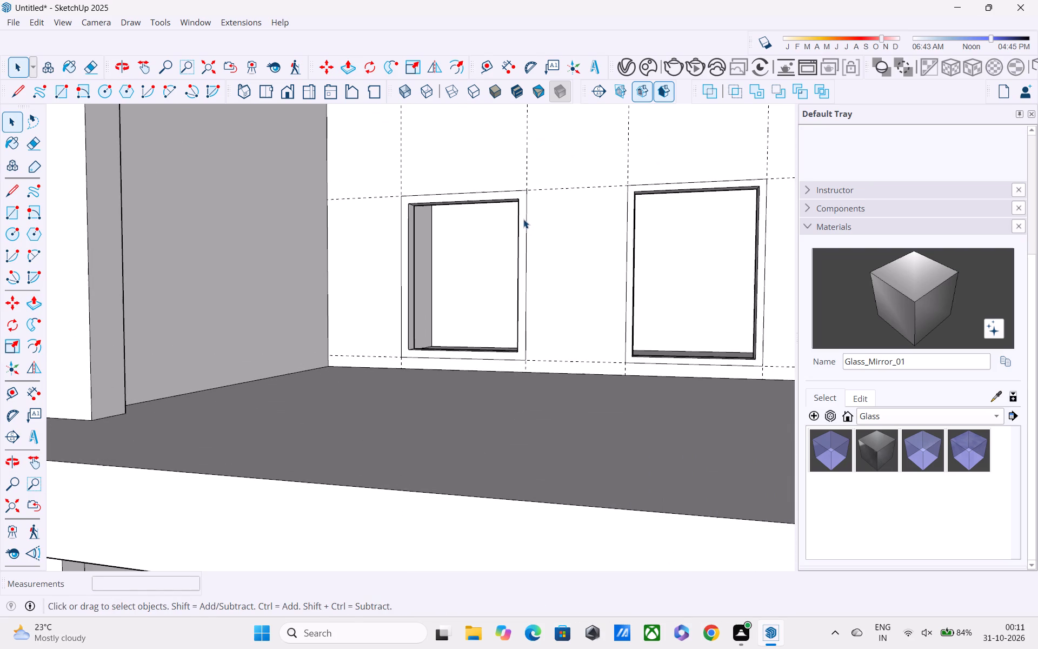
key("b")
scroll(530, 223, "up", 3)
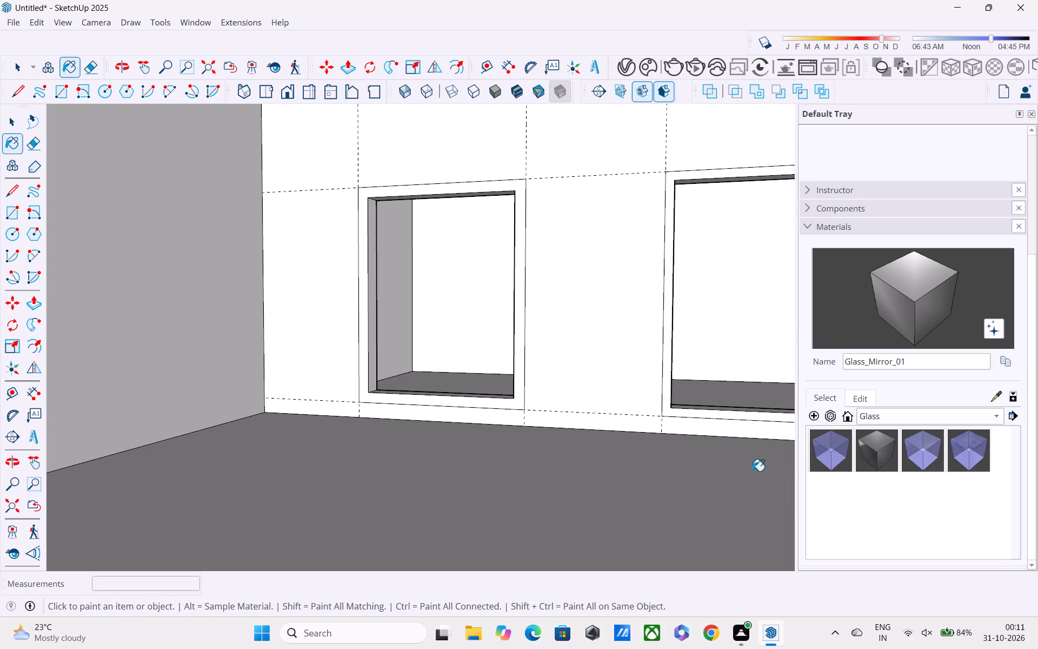
left_click(862, 413)
left_click(905, 526)
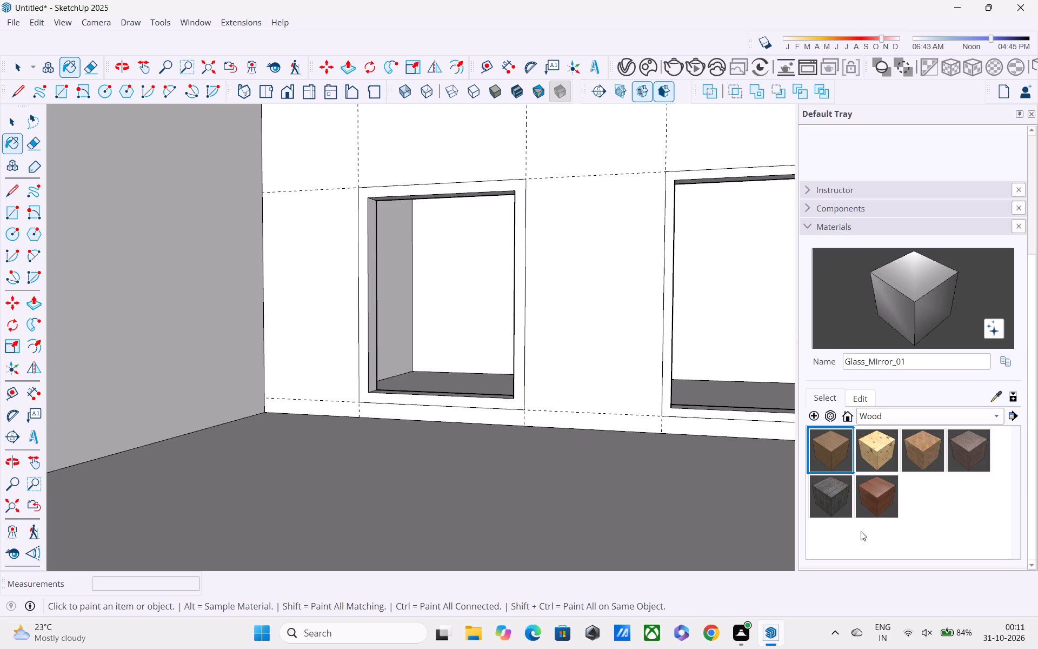
left_click(830, 506)
left_click(516, 186)
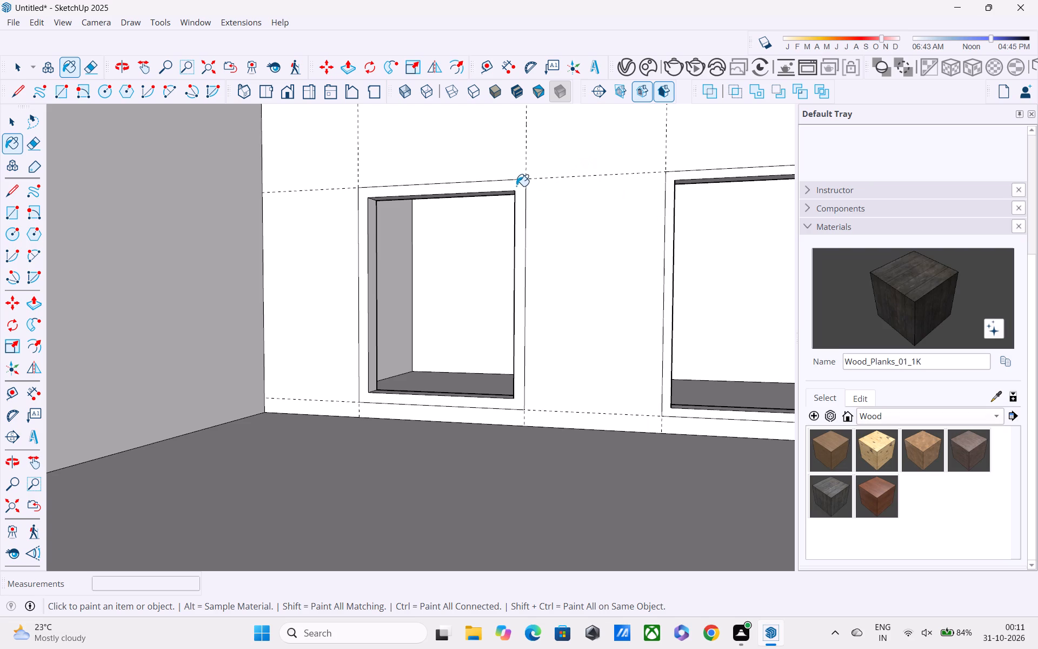
Paint both side reveals and the sill inside the first upper-floor window opening with Wood_Planks_01_1K.
middle_click_drag(520, 271, 423, 268)
scroll(404, 284, "up", 2)
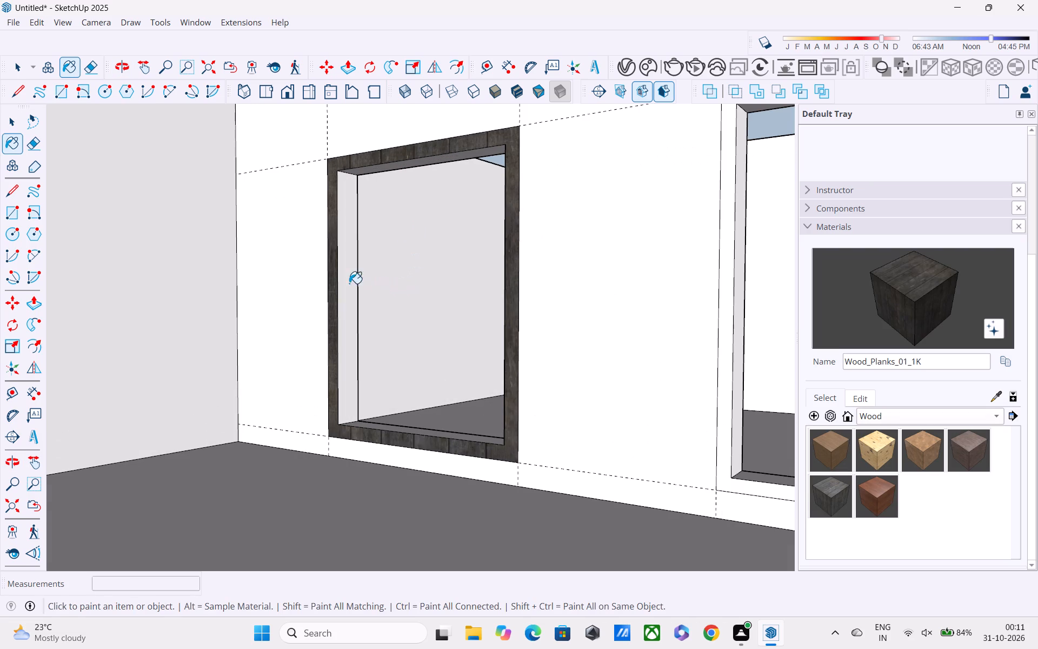
left_click(346, 280)
middle_click_drag(428, 329, 562, 332)
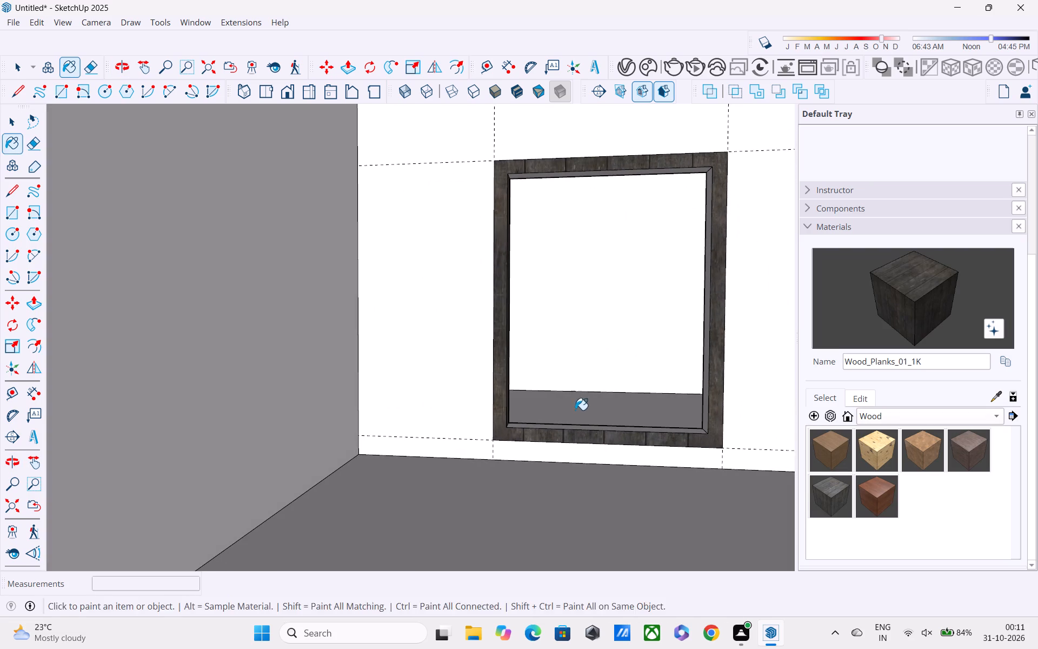
middle_click_drag(575, 410, 518, 289)
middle_click_drag(521, 262, 545, 427)
middle_click_drag(509, 331, 509, 346)
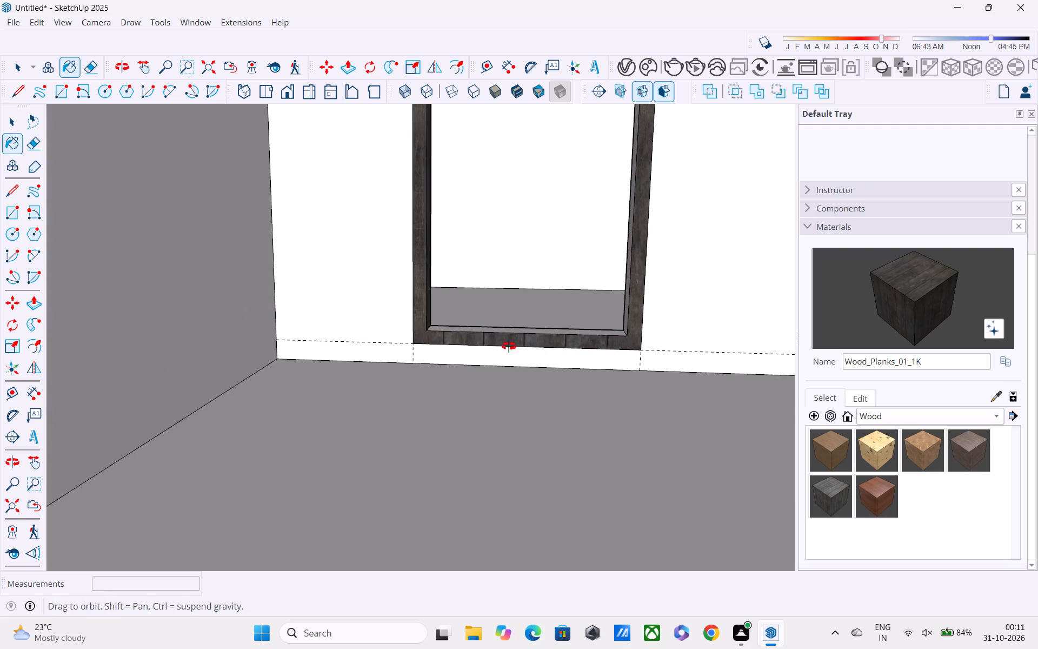
middle_click_drag(509, 346, 506, 427)
left_click(504, 373)
left_click(507, 380)
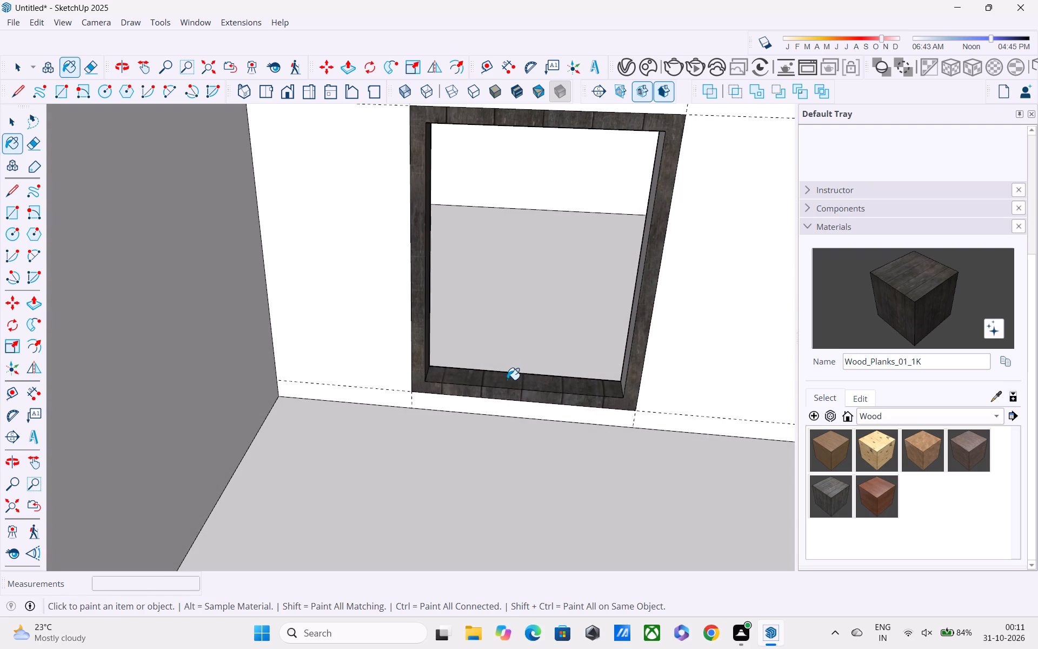
middle_click_drag(561, 370, 617, 336)
left_click(645, 234)
Paint the underside of the head inside the first upper-floor window opening with Wood_Planks_01_1K.
middle_click_drag(645, 237, 656, 343, "shift")
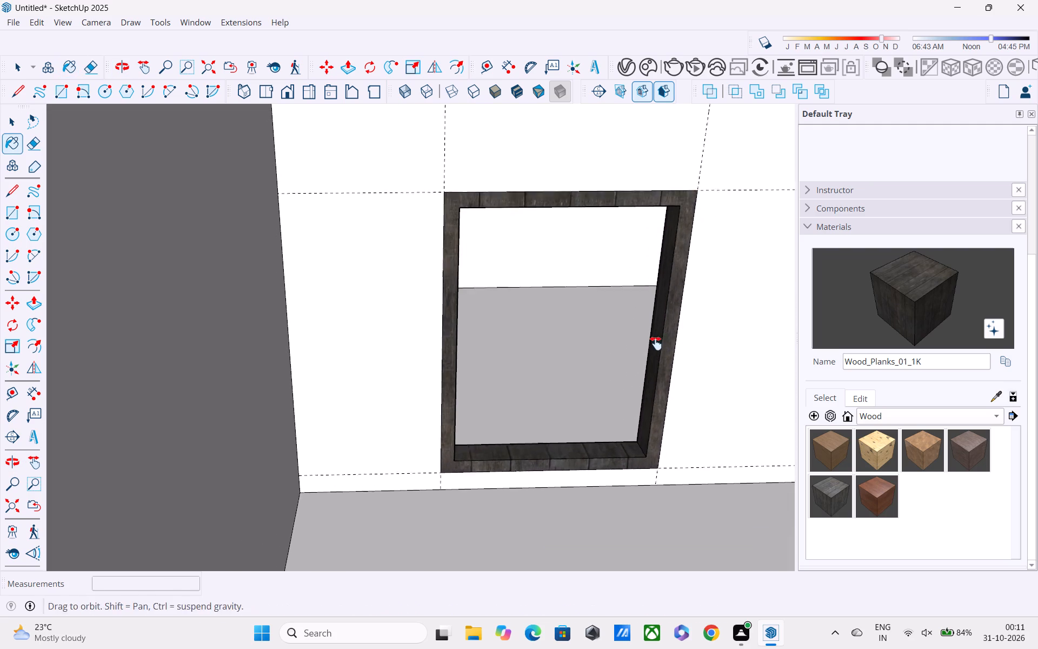
middle_click_drag(656, 343, 656, 369, "shift")
middle_click_drag(624, 289, 631, 275)
middle_click_drag(630, 295, 614, 237)
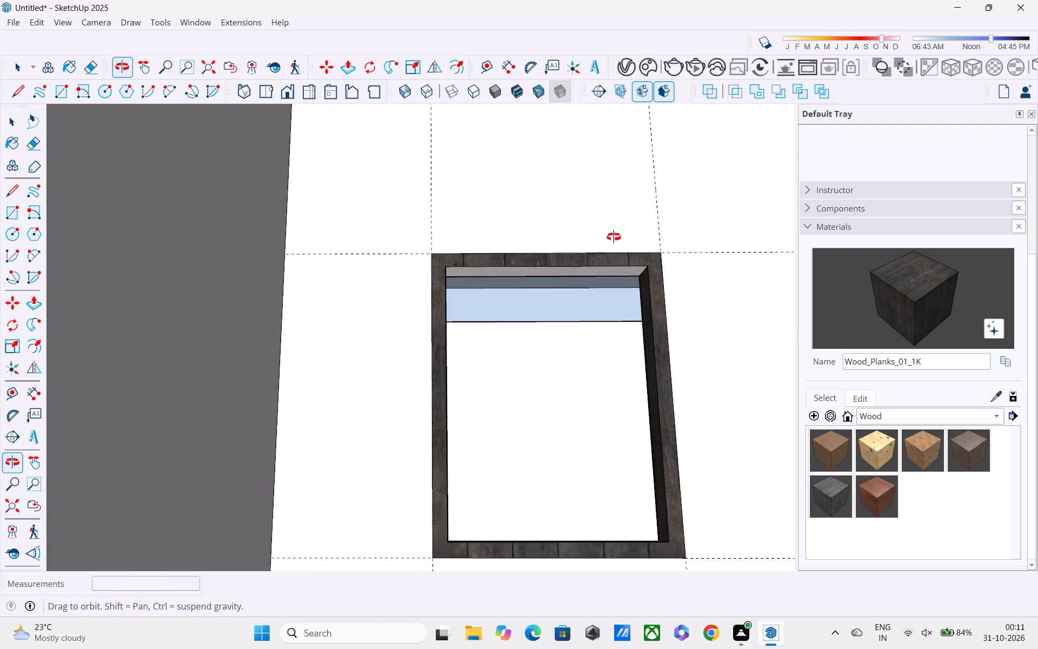
middle_click_drag(614, 237, 609, 222)
middle_click_drag(605, 249, 613, 395)
scroll(575, 321, "down", 7)
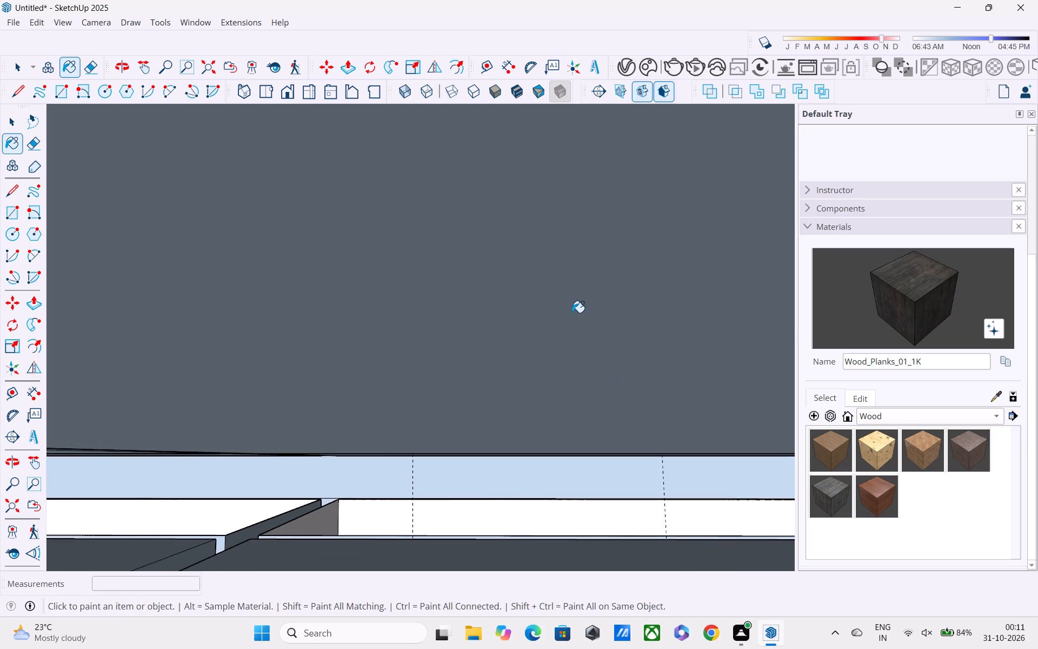
scroll(572, 313, "down", 12)
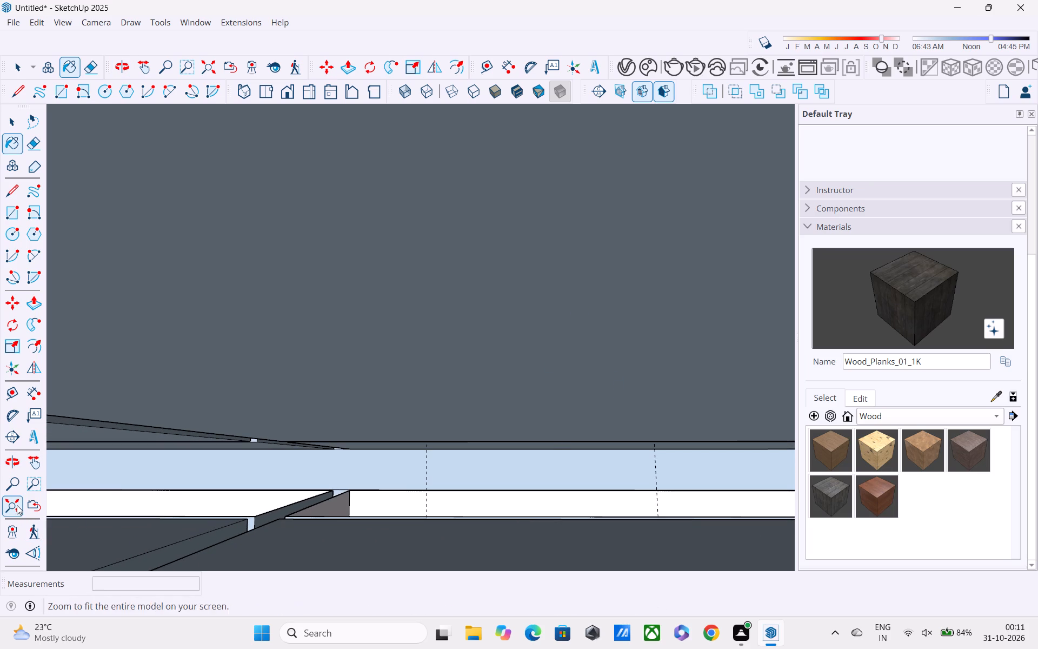
left_click(16, 505)
middle_click_drag(574, 320, 408, 396, "shift")
scroll(557, 409, "up", 4)
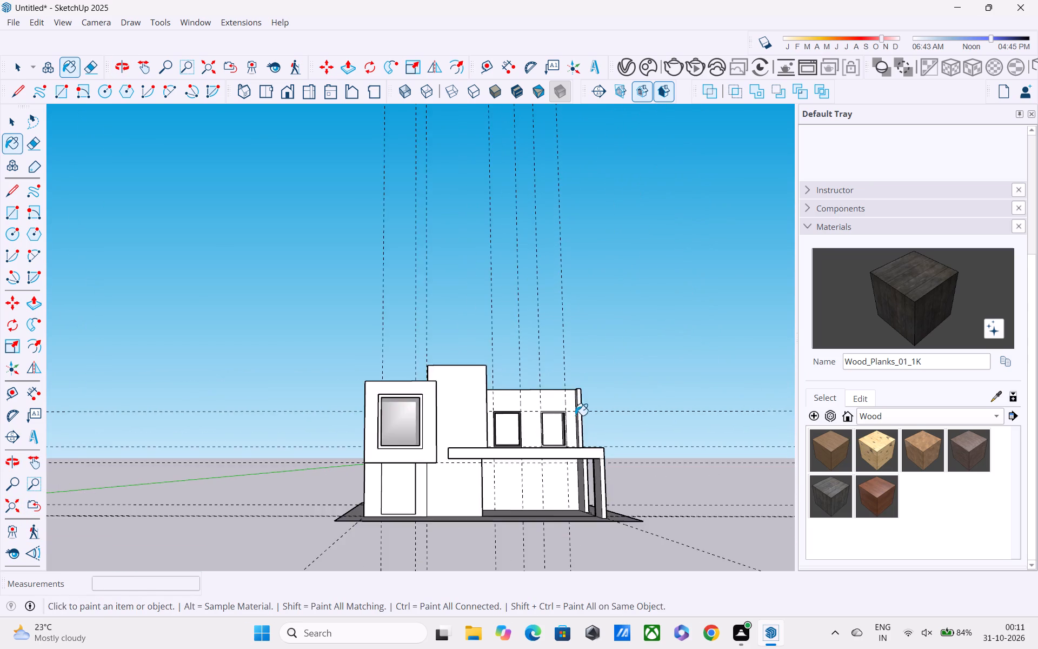
scroll(575, 415, "up", 13)
middle_click_drag(477, 403, 465, 351)
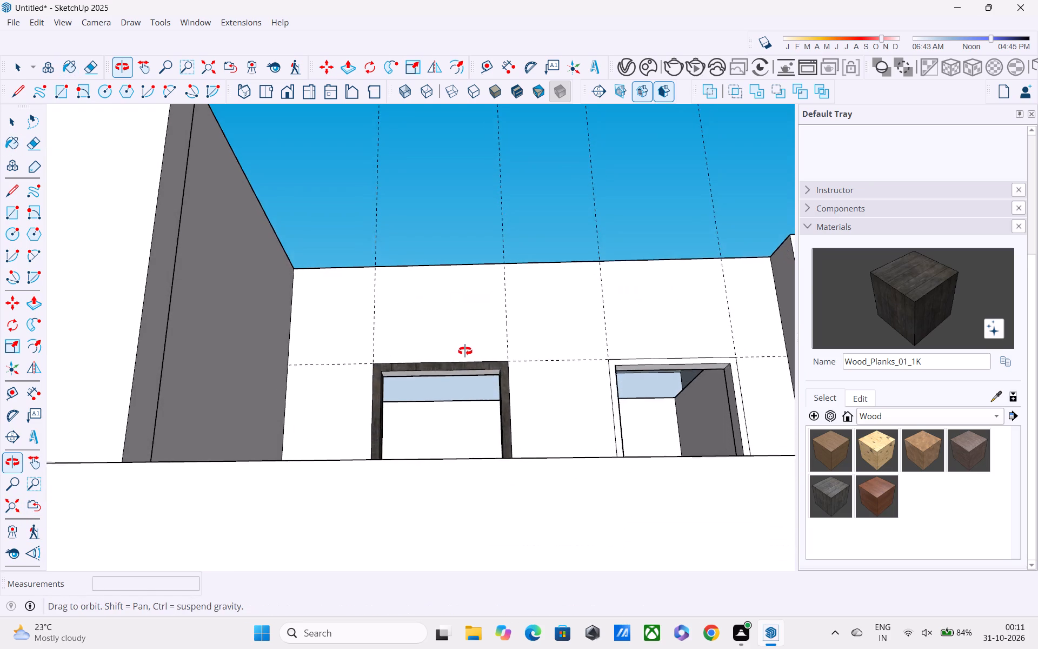
middle_click_drag(465, 351, 468, 365)
scroll(473, 387, "up", 7)
left_click(493, 325)
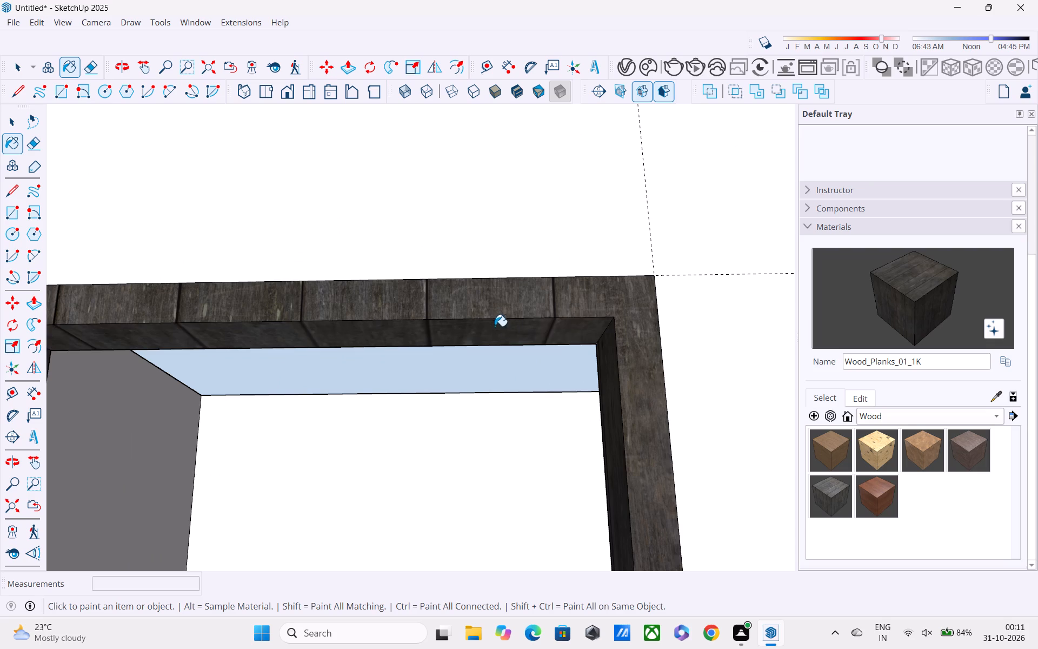
Erase the unpainted second upper-floor window opening, its frame outline and the guide lines around it from the rear wall.
middle_click_drag(515, 338, 216, 336, "shift")
scroll(212, 336, "down", 6)
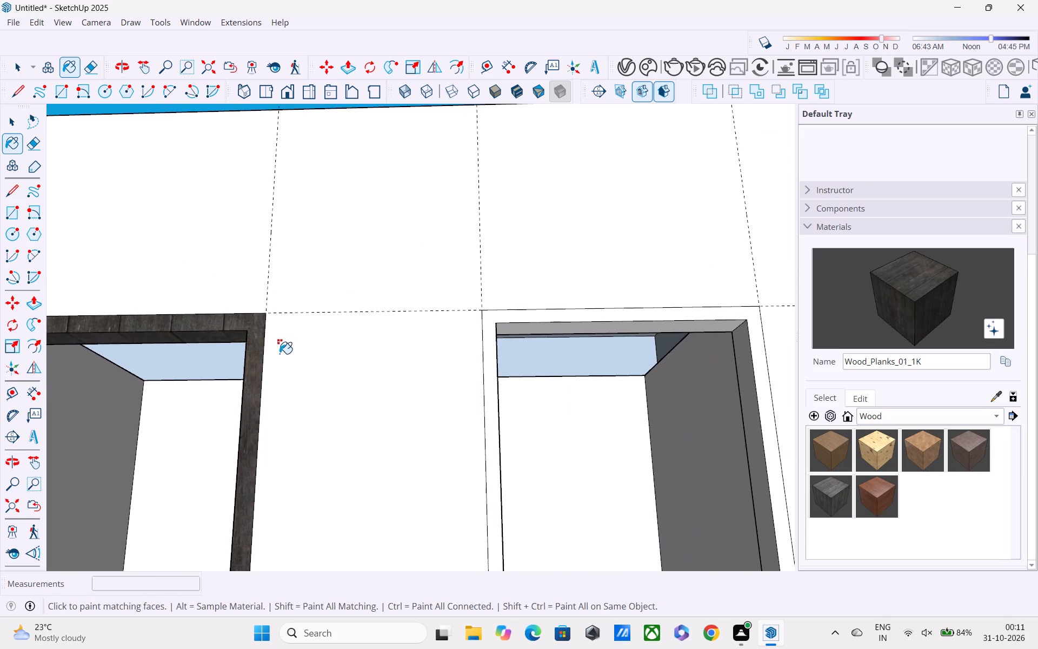
middle_click_drag(280, 354, 113, 299, "shift")
scroll(462, 302, "down", 2)
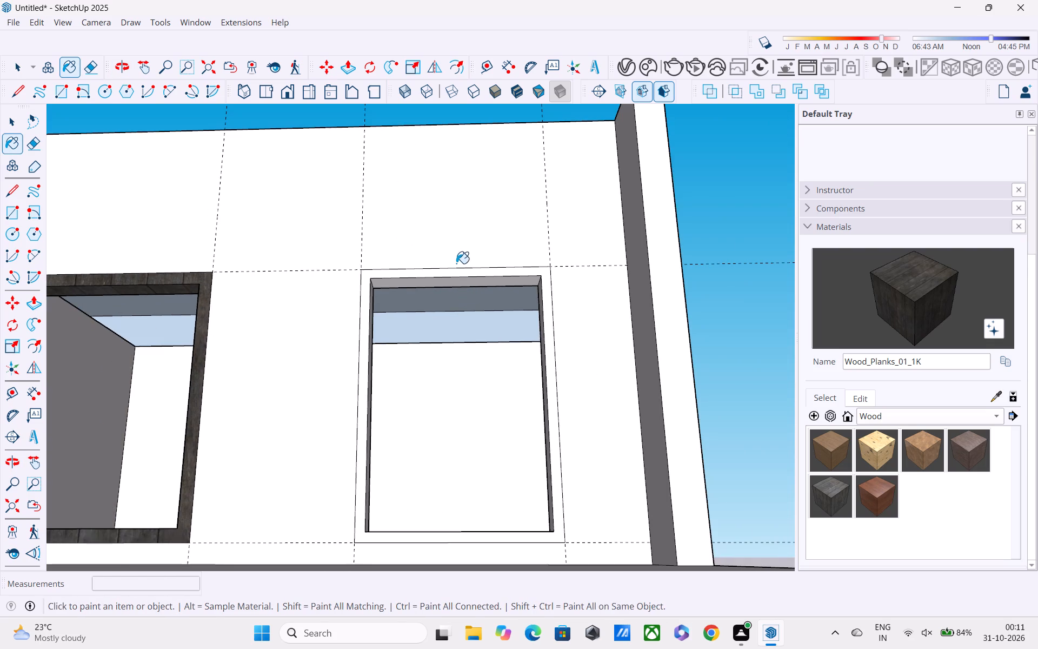
scroll(456, 267, "down", 4)
middle_click_drag(455, 289, 453, 236)
scroll(453, 235, "up", 1, "shift")
scroll(453, 235, "down", 4)
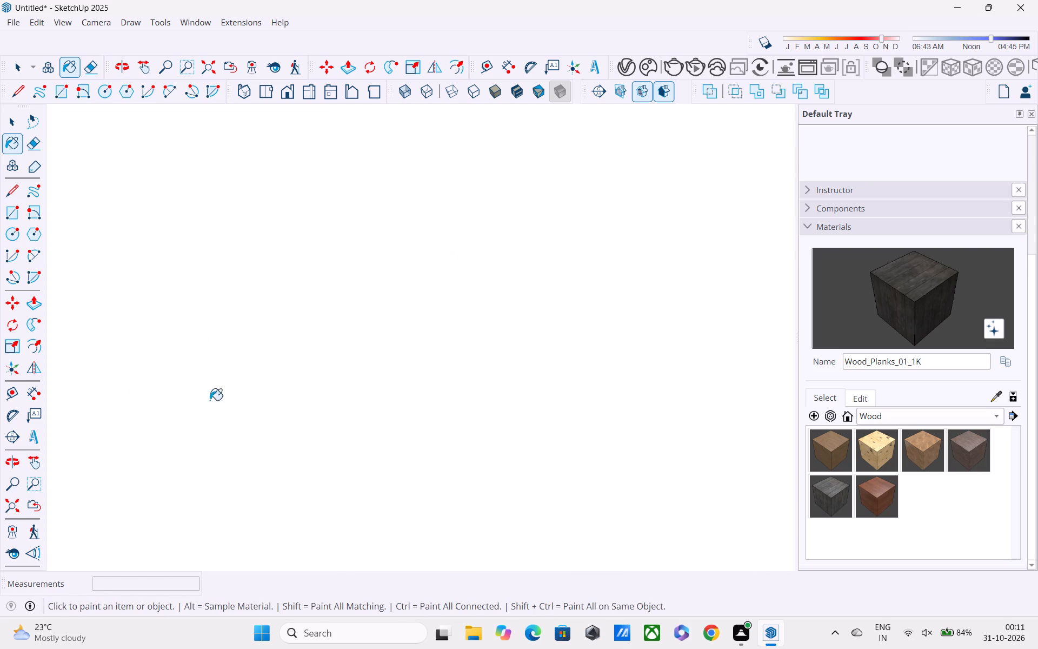
left_click(11, 511)
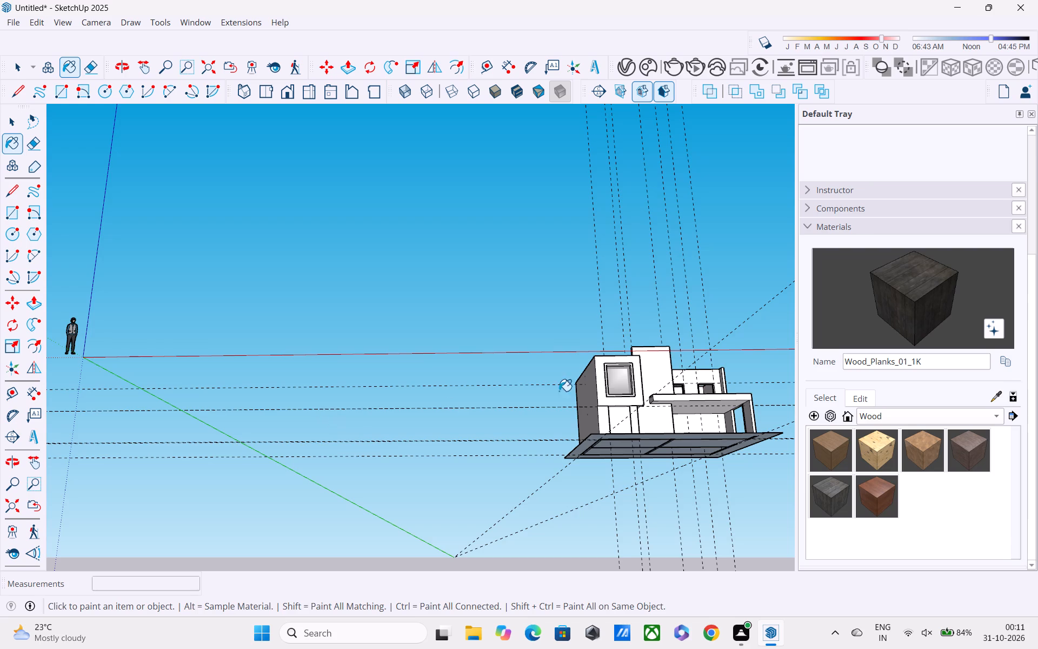
middle_click_drag(741, 367, 465, 427)
scroll(460, 446, "up", 13)
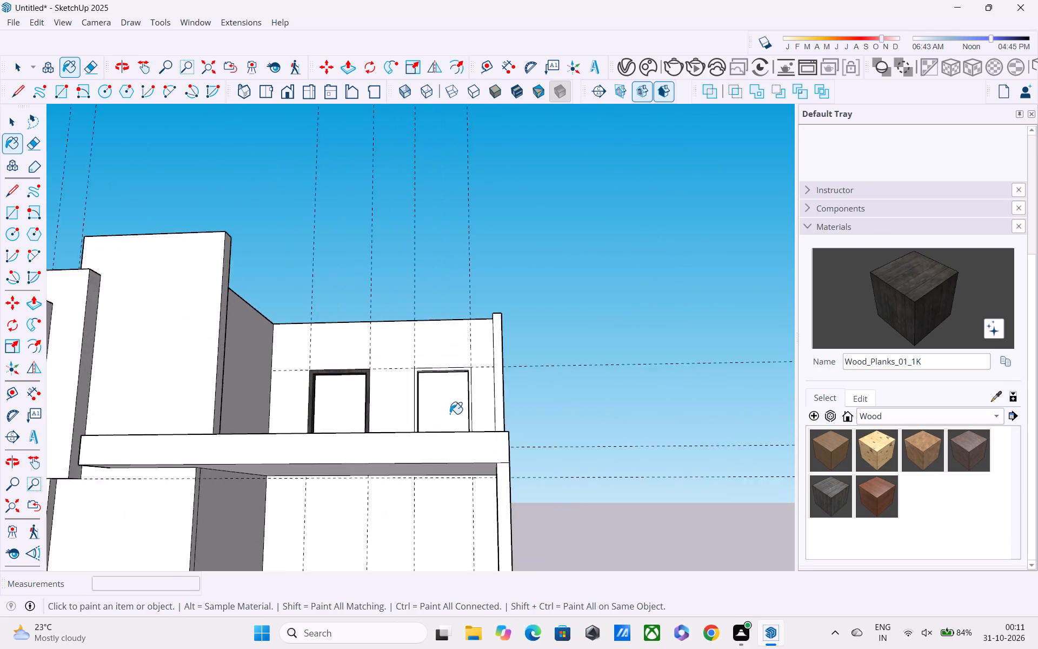
middle_click_drag(450, 414, 467, 465)
scroll(475, 442, "up", 4)
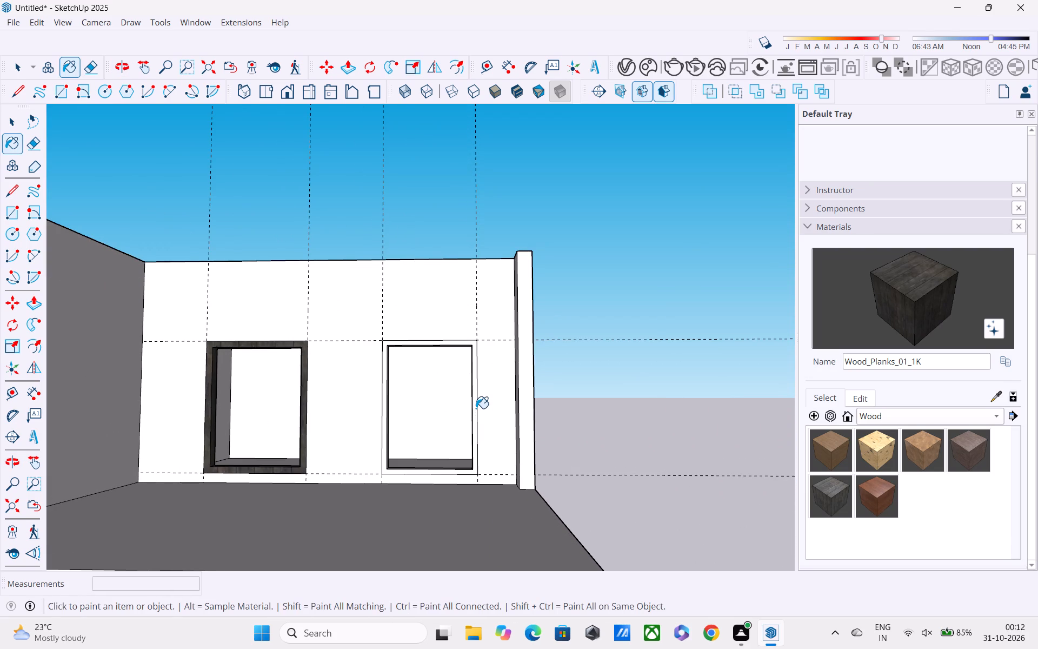
key("space")
key("e")
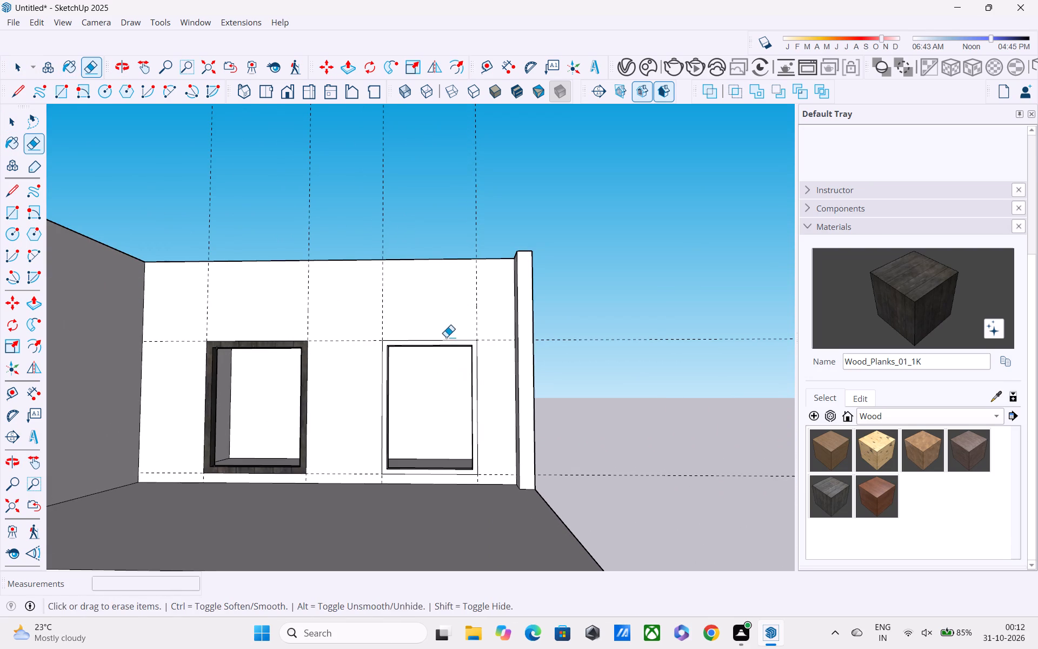
left_click_drag(446, 337, 400, 434)
left_click_drag(381, 395, 489, 443)
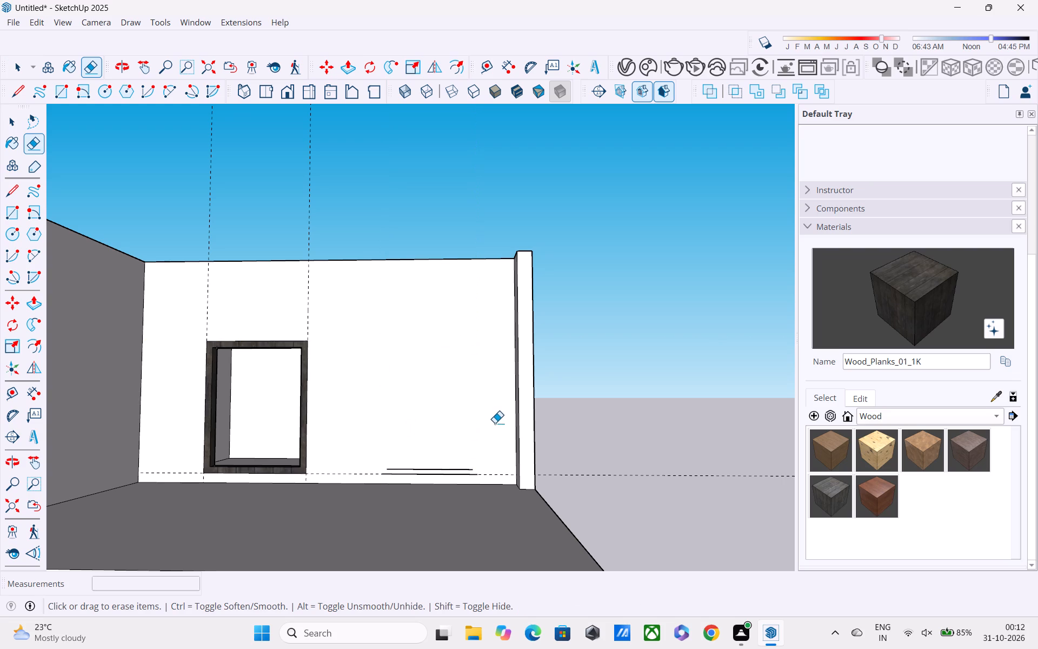
left_click_drag(453, 452, 448, 485)
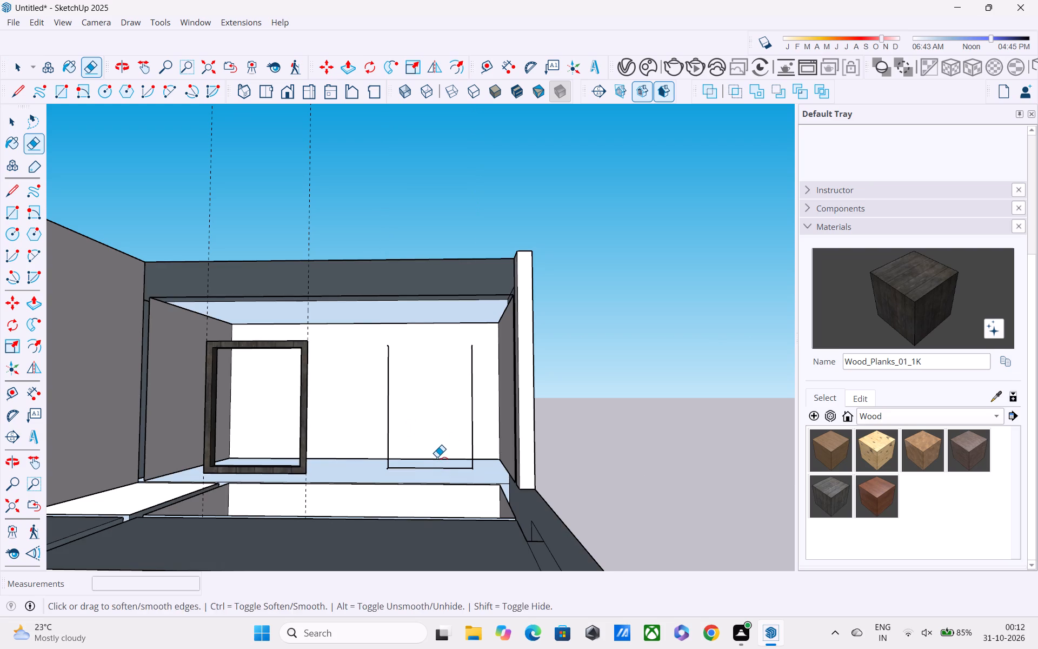
key("ctrl+z")
left_click_drag(433, 466, 432, 478)
scroll(427, 469, "down", 2)
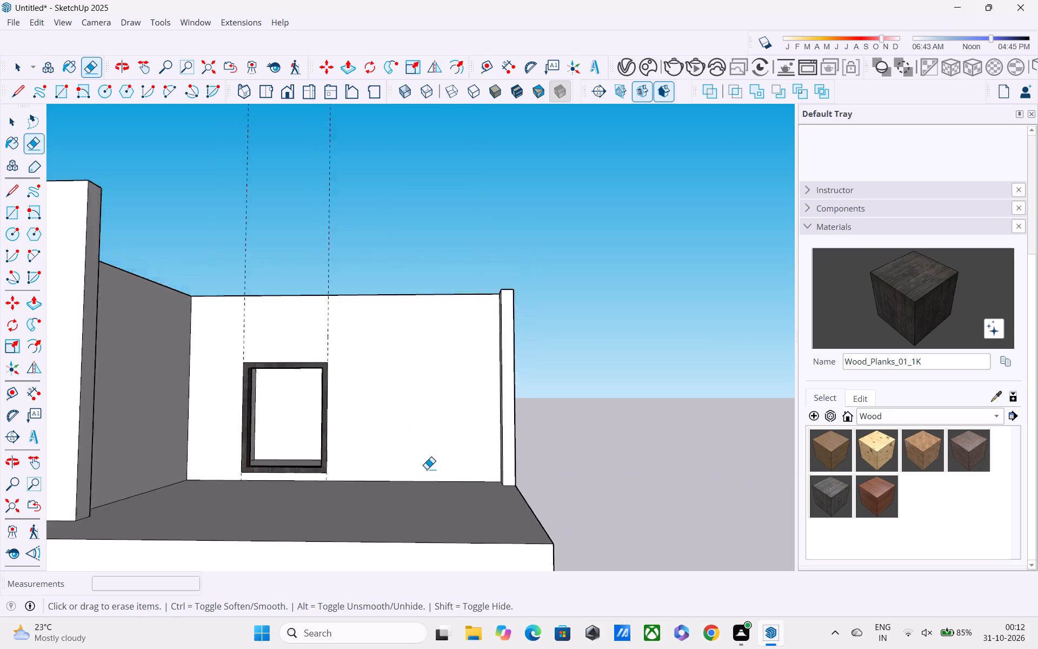
scroll(427, 469, "down", 2)
key("space")
Place vertical guides on the rear wall 2' from the end side wall and another 6' toward the wood-framed window.
middle_click_drag(428, 475, 443, 501)
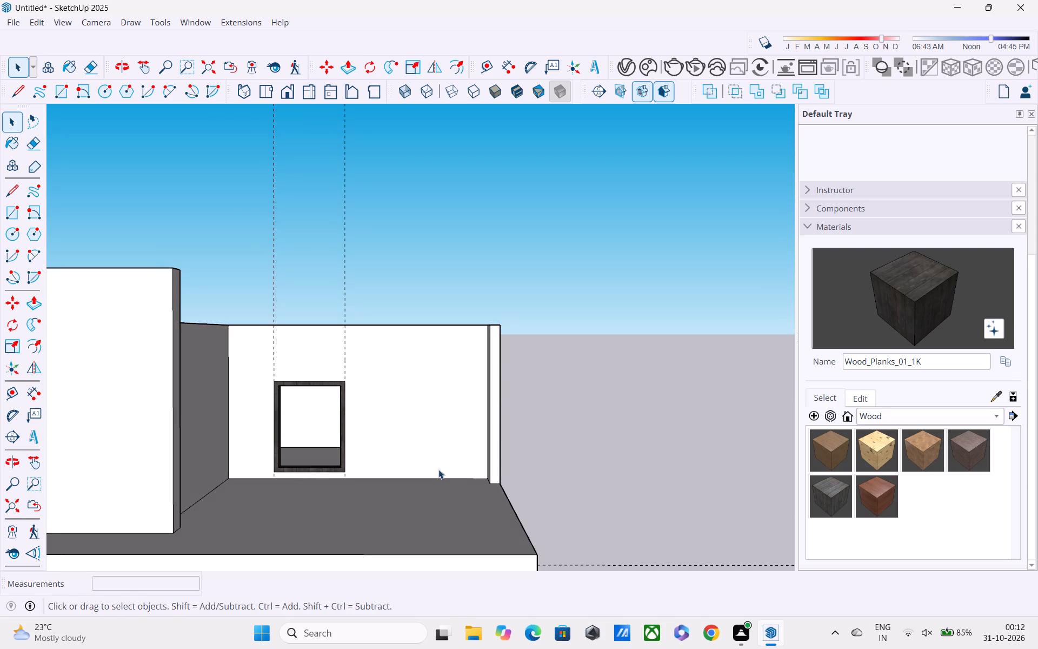
key("t")
scroll(451, 425, "up", 3)
middle_click_drag(467, 404, 485, 420)
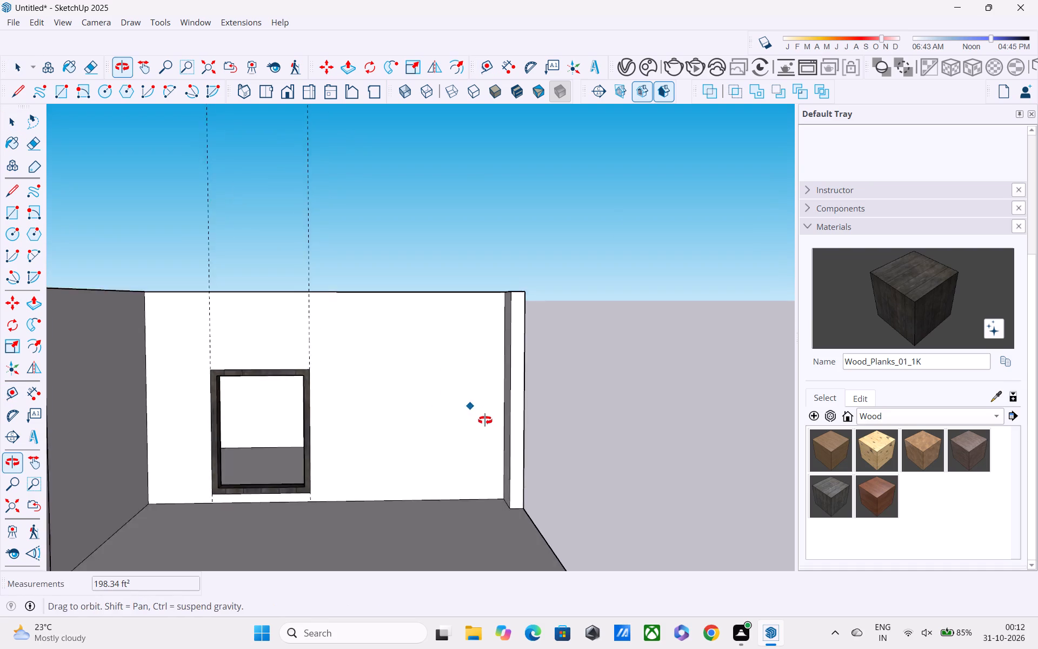
middle_click_drag(485, 420, 495, 427)
scroll(517, 394, "up", 4)
left_click(502, 365)
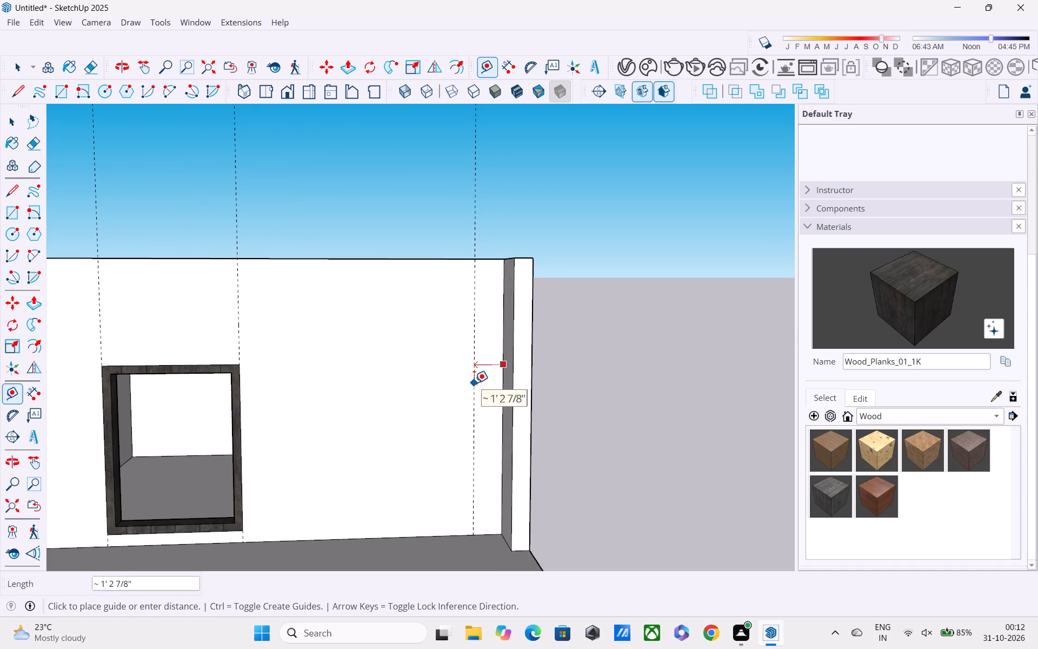
type("2'")
key("Return")
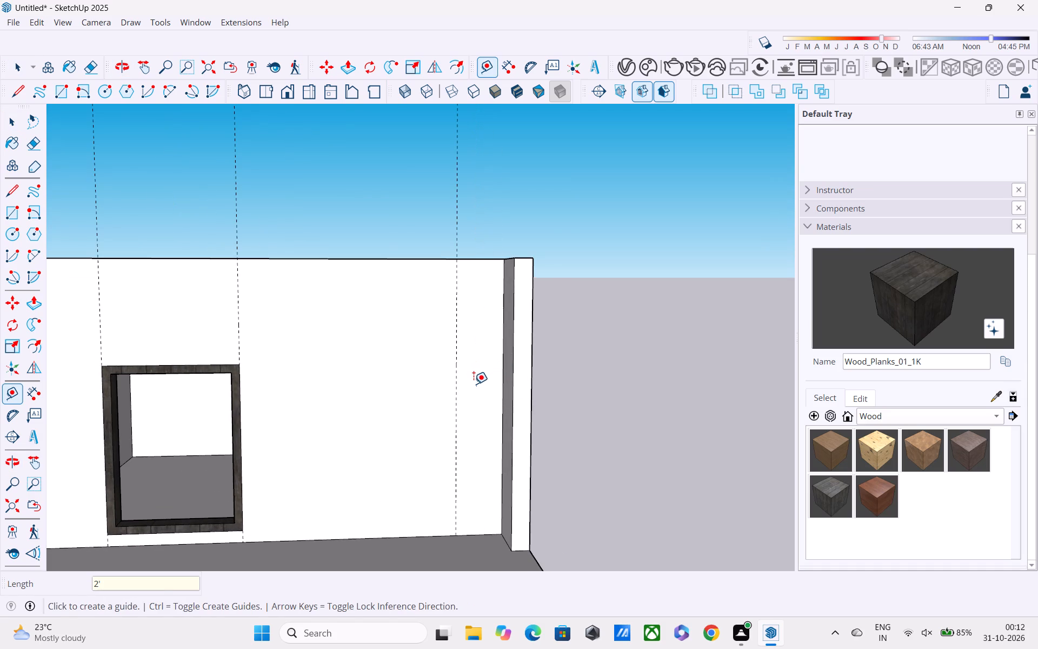
left_click(458, 316)
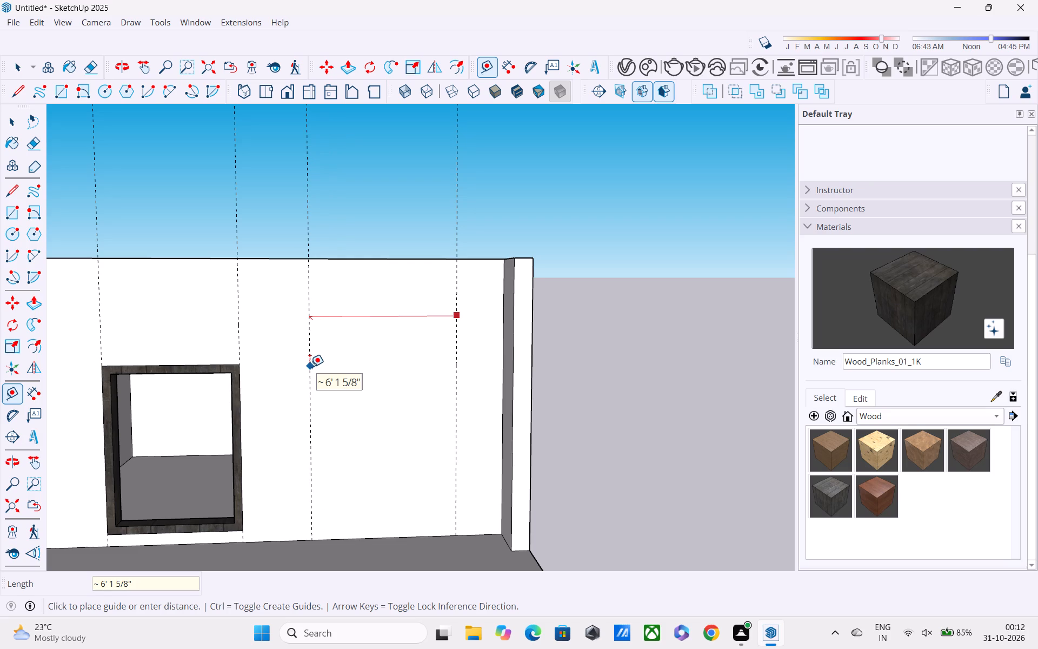
type("6'")
key("Return")
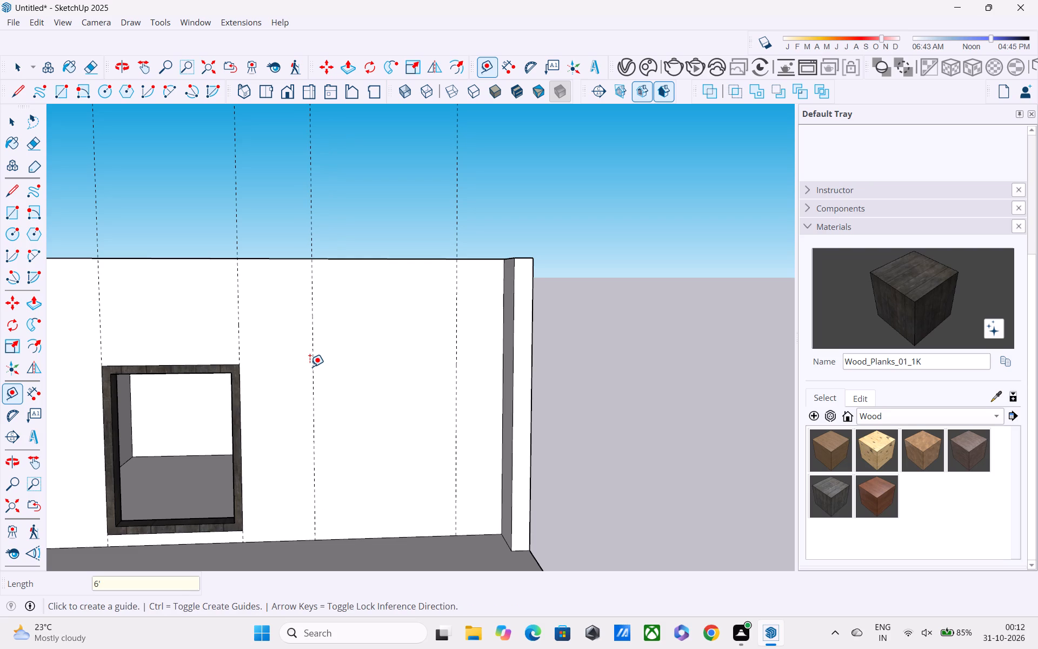
Place horizontal guides on the rear wall 6" above the upper floor and 7' above that guide.
left_click(336, 540)
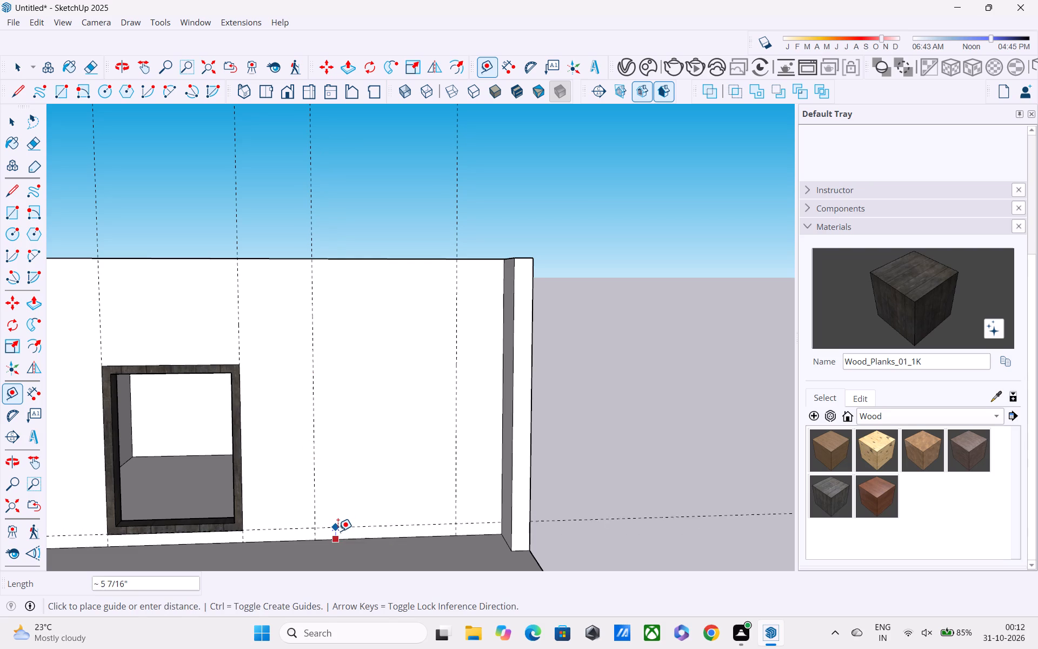
type("6\"")
key("Return")
left_click(338, 527)
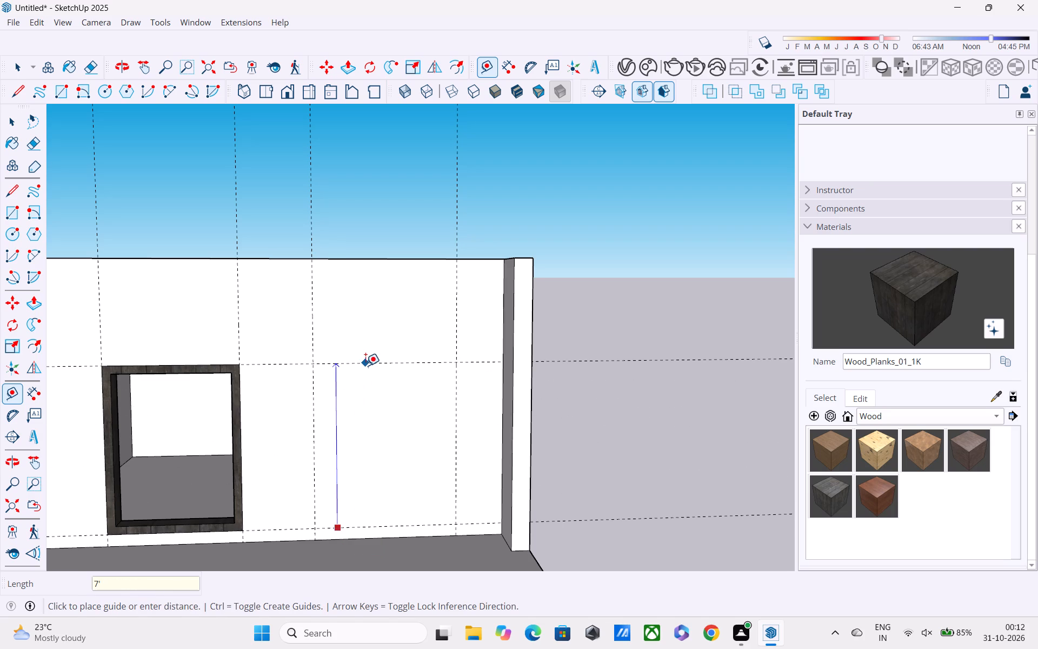
left_click(365, 366)
Draw the second window's outline as a rectangle between the guides, 6' wide and about 6' 10" high.
key("r")
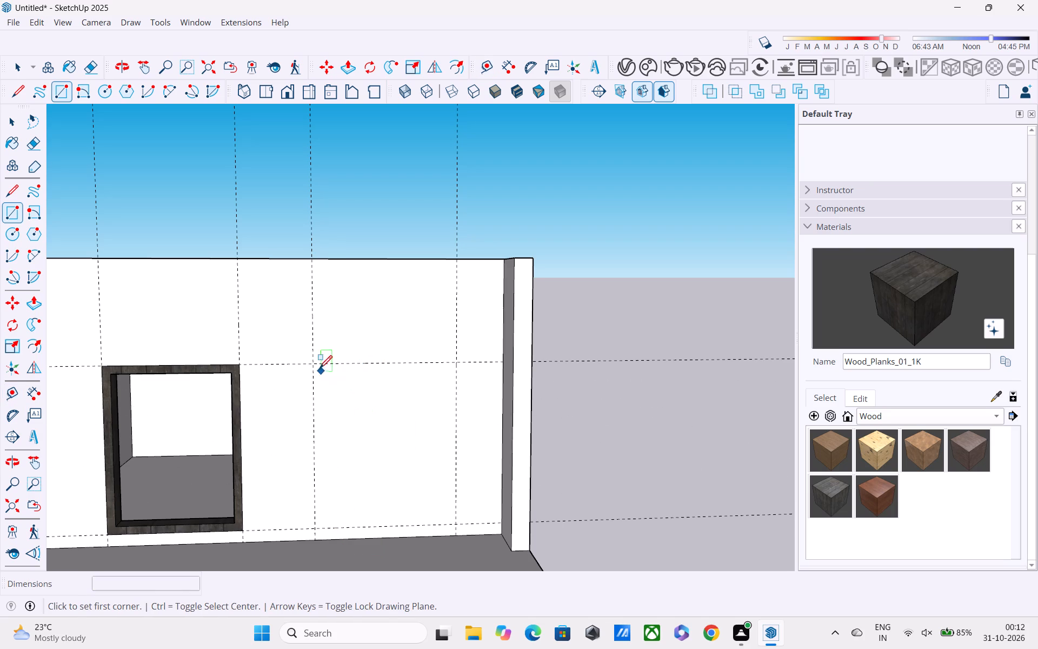
left_click(315, 366)
left_click(459, 521)
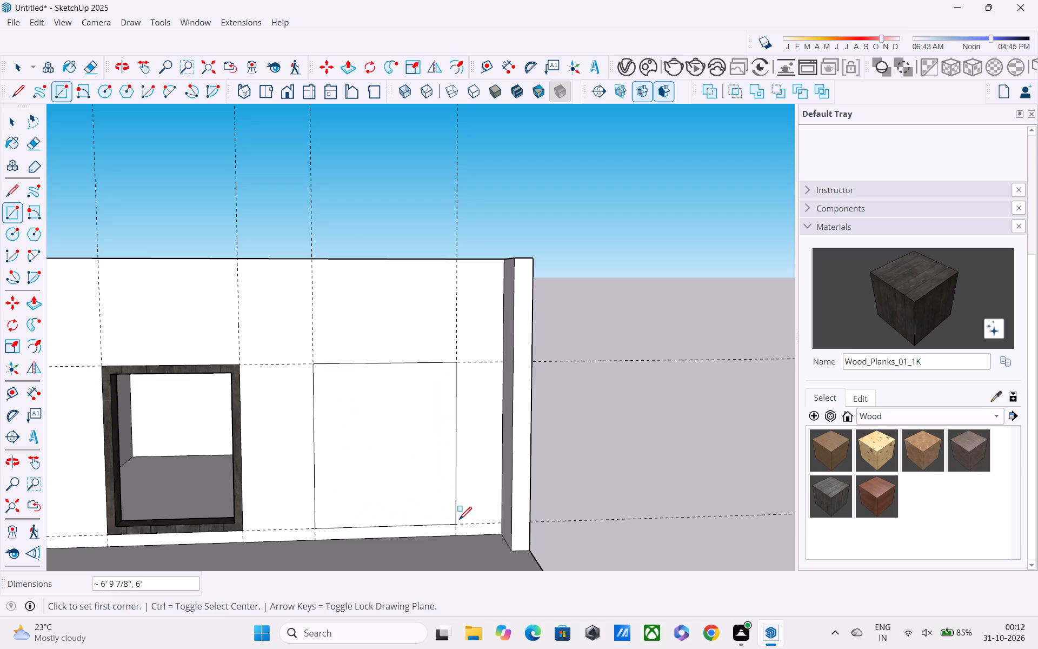
key("space")
Offset the new second window outline 3" inward.
key("f")
left_click(437, 496)
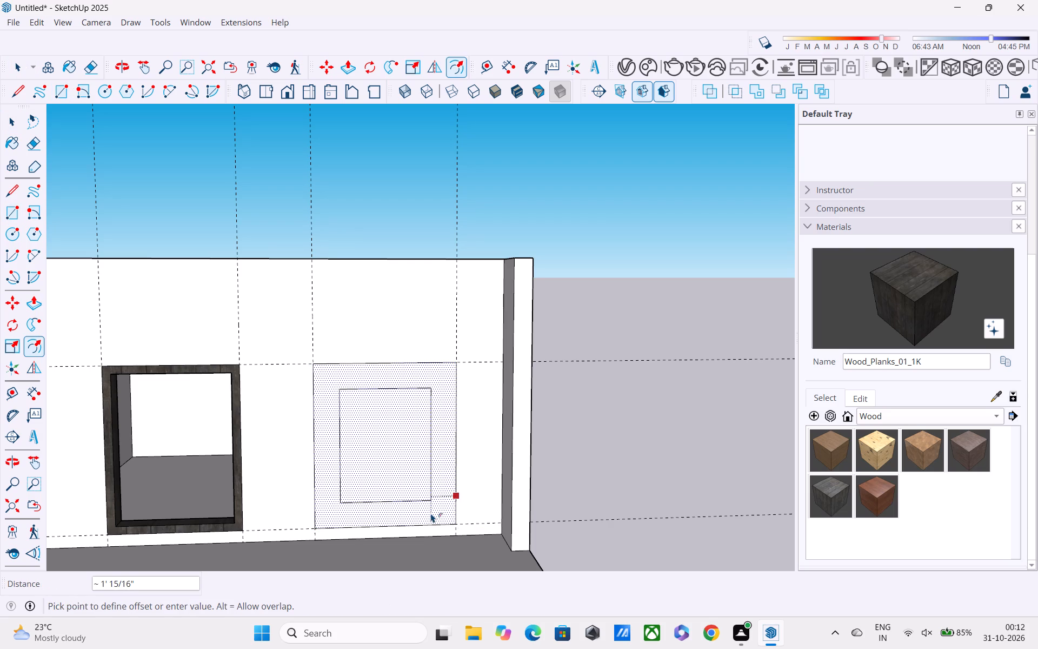
type("3\"")
key("Return")
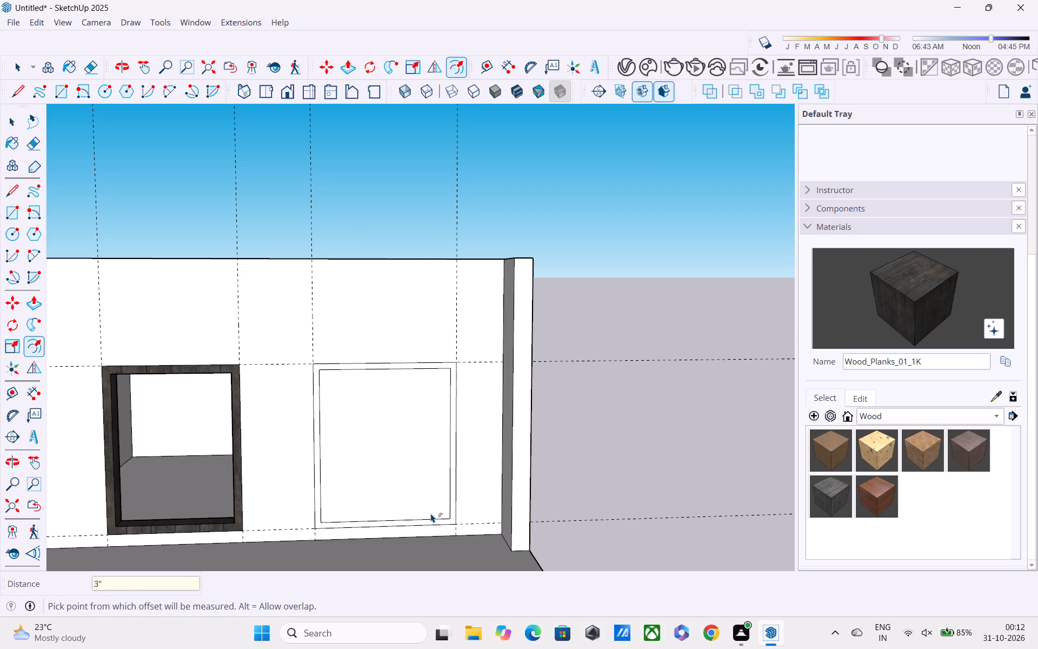
key("space")
Push the inner face of the second window outline 9" through the rear wall to cut the opening.
key("p")
left_click(417, 476)
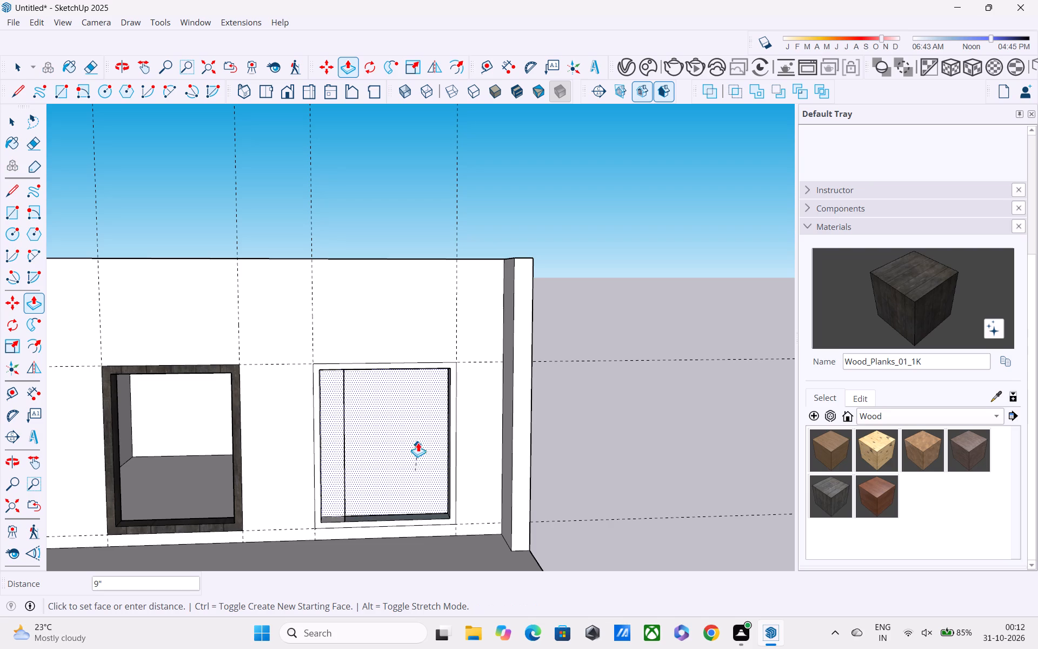
left_click(418, 435)
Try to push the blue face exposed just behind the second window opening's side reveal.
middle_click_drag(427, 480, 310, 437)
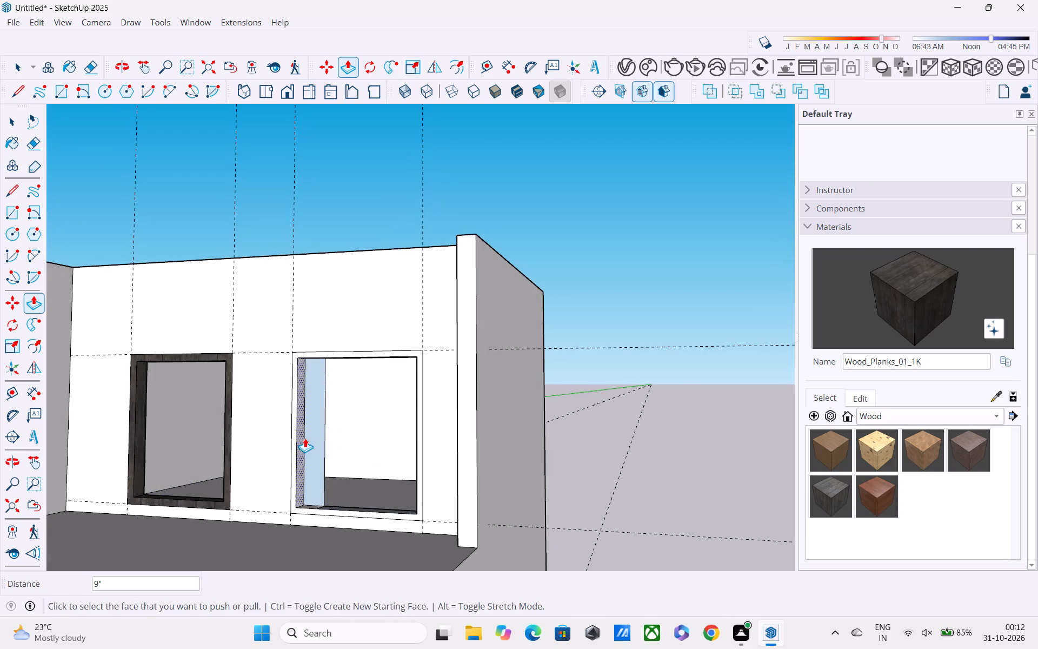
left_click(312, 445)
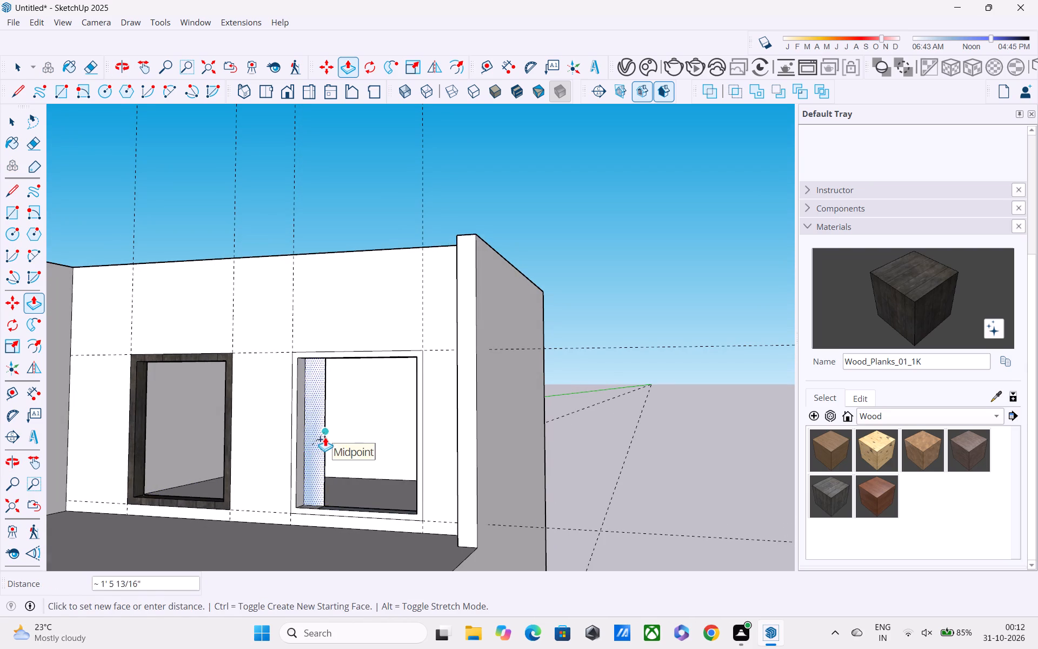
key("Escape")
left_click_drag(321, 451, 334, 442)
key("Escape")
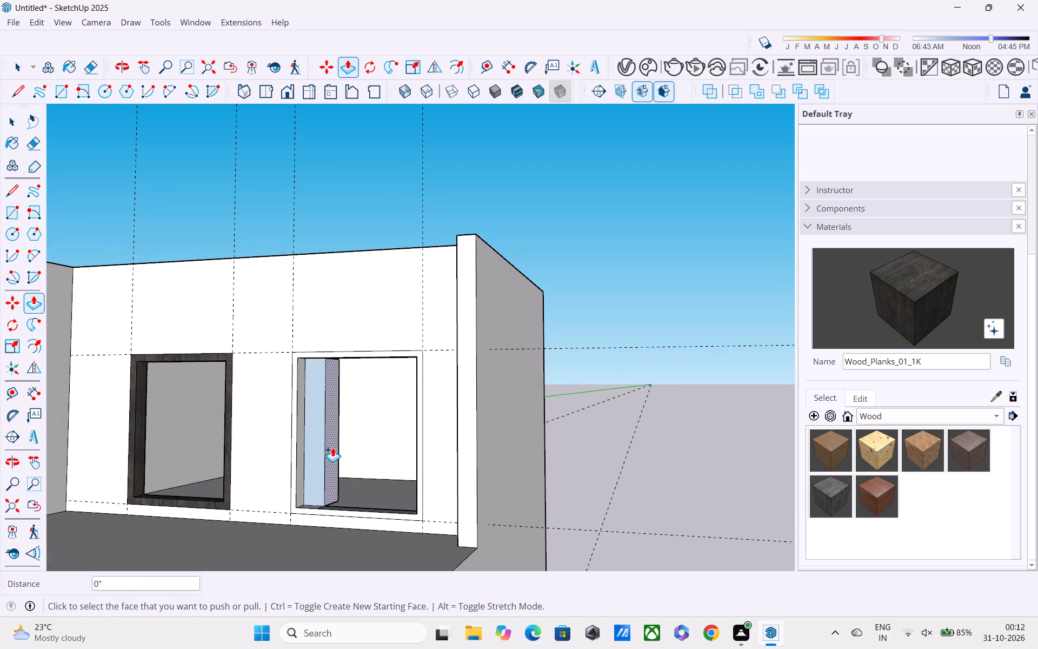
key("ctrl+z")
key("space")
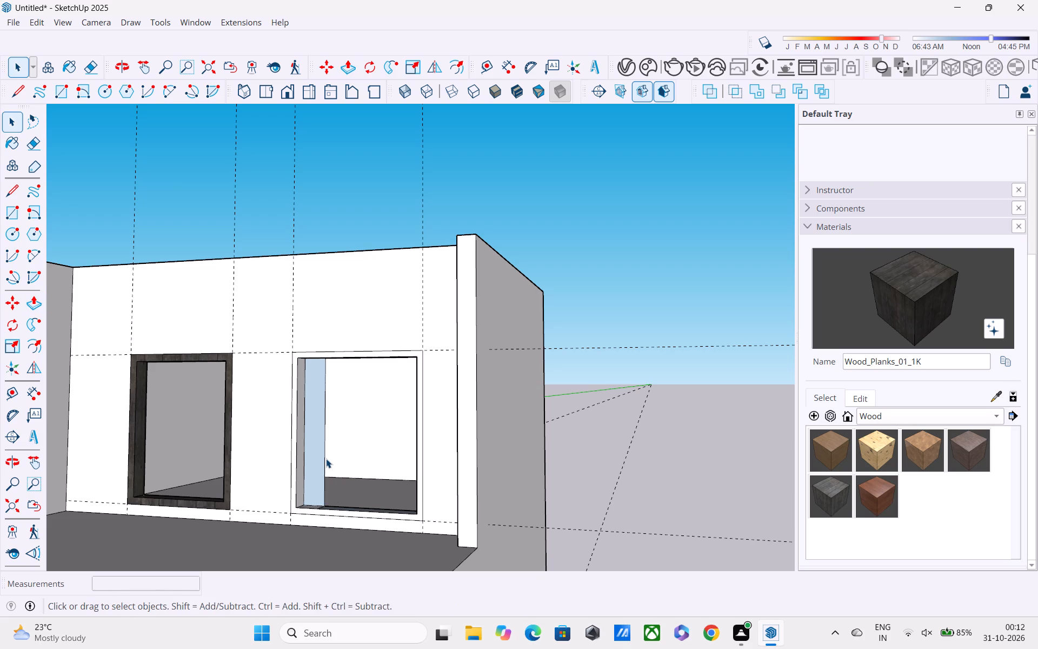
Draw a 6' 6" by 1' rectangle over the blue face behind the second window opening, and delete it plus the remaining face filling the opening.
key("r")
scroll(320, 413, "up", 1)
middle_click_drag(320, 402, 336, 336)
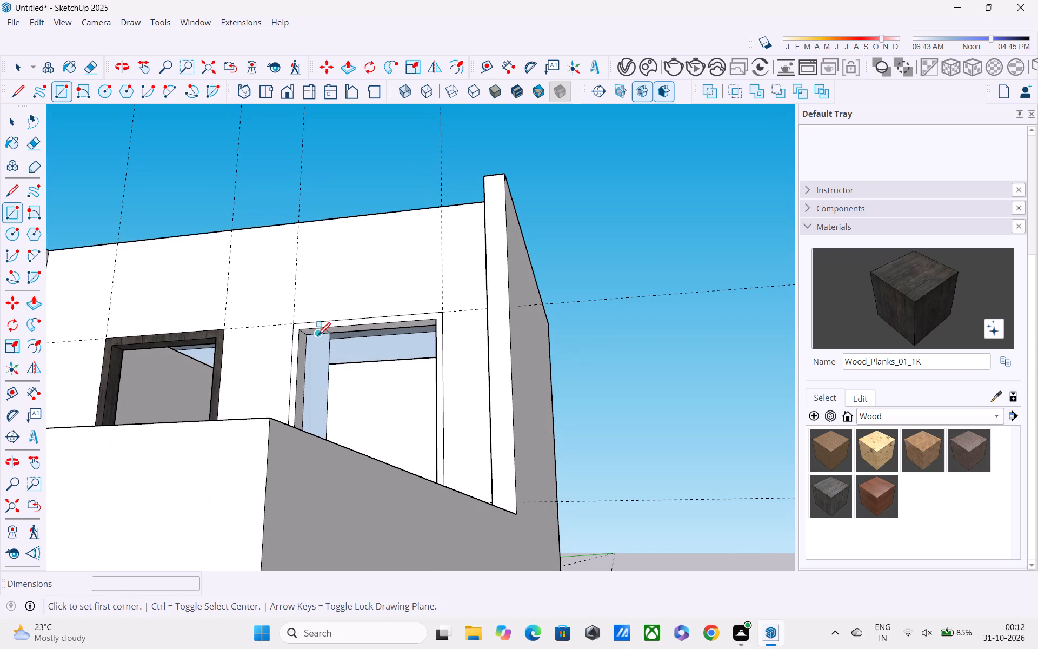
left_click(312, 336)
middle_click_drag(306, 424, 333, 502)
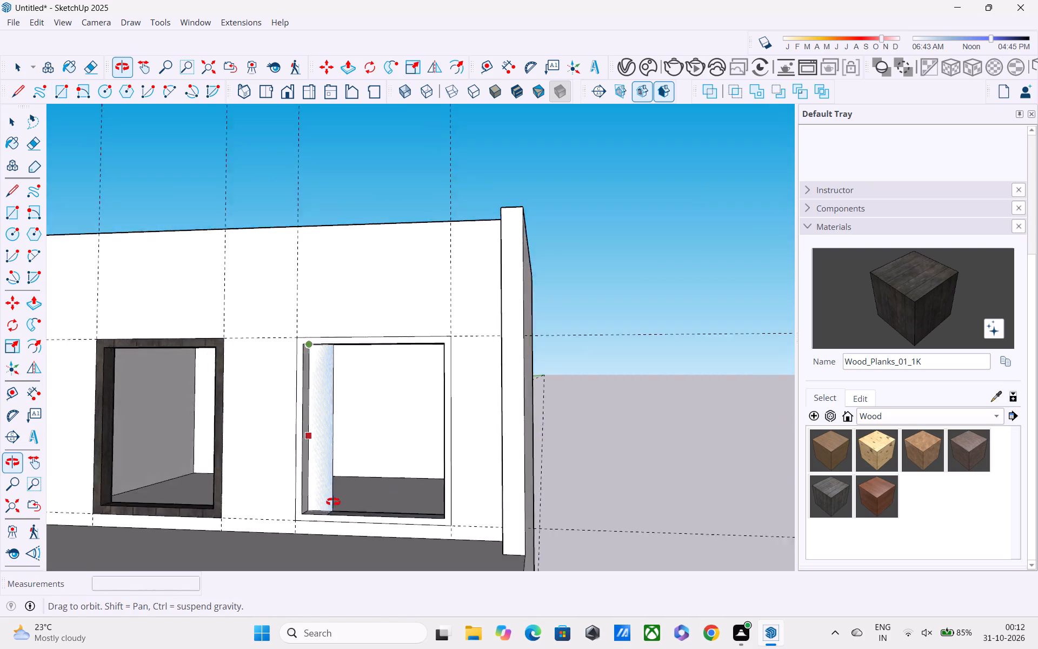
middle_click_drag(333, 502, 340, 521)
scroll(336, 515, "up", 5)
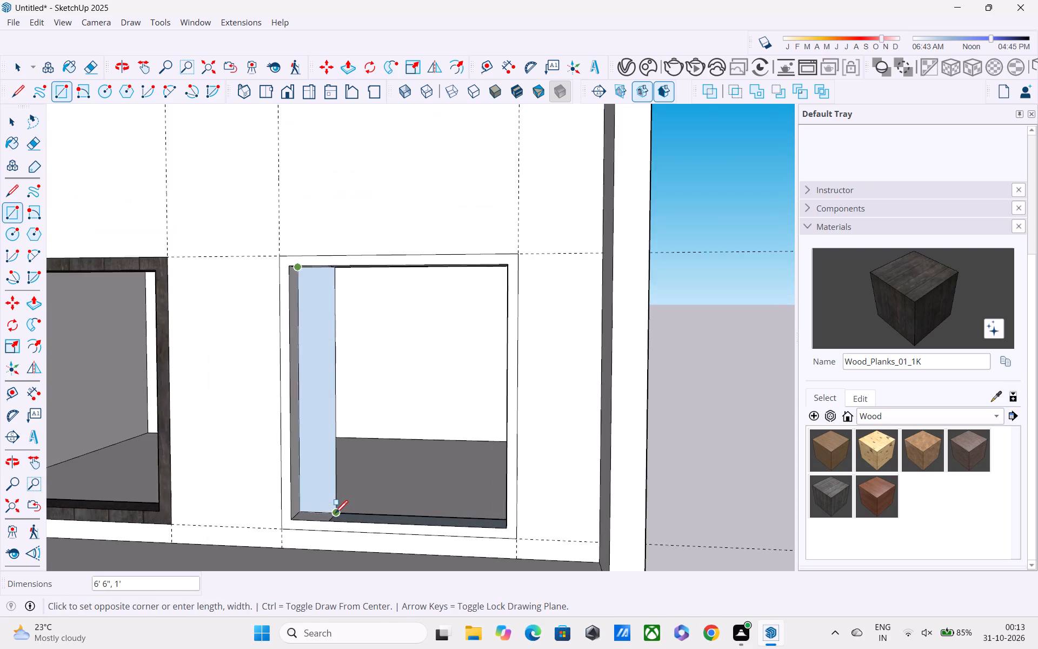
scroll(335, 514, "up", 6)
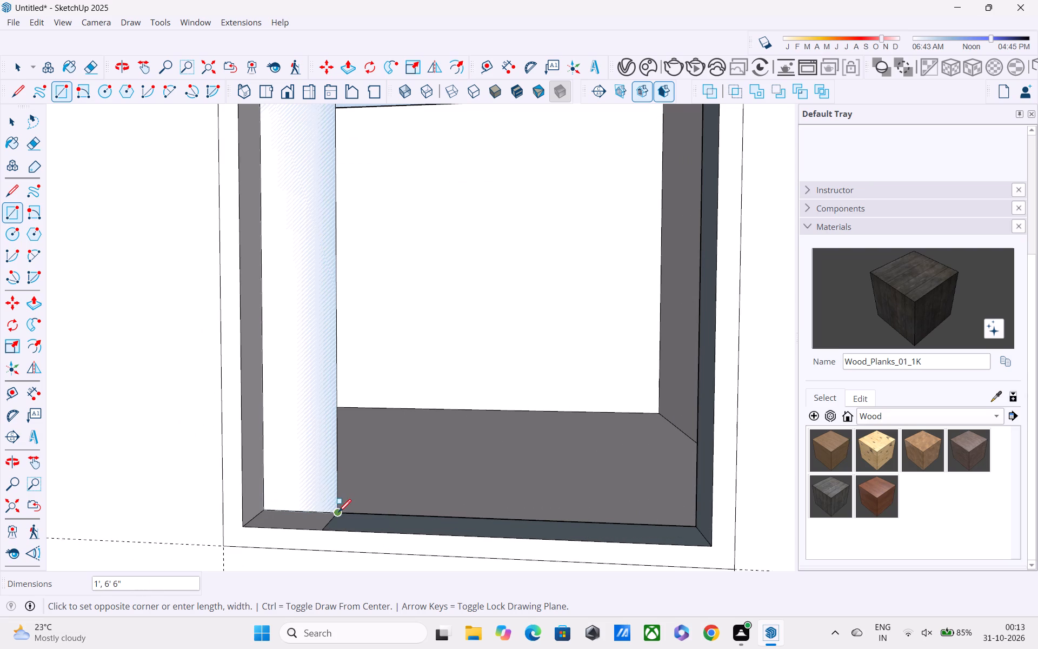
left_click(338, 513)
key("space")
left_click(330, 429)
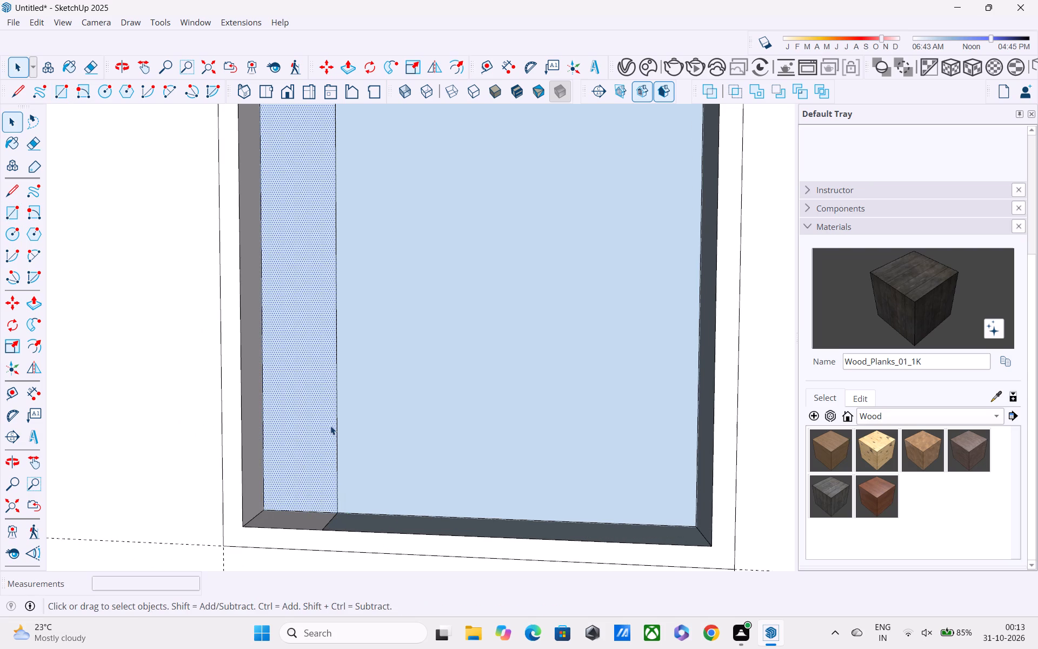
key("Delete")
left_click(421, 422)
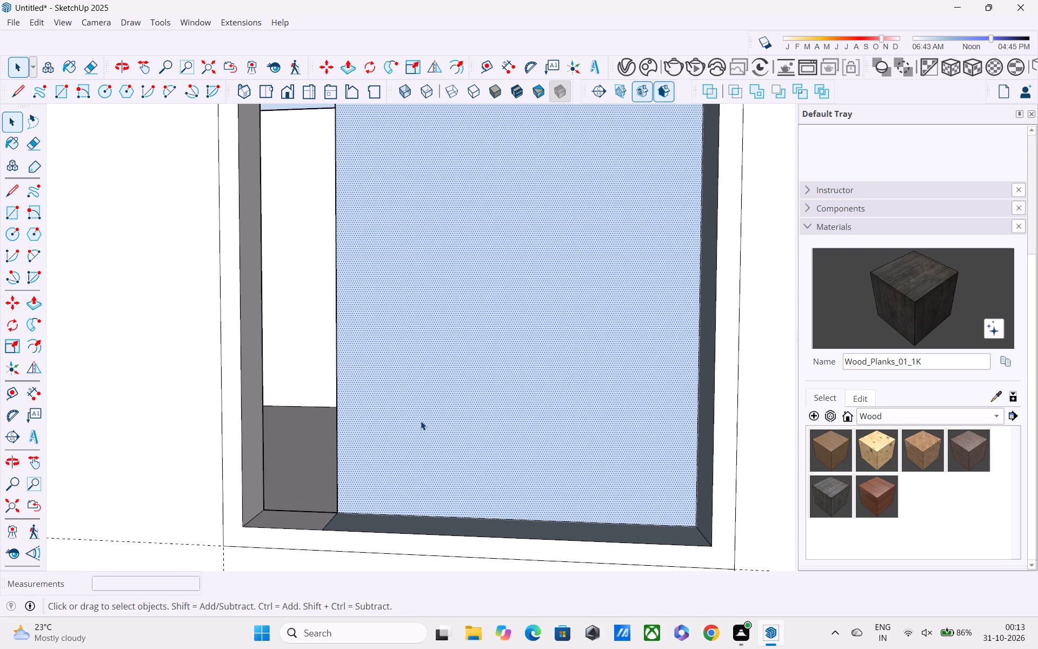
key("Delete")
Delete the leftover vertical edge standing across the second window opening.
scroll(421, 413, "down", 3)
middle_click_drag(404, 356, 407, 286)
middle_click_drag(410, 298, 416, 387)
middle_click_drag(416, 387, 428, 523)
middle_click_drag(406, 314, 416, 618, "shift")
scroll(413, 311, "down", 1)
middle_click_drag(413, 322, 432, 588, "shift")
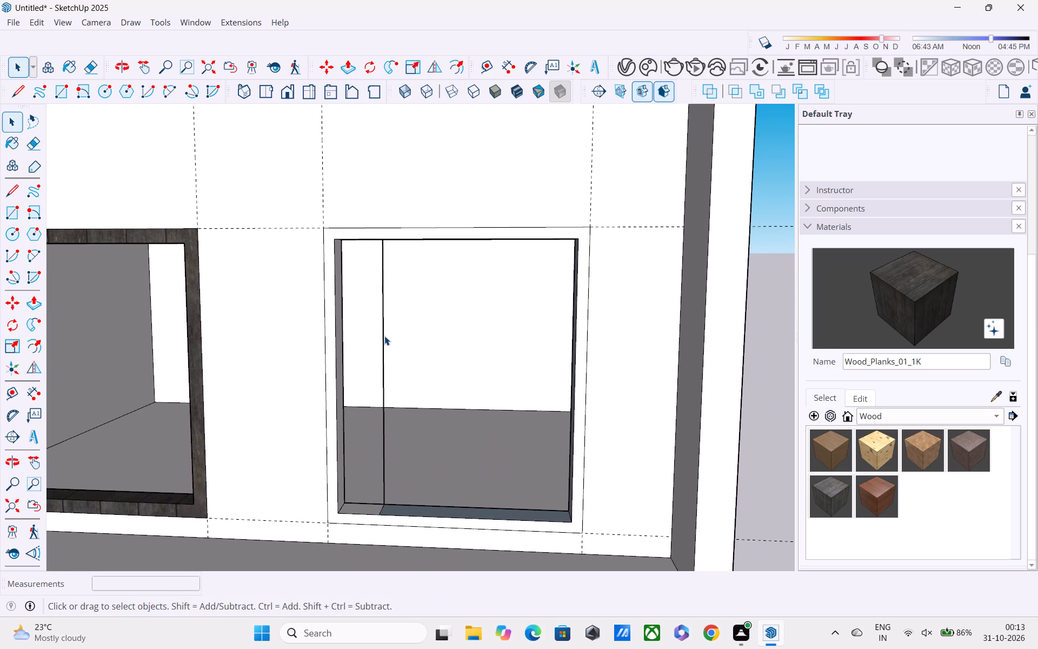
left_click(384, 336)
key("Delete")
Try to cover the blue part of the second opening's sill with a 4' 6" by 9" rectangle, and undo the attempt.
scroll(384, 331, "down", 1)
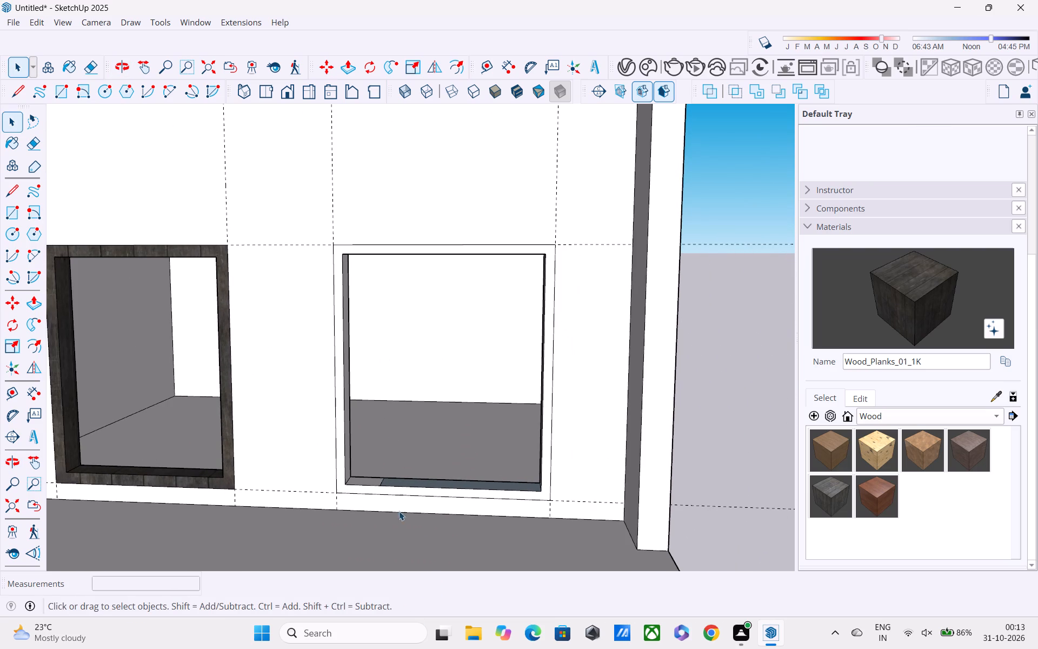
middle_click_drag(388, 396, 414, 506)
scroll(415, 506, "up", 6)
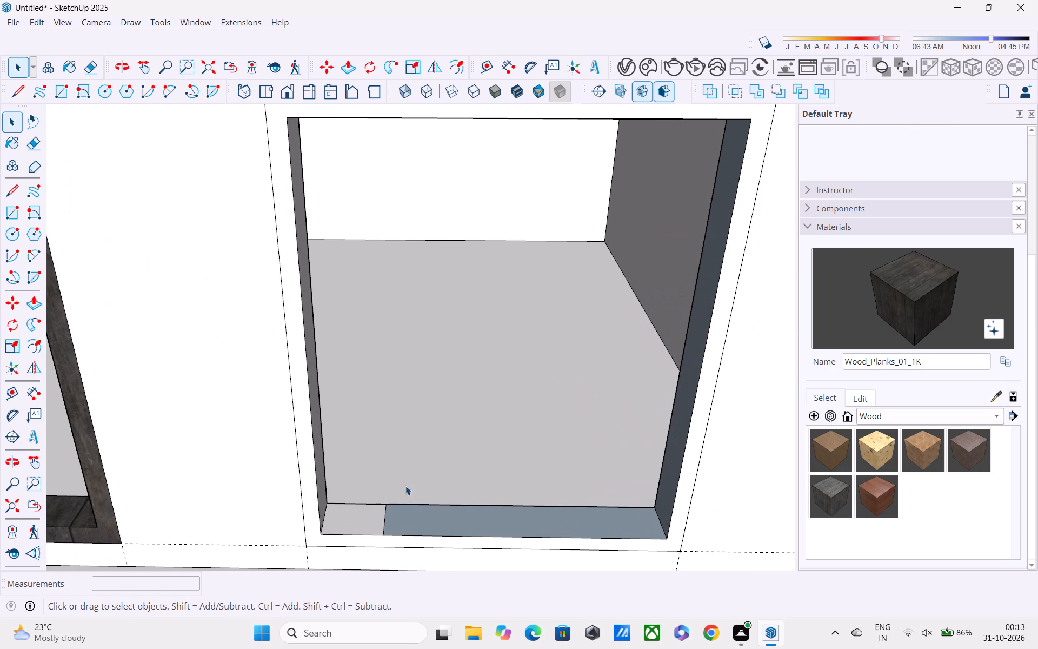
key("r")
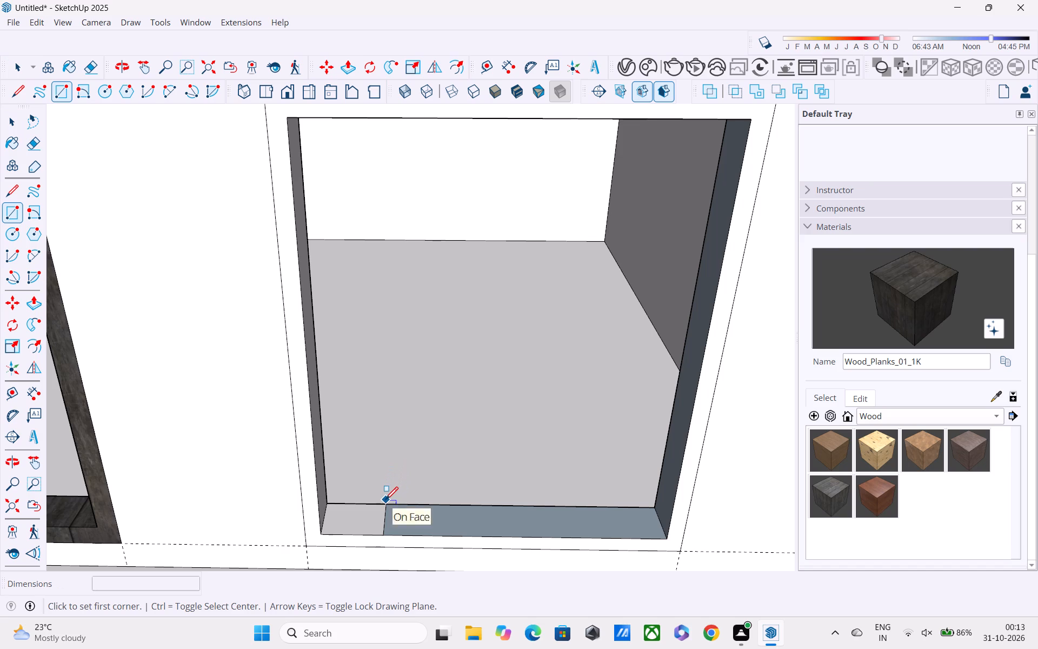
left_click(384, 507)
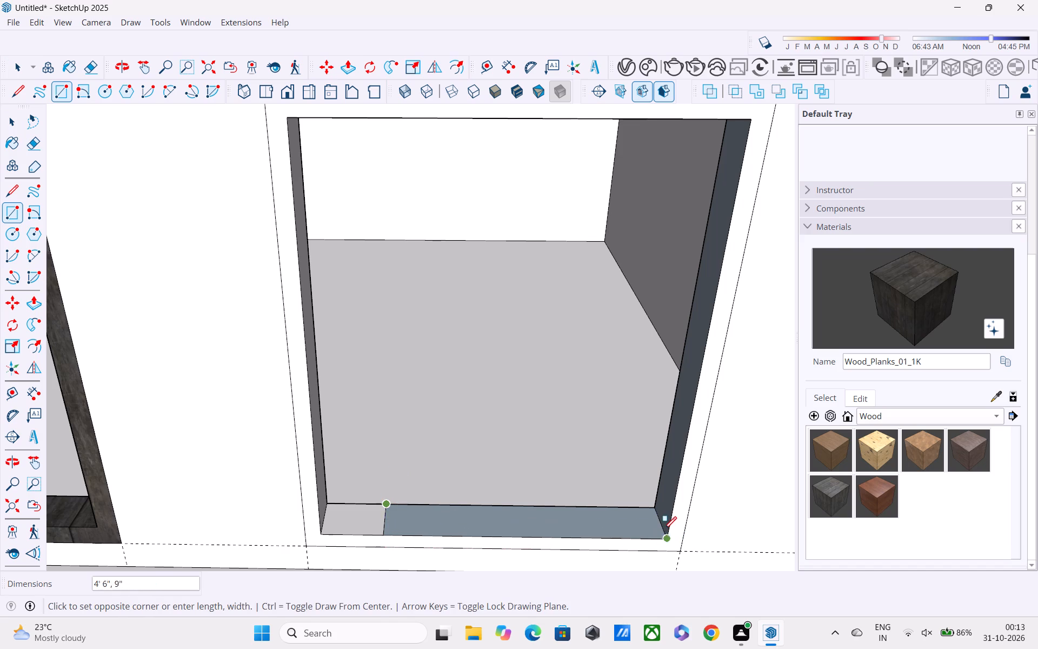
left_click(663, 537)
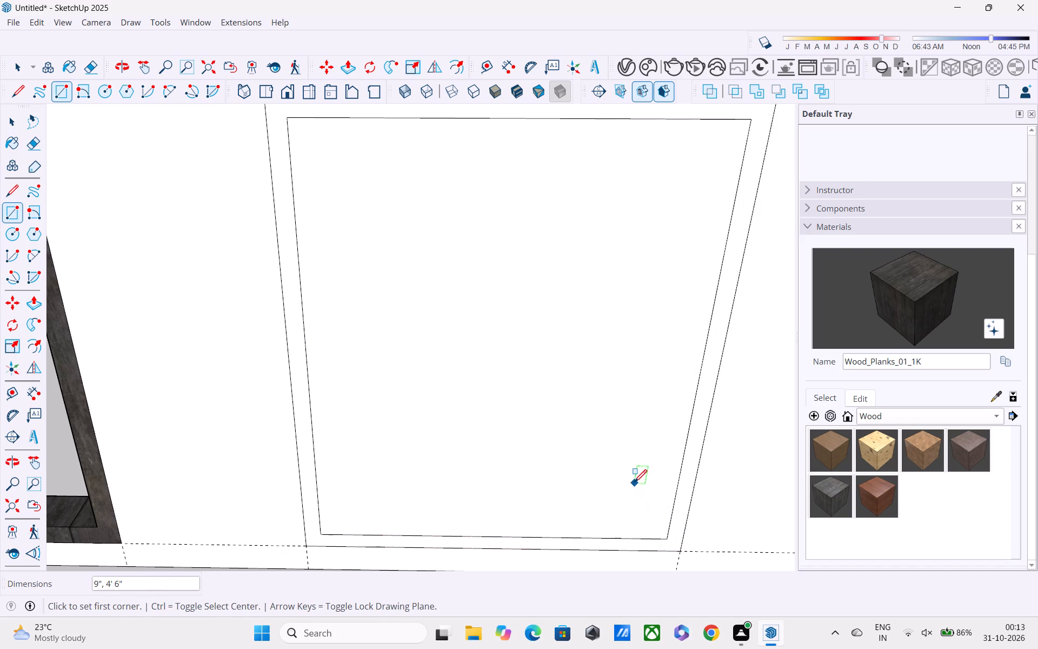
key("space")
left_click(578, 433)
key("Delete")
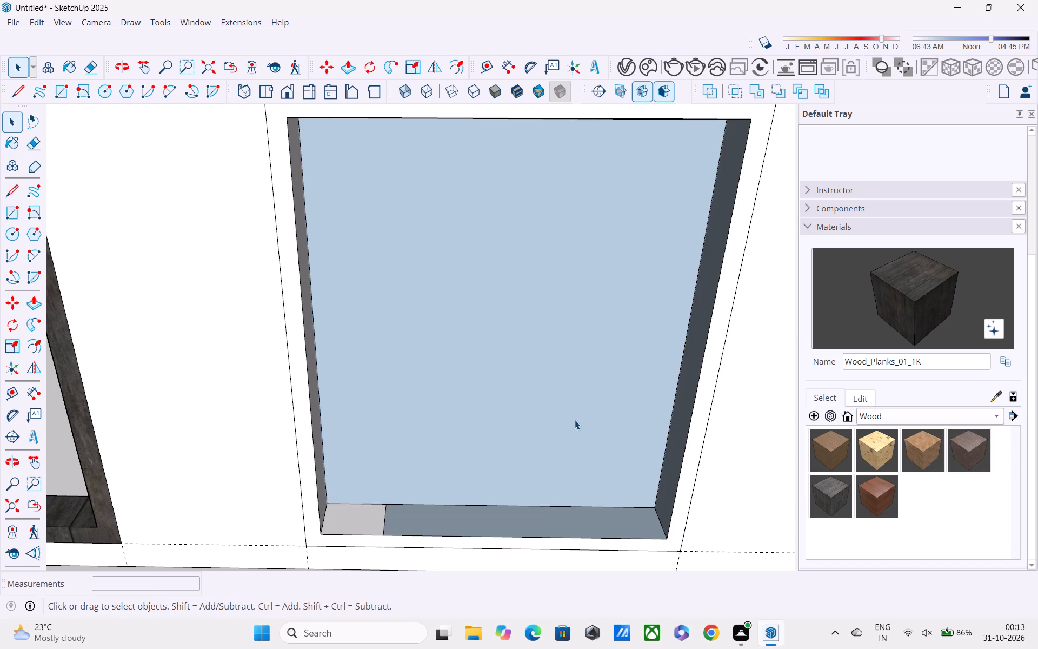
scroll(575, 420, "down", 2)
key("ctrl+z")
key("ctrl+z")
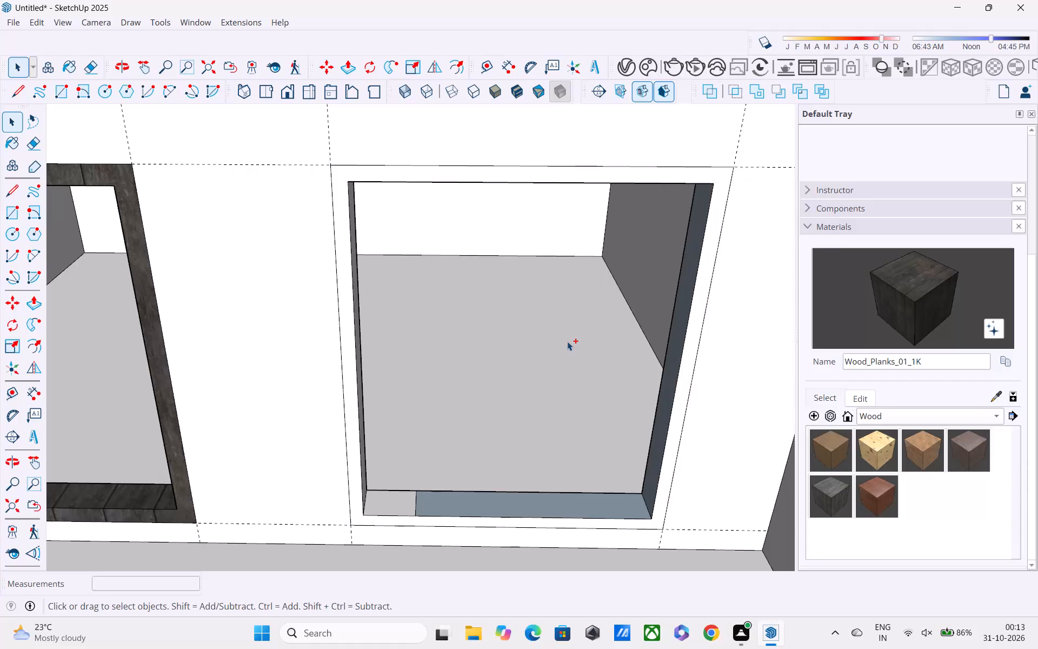
Examine the second window opening's reveals and the interior faces behind the rear wall from several angles.
middle_click_drag(562, 365, 558, 261)
middle_click_drag(565, 282, 614, 390)
middle_click_drag(593, 371, 504, 301)
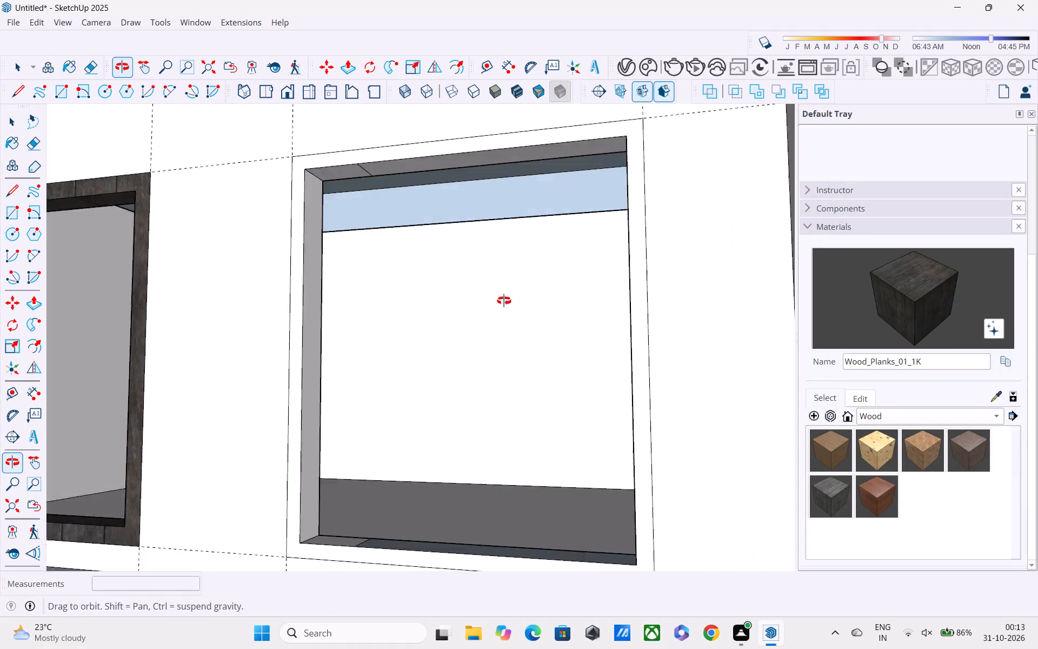
middle_click_drag(504, 301, 475, 309)
middle_click_drag(458, 294, 325, 295)
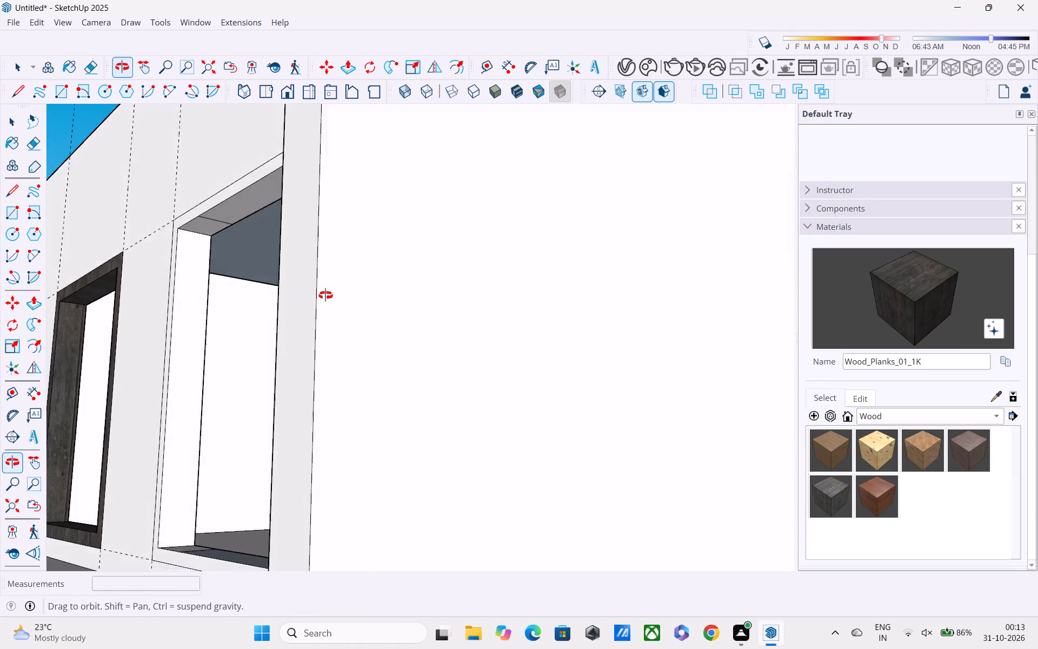
middle_click_drag(325, 295, 415, 388)
scroll(423, 421, "up", 7)
middle_click_drag(418, 381, 307, 341)
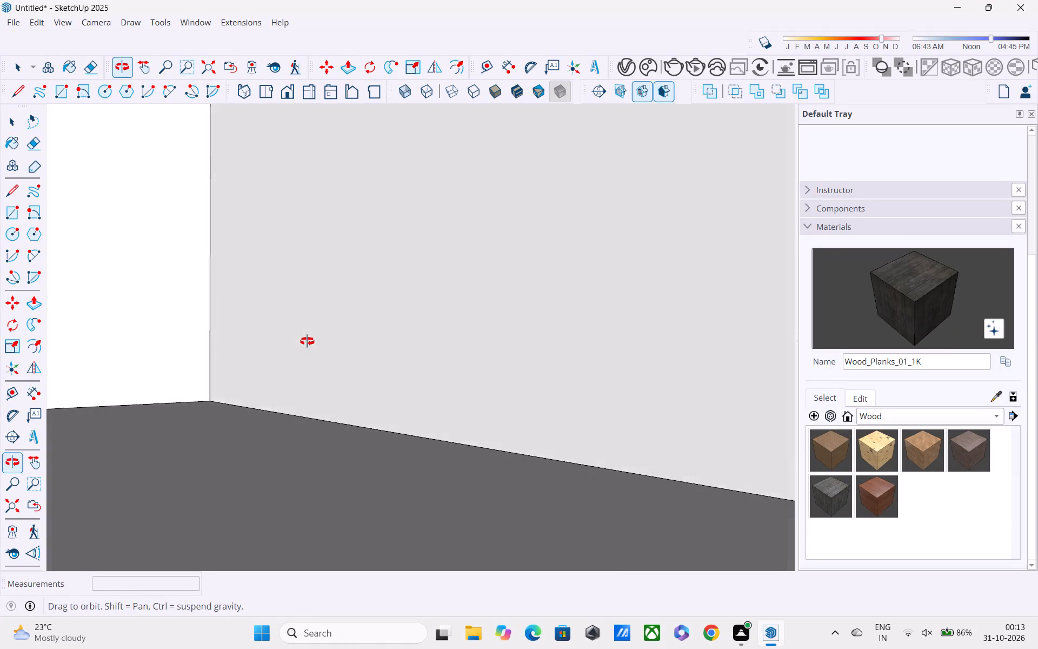
middle_click_drag(307, 341, 351, 332)
scroll(349, 332, "down", 1)
scroll(355, 332, "up", 1)
scroll(355, 330, "down", 11)
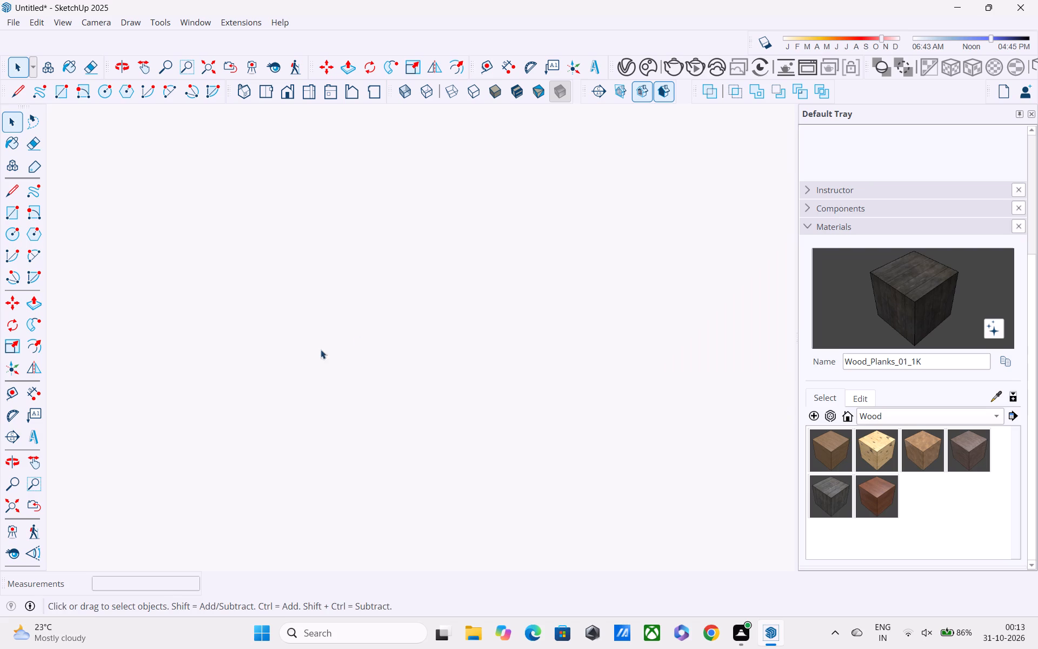
left_click(11, 510)
middle_click_drag(376, 336, 5, 434)
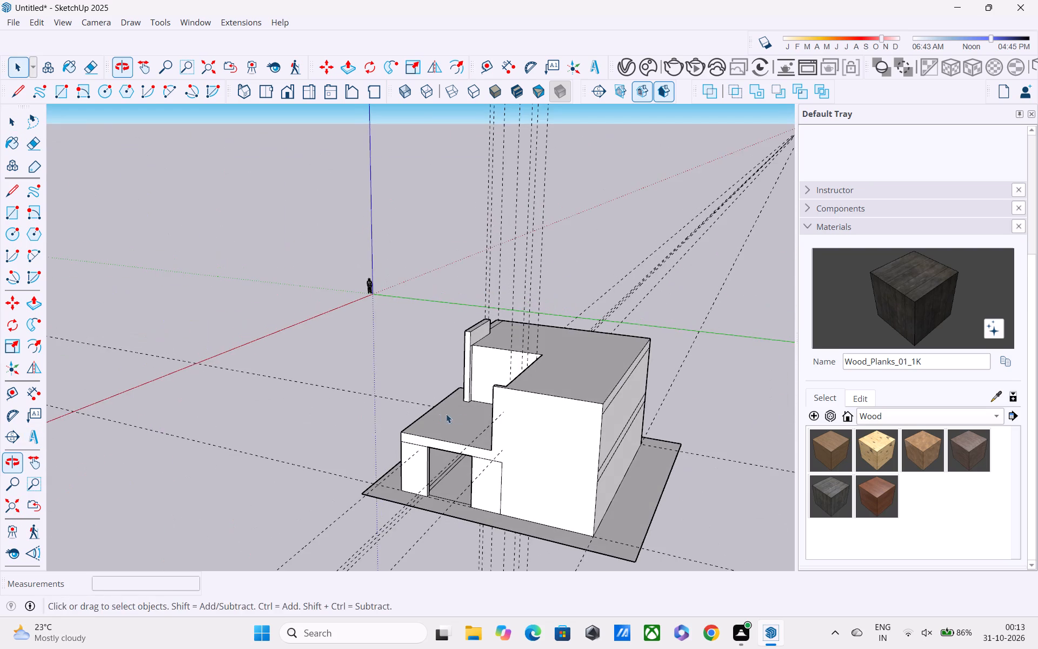
scroll(490, 406, "up", 2)
middle_click_drag(557, 397, 806, 304)
scroll(620, 379, "up", 3)
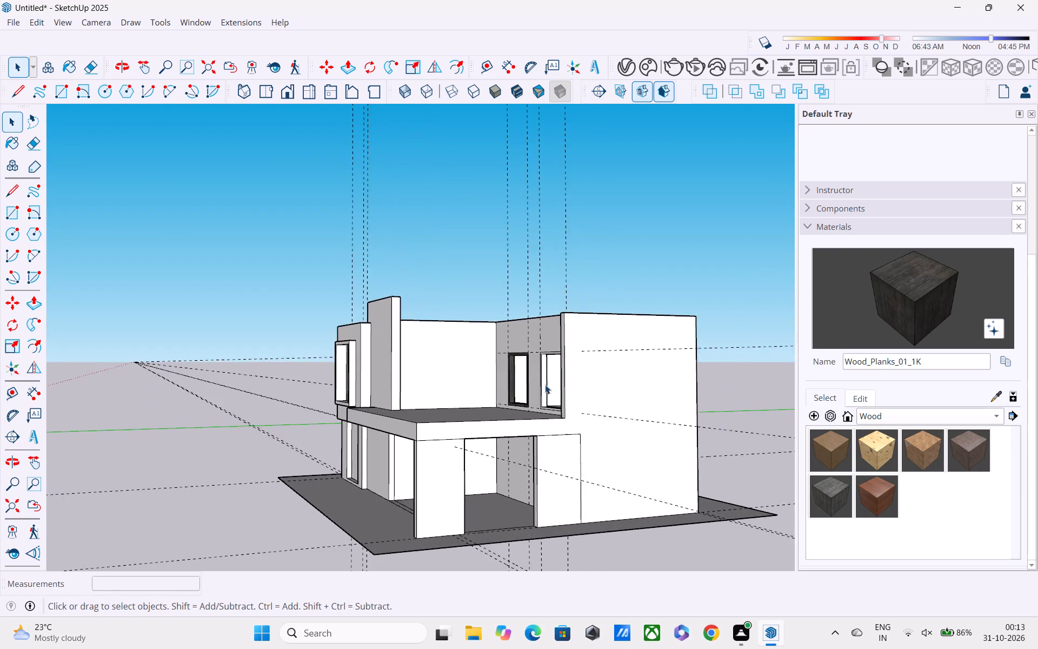
scroll(542, 383, "up", 14)
middle_click_drag(575, 332, 602, 274)
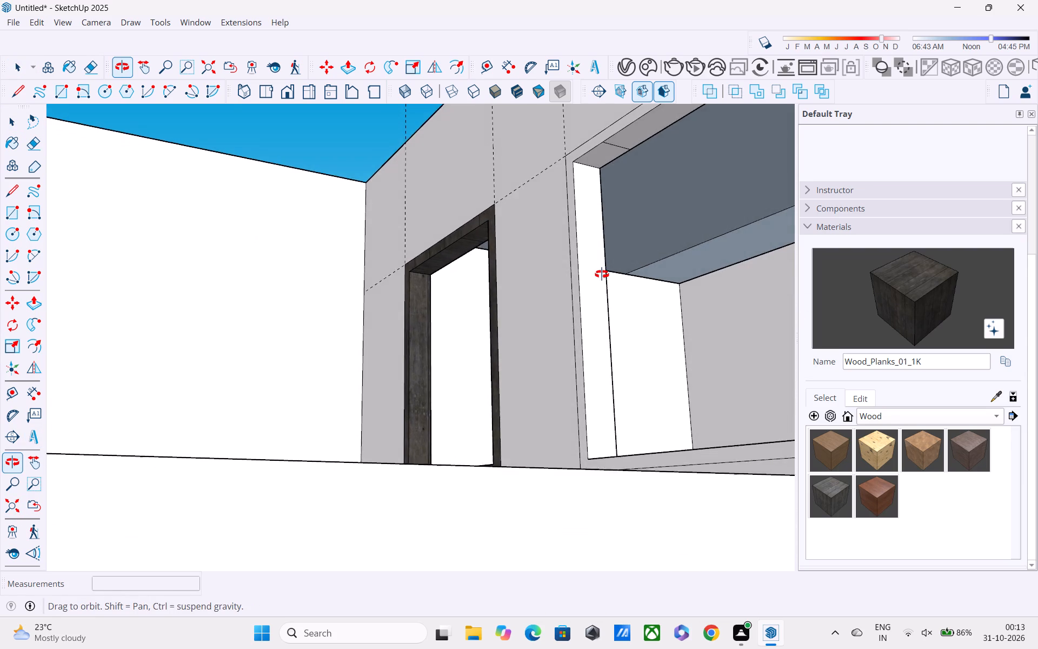
middle_click_drag(602, 274, 588, 342)
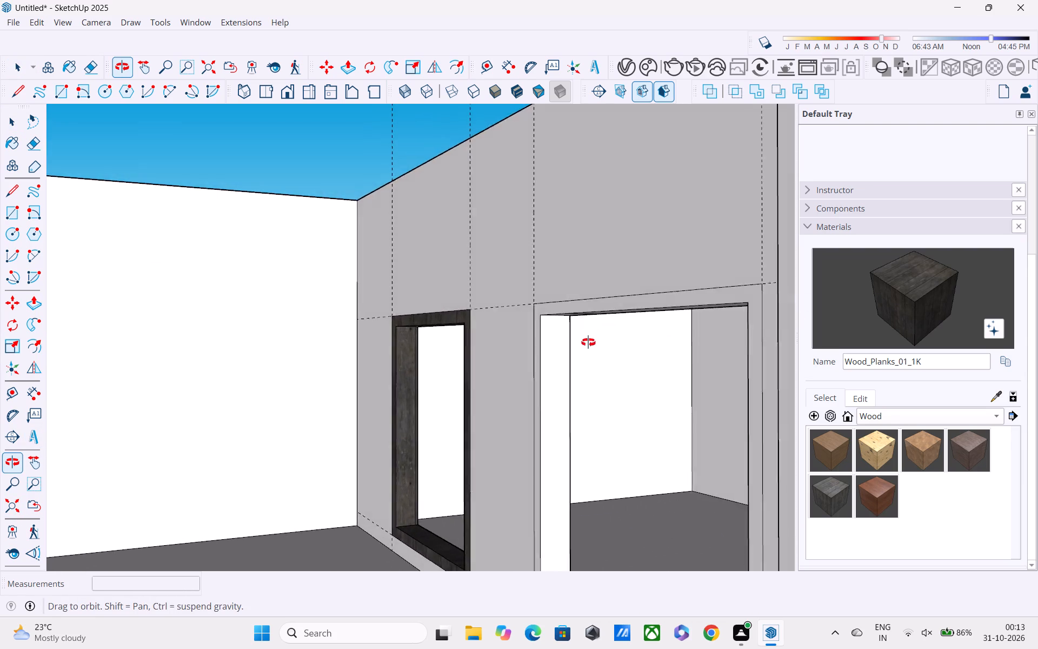
middle_click_drag(588, 342, 582, 322)
scroll(582, 322, "up", 6)
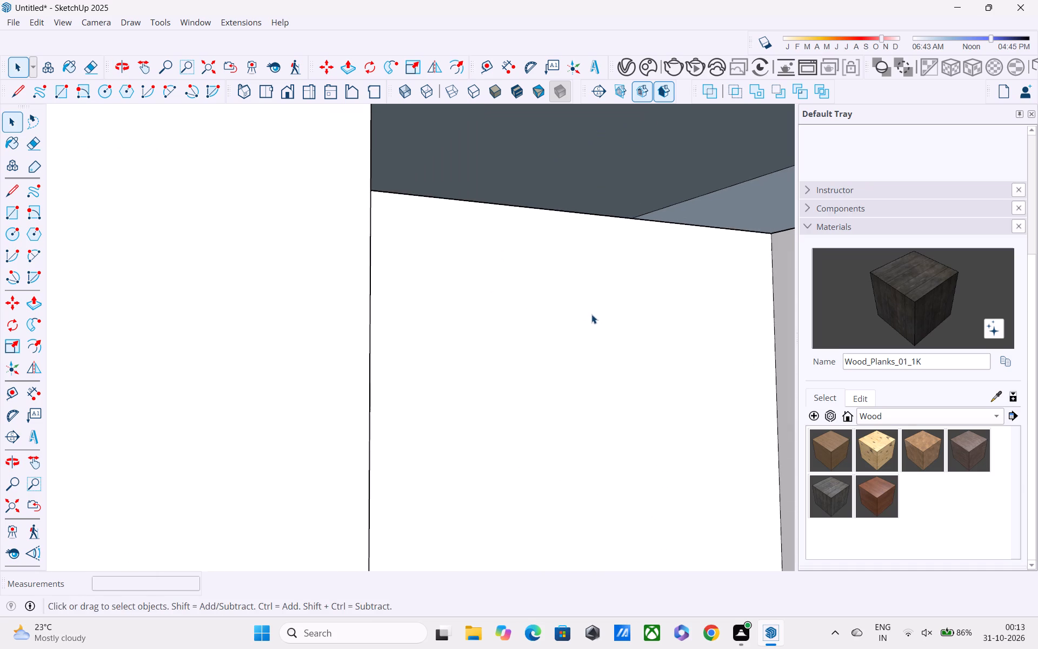
middle_click_drag(591, 314, 546, 380)
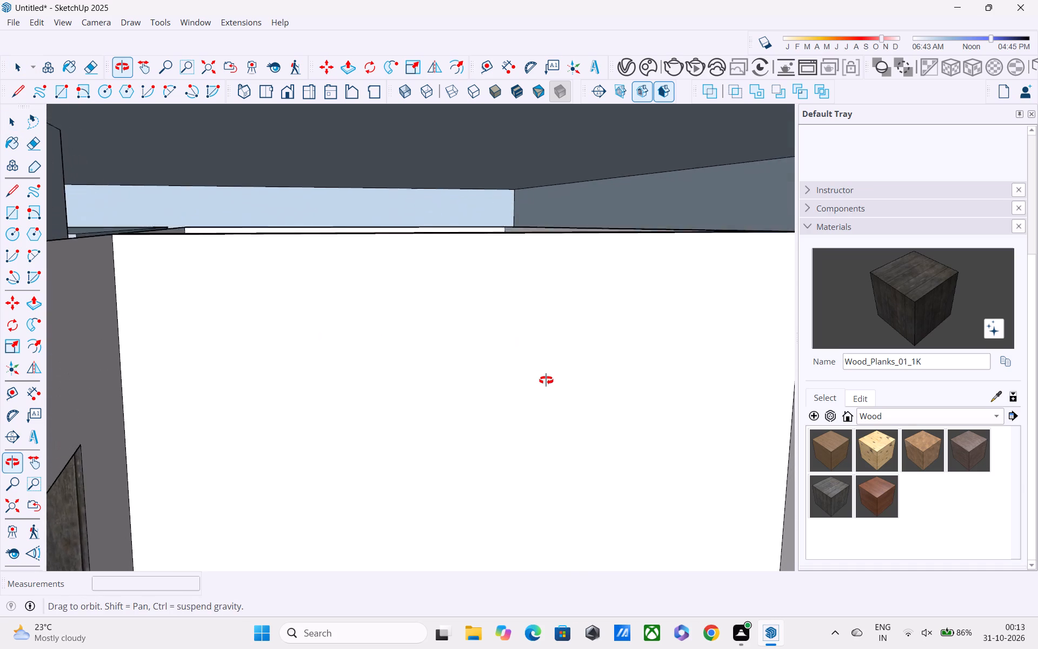
middle_click_drag(546, 380, 567, 338)
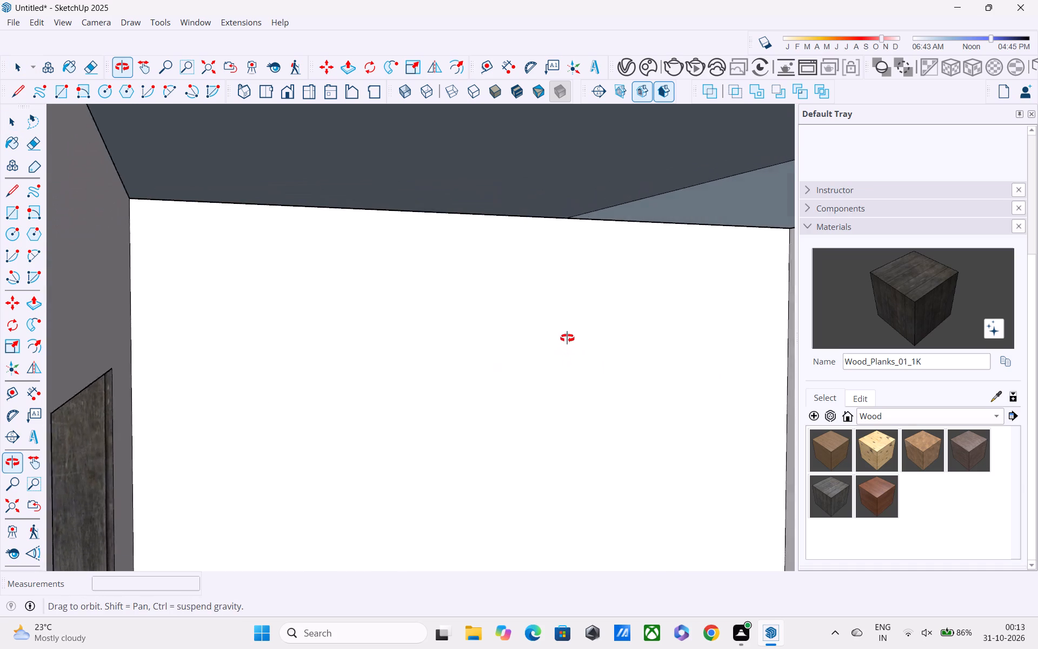
middle_click_drag(567, 338, 647, 288)
scroll(648, 288, "down", 4)
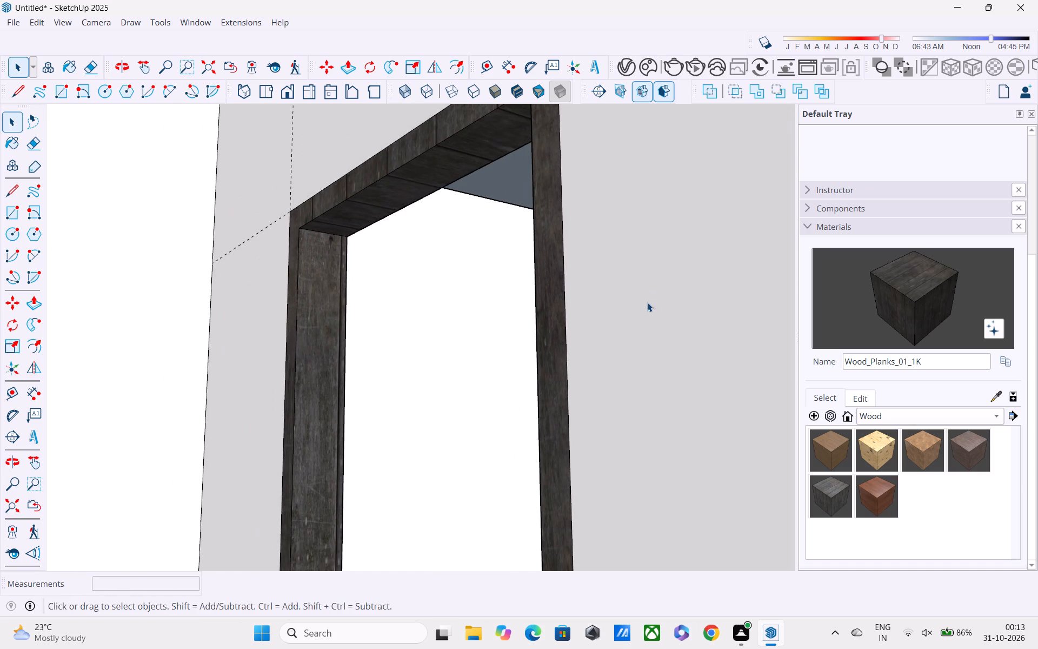
scroll(603, 313, "down", 8)
Undo the face and edge deletions and the cut of the second window opening, back to its plain double outline.
key("ctrl+z")
key("ctrl+z")
scroll(589, 329, "up", 1, "ctrl")
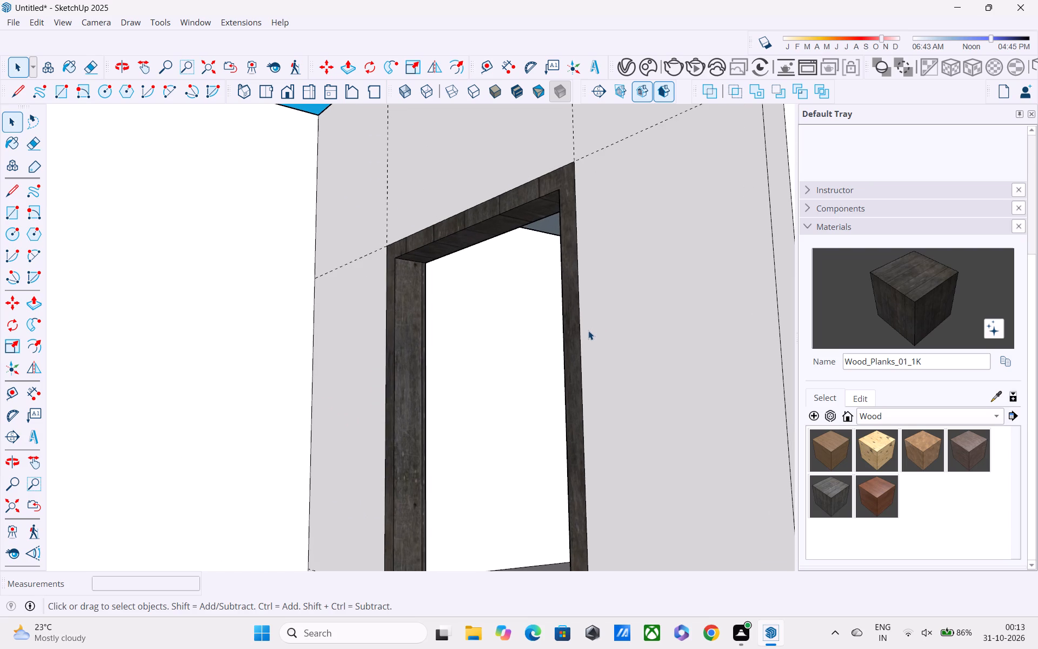
key("ctrl+z")
scroll(586, 333, "down", 5)
key("ctrl+z")
key("ctrl+z")
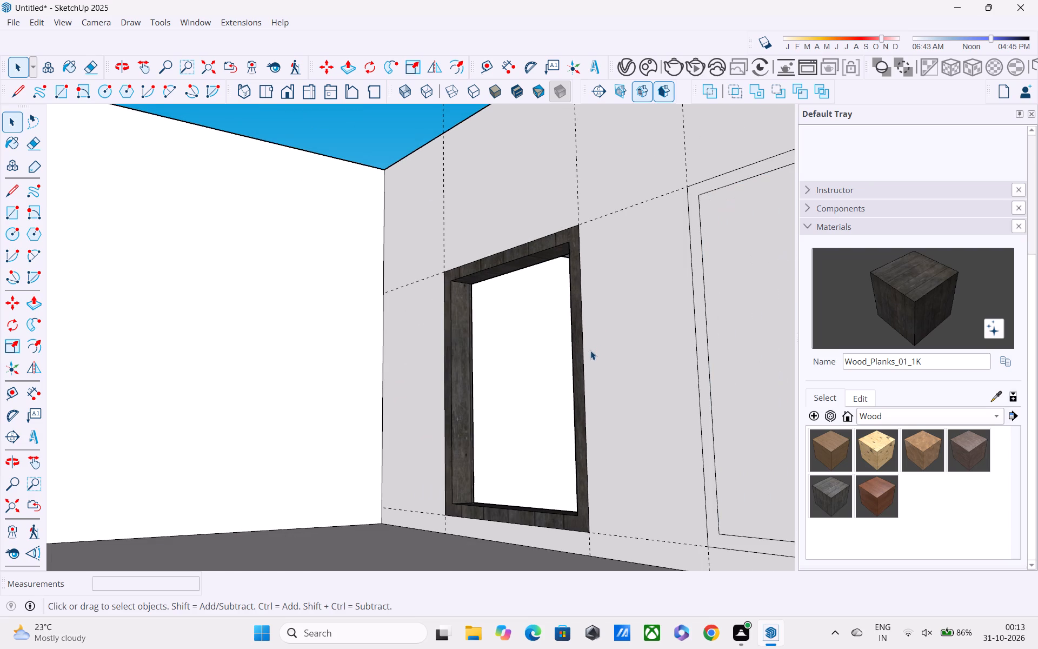
Examine the wood-framed first window in the upper rear wall and the faces seen through its opening.
middle_click_drag(558, 336, 551, 304)
middle_click_drag(551, 304, 595, 376)
scroll(595, 376, "up", 1)
scroll(595, 376, "down", 5)
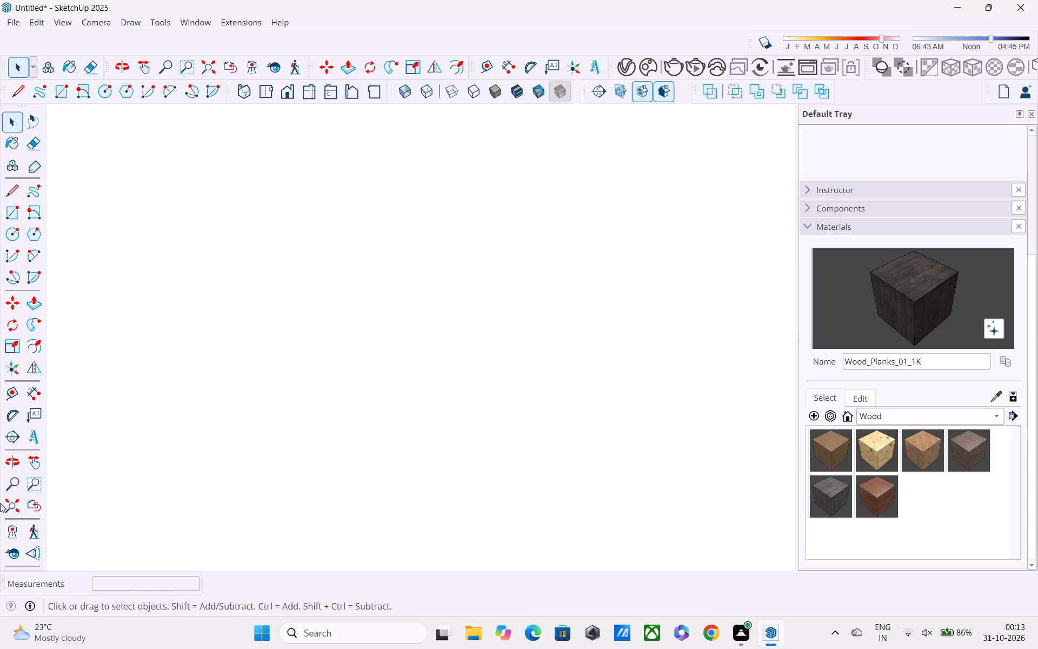
left_click(11, 505)
scroll(655, 343, "up", 12)
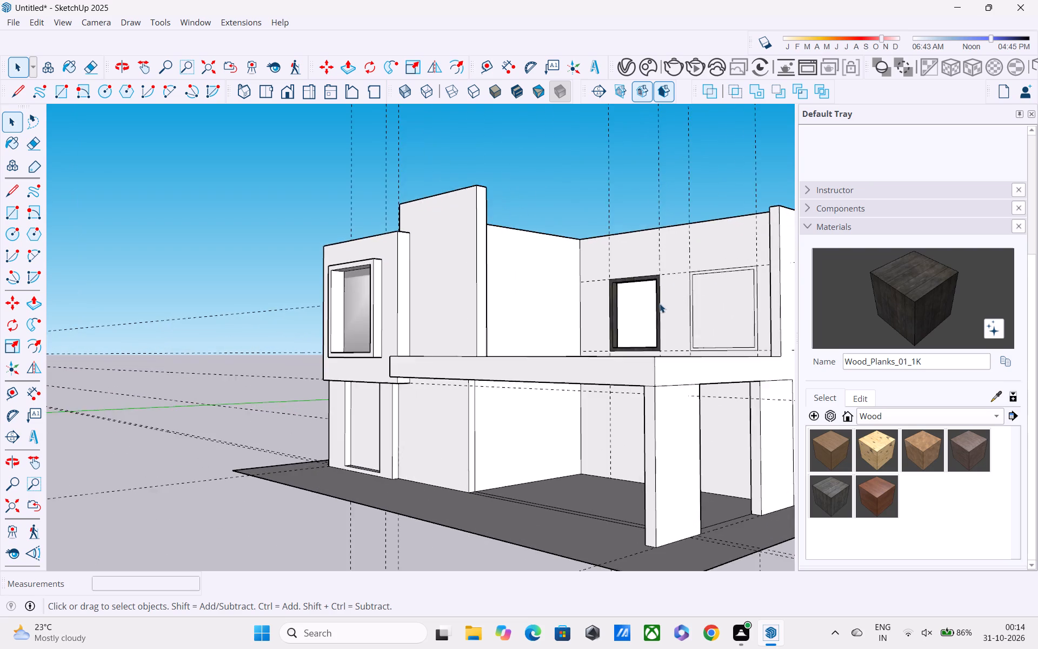
scroll(660, 303, "up", 8)
middle_click_drag(642, 293, 627, 281)
scroll(627, 281, "up", 4)
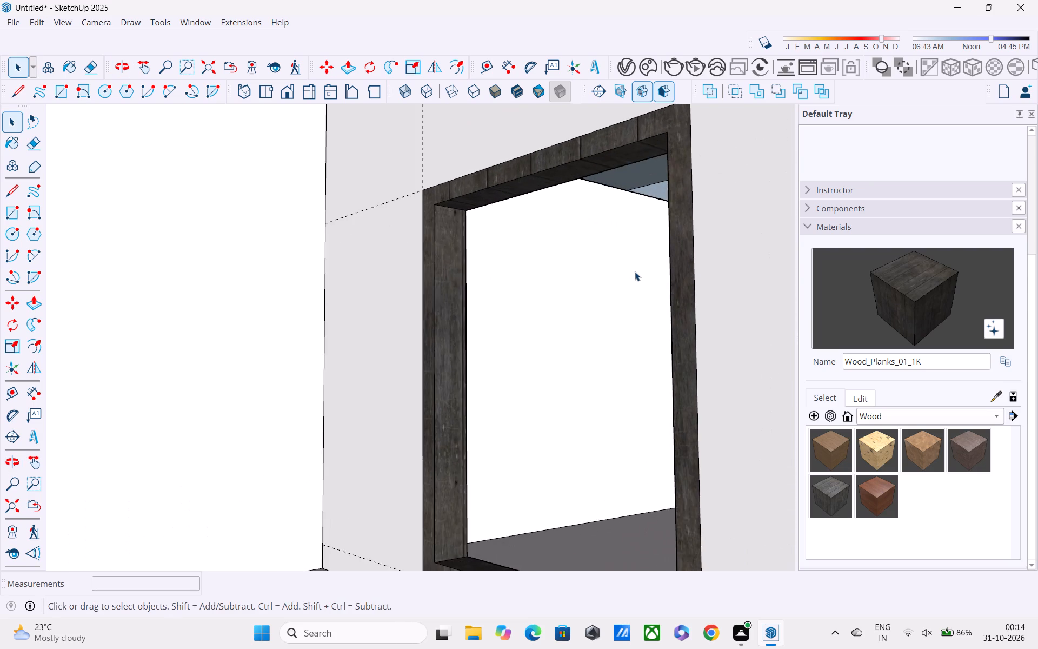
scroll(638, 274, "up", 3)
scroll(638, 282, "down", 12)
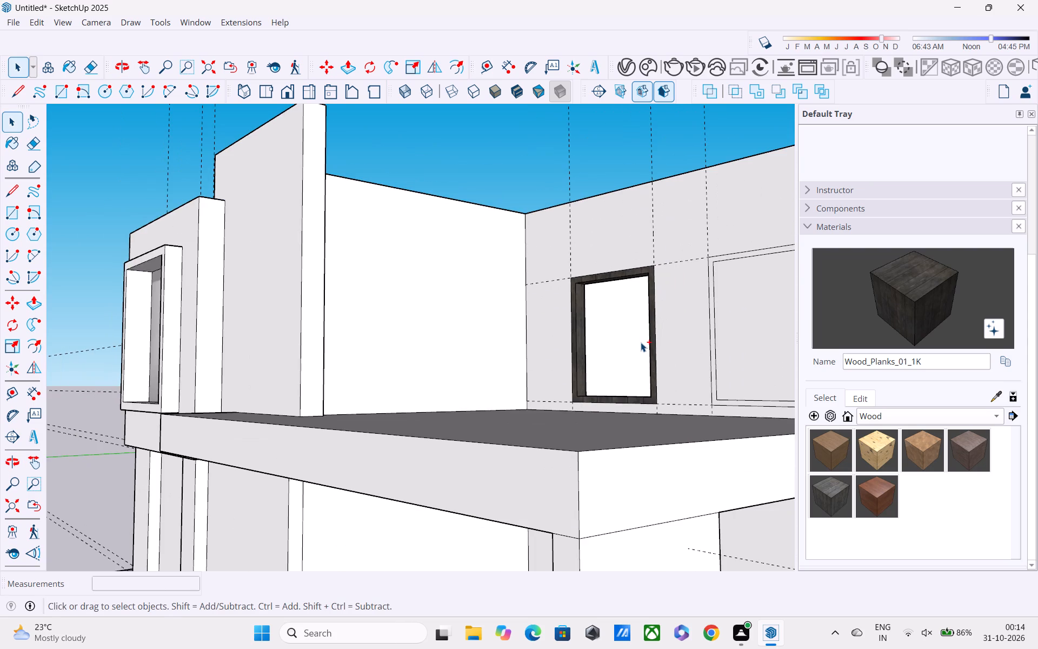
Undo the second window's re-laid outlines and guides, going back to the earlier version of its opening in the rear wall.
key("ctrl+z")
key("ctrl+z")
key("ctrl+z")
key("ctrl+z")
key("ctrl+z")
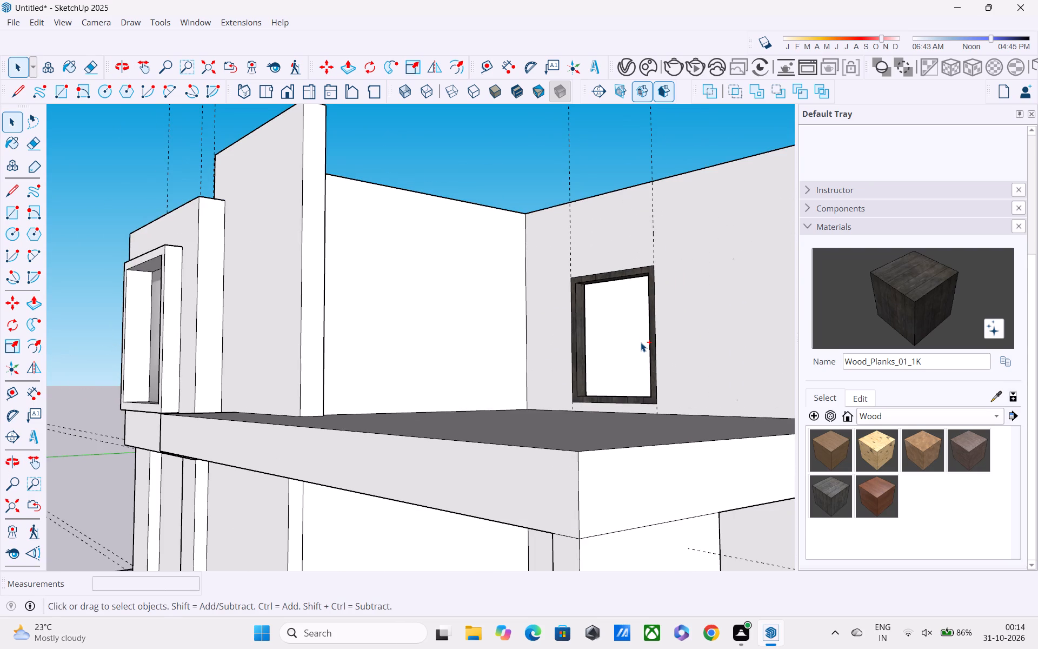
key("ctrl+z")
key("ctrl+z")
key("ctrl+z")
key("ctrl+z")
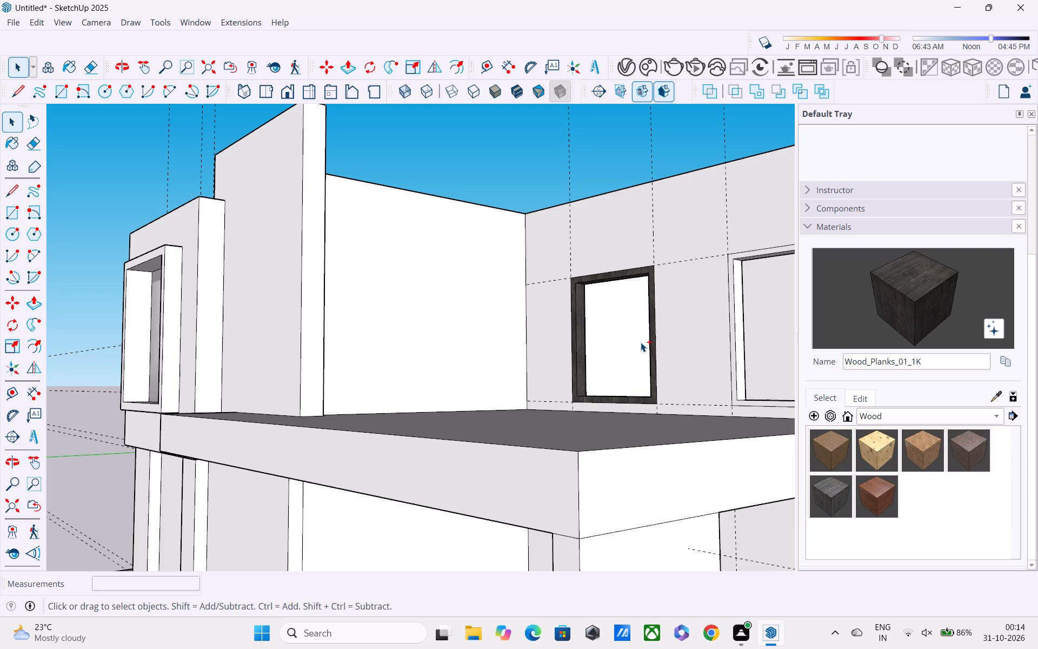
key("ctrl+z")
key("ctrl+z")
key("ctrl+z")
key("ctrl+z")
Undo one more edit to the second window opening in the upper rear wall.
key("ctrl+z")
Push/Pull the second window's side reveal nearest the first window outward, to about 6 9/16" past the vertical guide.
scroll(641, 343, "down", 1)
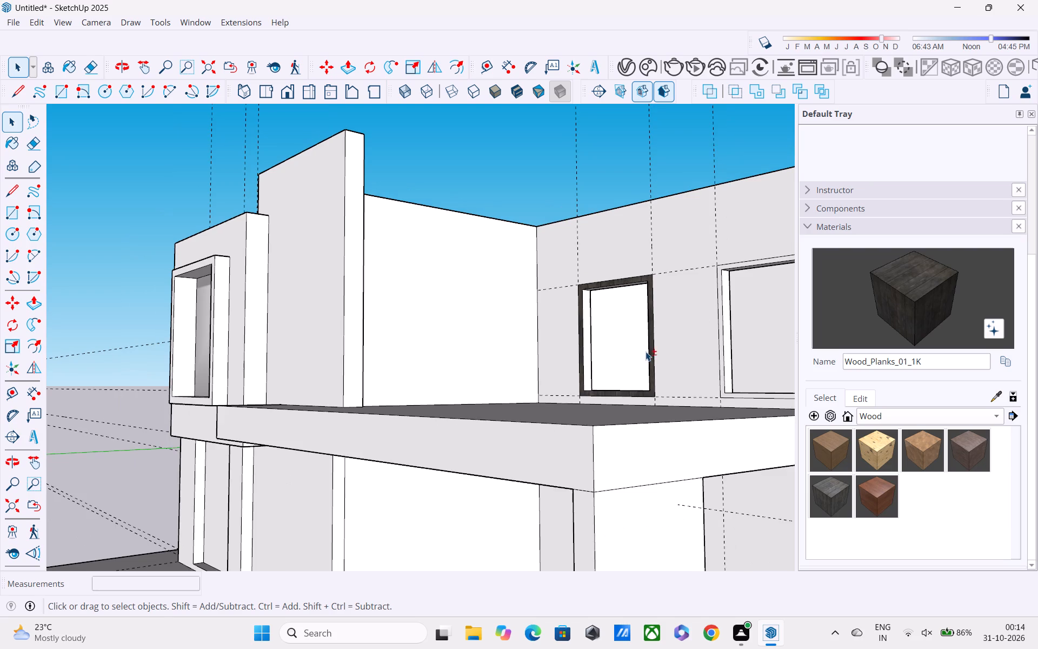
middle_click_drag(646, 352, 524, 363, "shift")
middle_click_drag(538, 367, 603, 399)
scroll(602, 375, "up", 4)
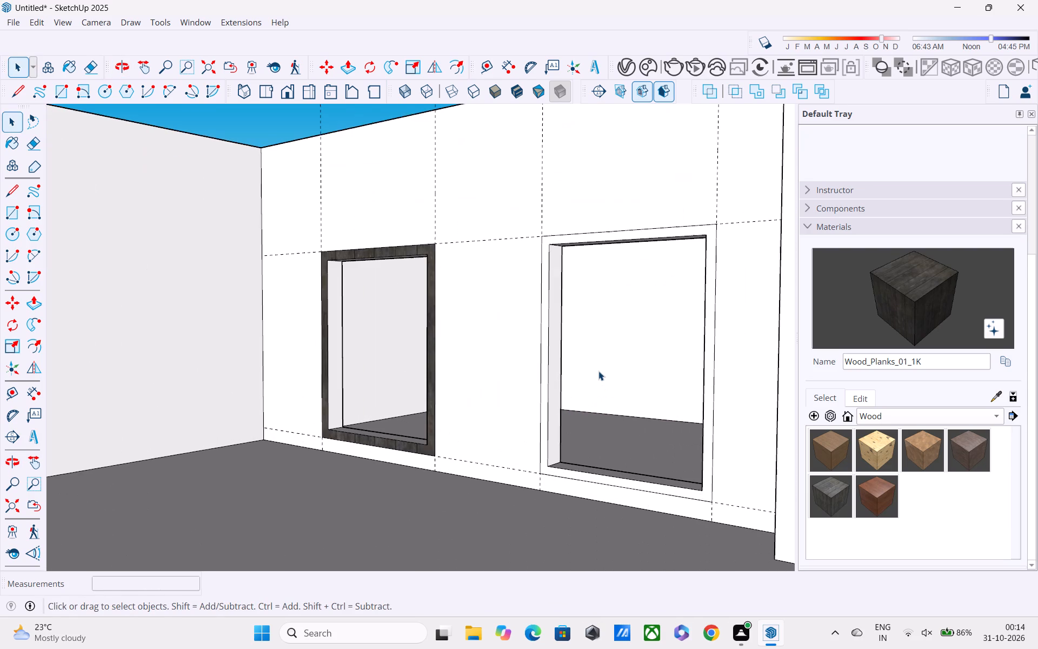
key("p")
scroll(595, 366, "up", 1)
middle_click_drag(585, 361, 555, 314)
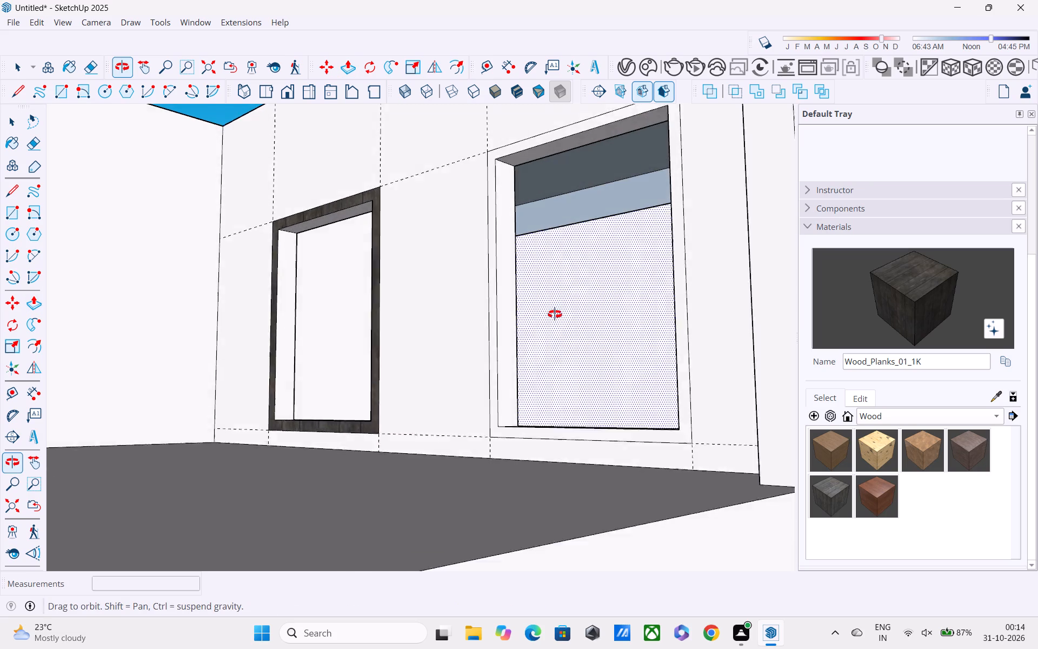
middle_click_drag(555, 314, 551, 338)
left_click(505, 308)
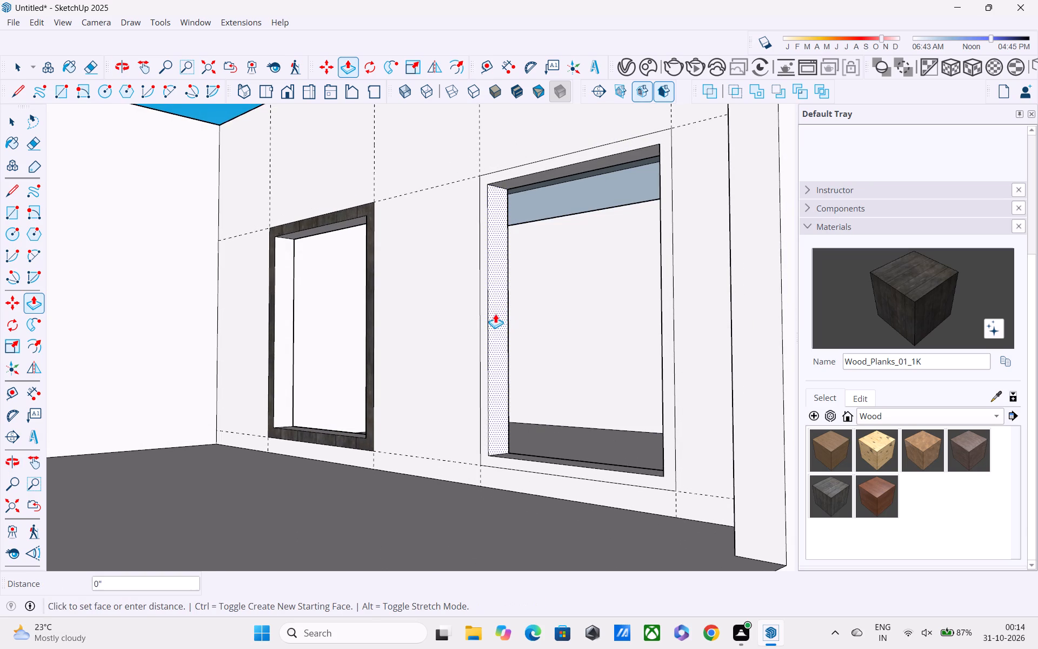
left_click(483, 320)
left_click_drag(487, 335, 470, 329)
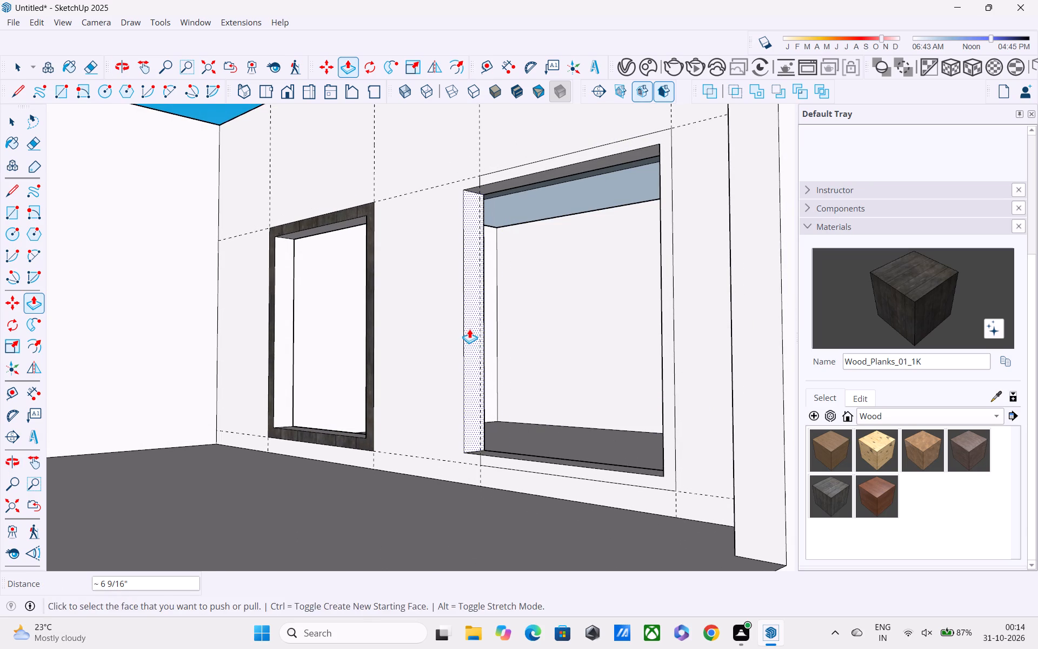
middle_click_drag(469, 329, 629, 394)
scroll(628, 380, "down", 3)
key("space")
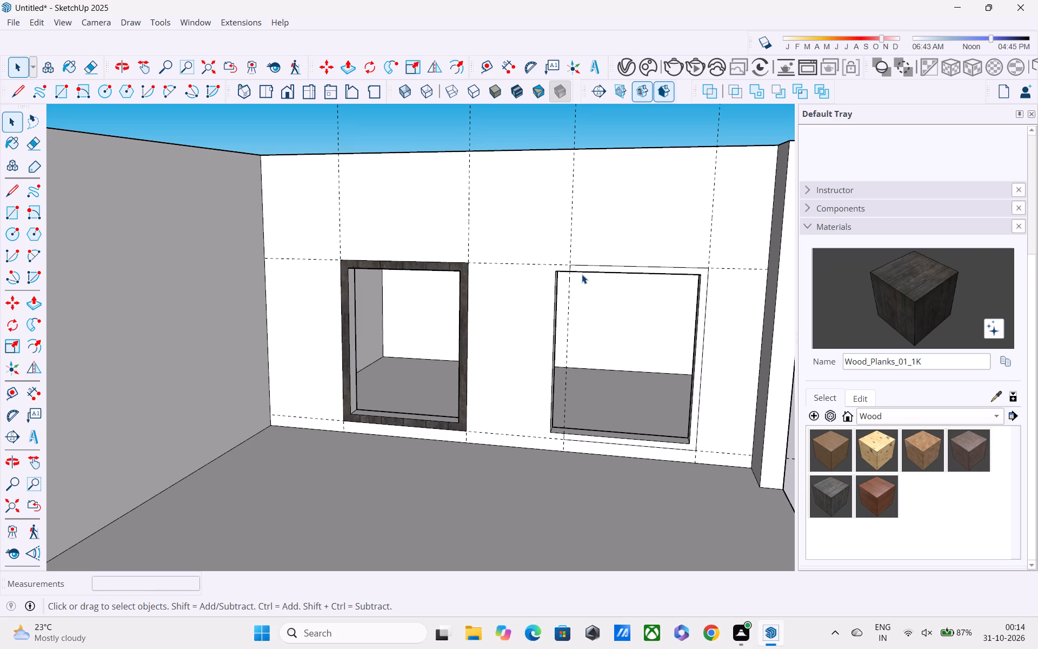
Redraw the second window's outer outline 4" beyond the widened side, connecting the top and bottom outlines along the horizontal guides.
key("l")
left_click(574, 263)
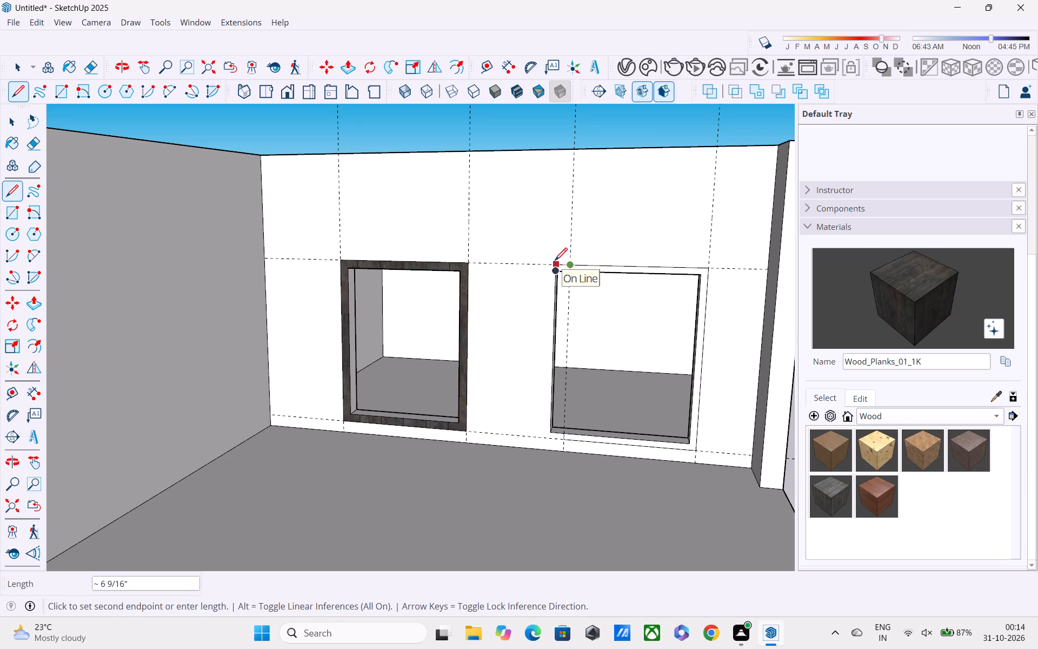
scroll(555, 262, "up", 7)
left_click(560, 262)
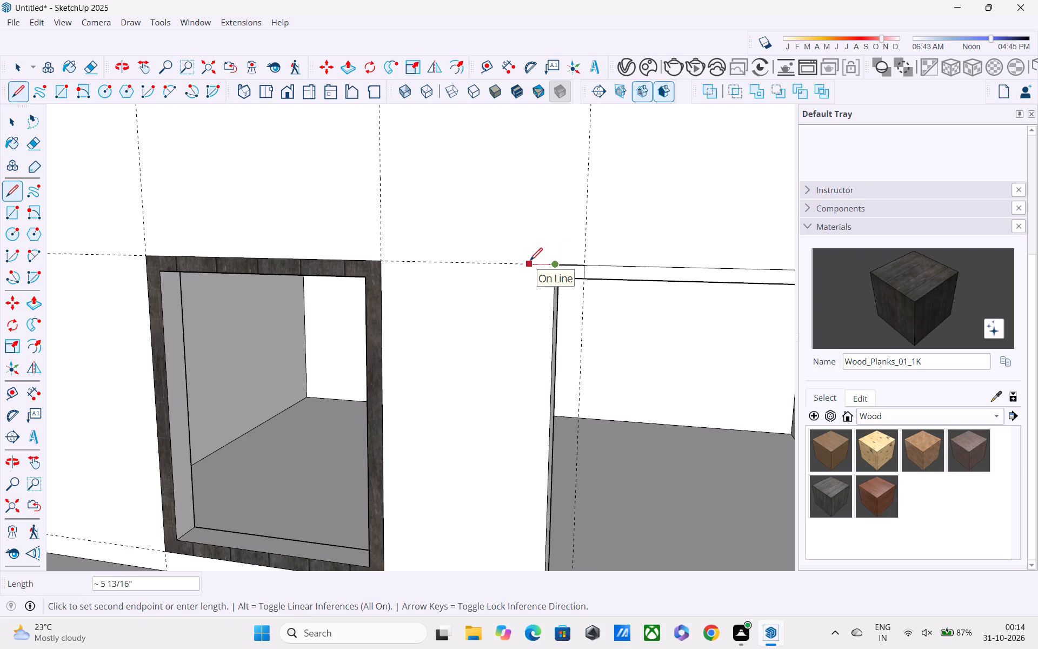
type("4\"")
key("Return")
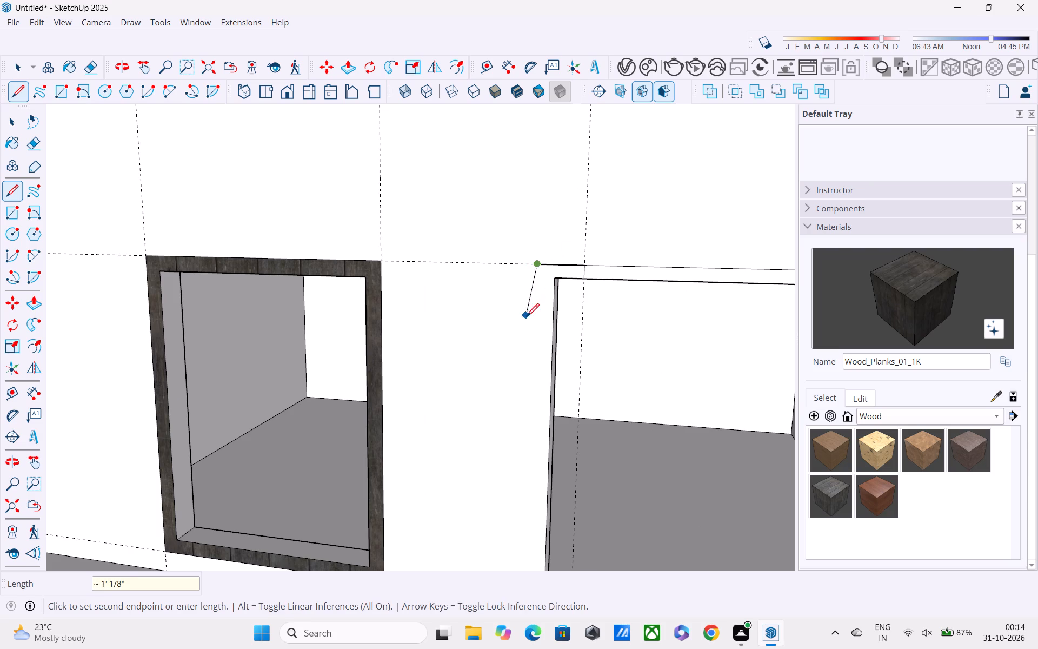
middle_click_drag(528, 370, 524, 211, "shift")
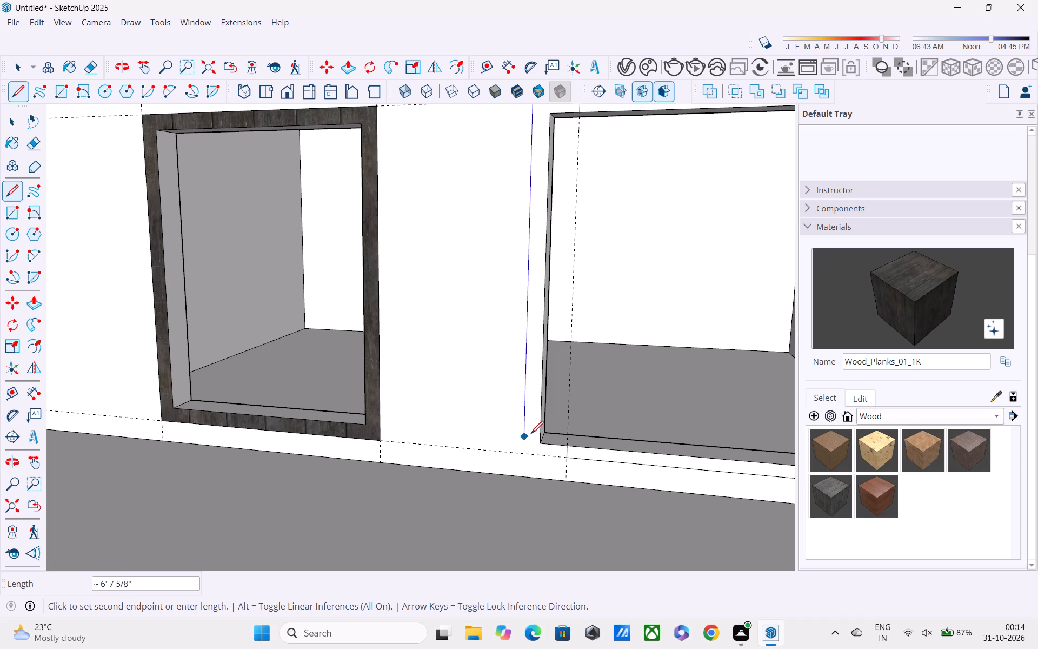
middle_click_drag(531, 434, 615, 363)
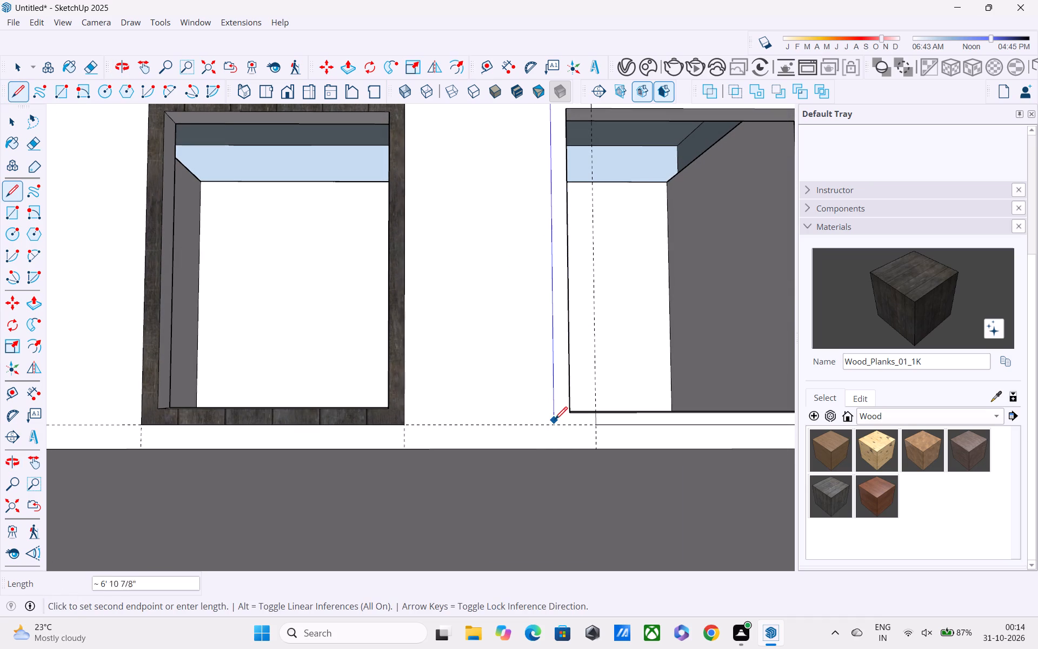
left_click(554, 422)
left_click(595, 425)
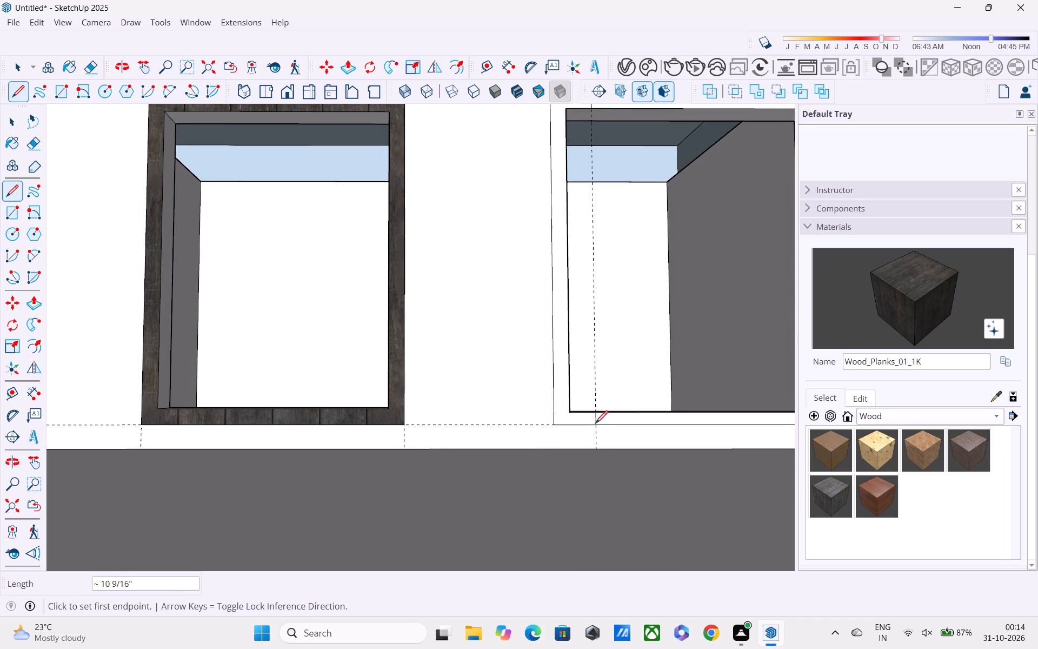
Paint the second window's frame border with the Wood_Planks_01_1K material.
scroll(595, 425, "down", 1)
scroll(510, 427, "down", 3)
middle_click_drag(510, 427, 155, 454)
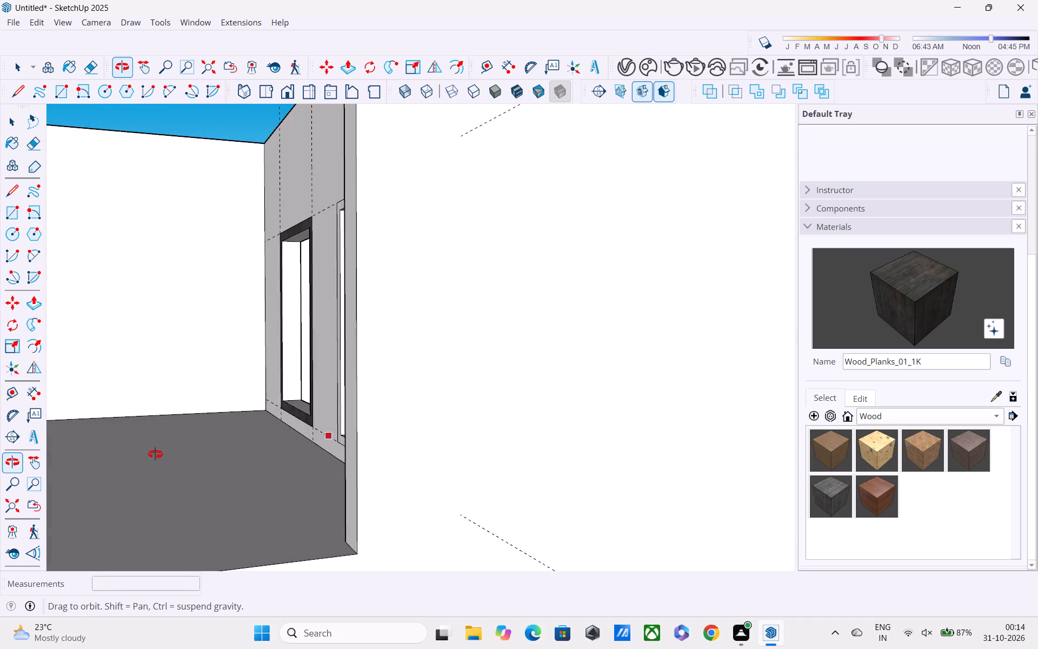
middle_click_drag(155, 454, 275, 463)
key("space")
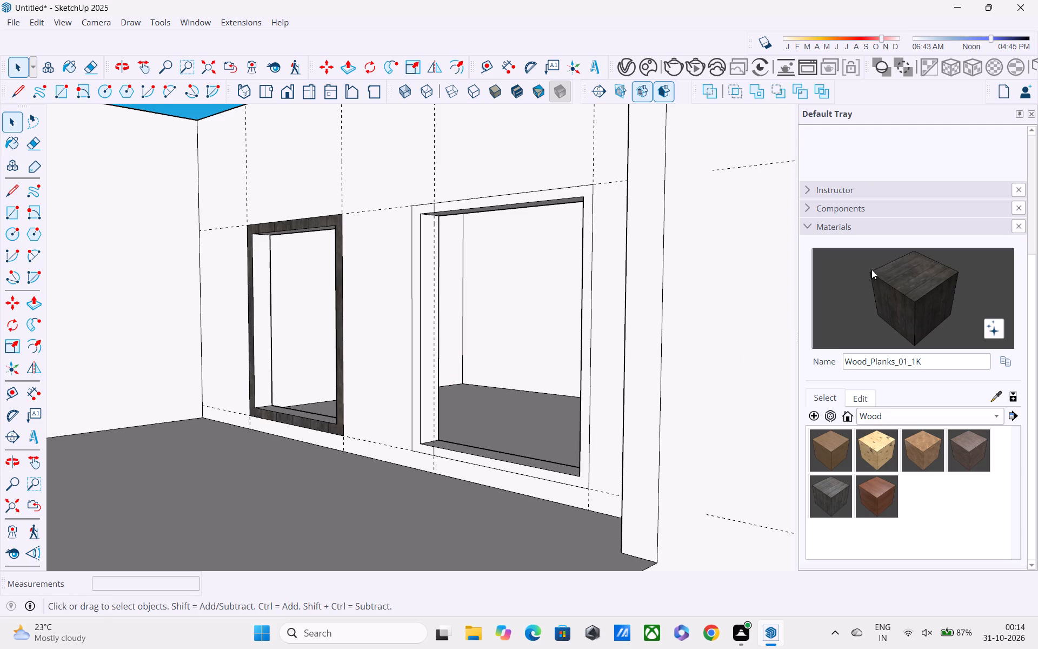
left_click(893, 288)
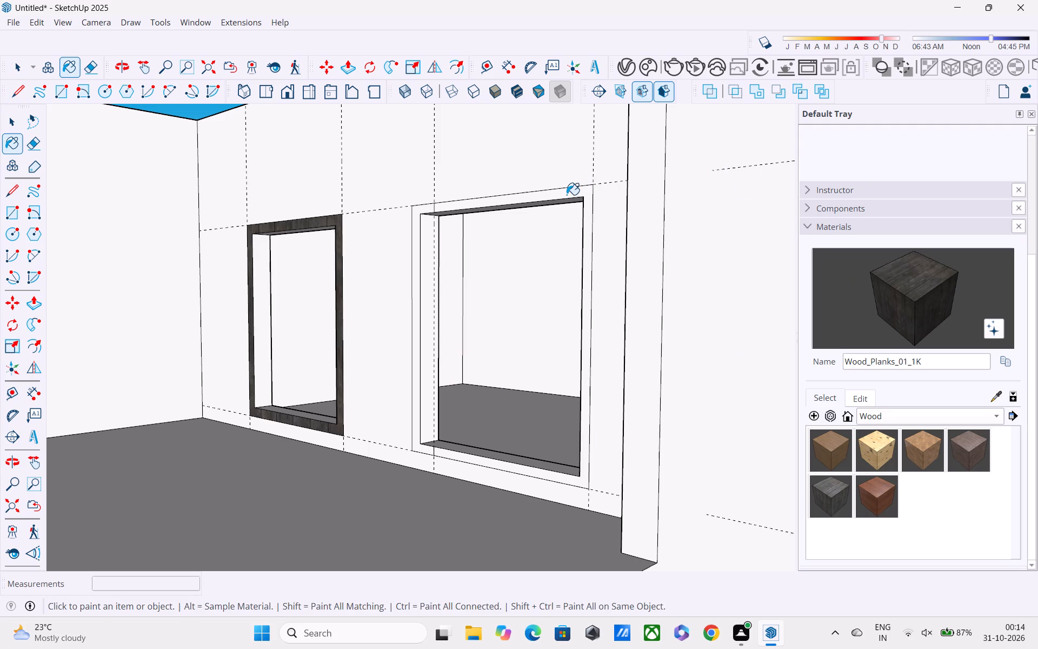
left_click(567, 195)
left_click(421, 207)
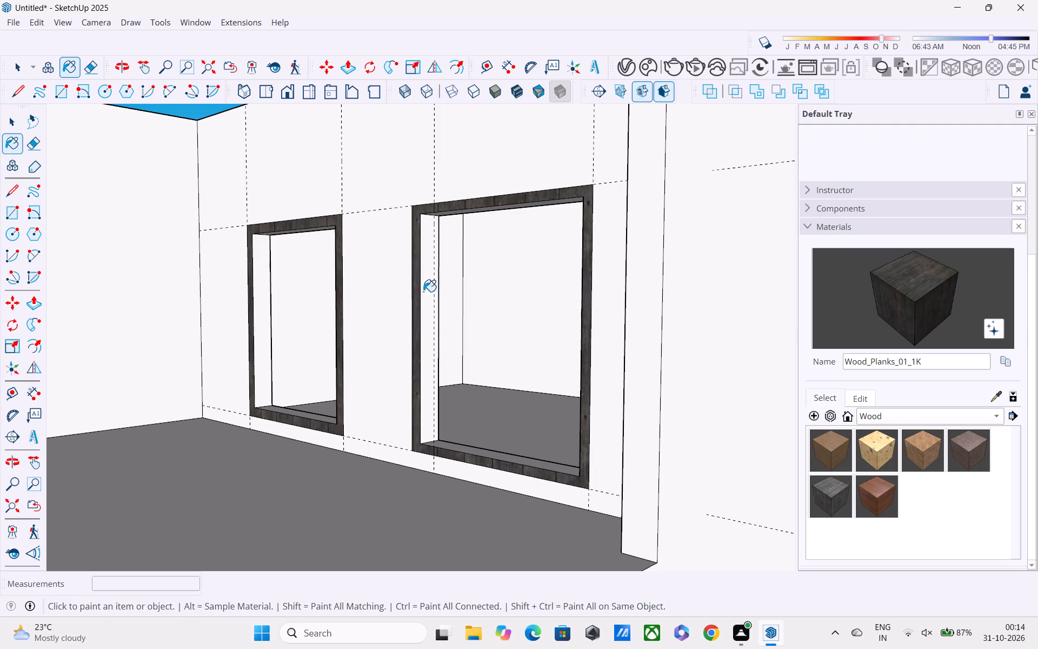
Paint the second window's side, sill and head reveals with the same Wood_Planks_01_1K material.
middle_click_drag(477, 407, 484, 426)
scroll(480, 426, "up", 1)
left_click(418, 364)
left_click(427, 372)
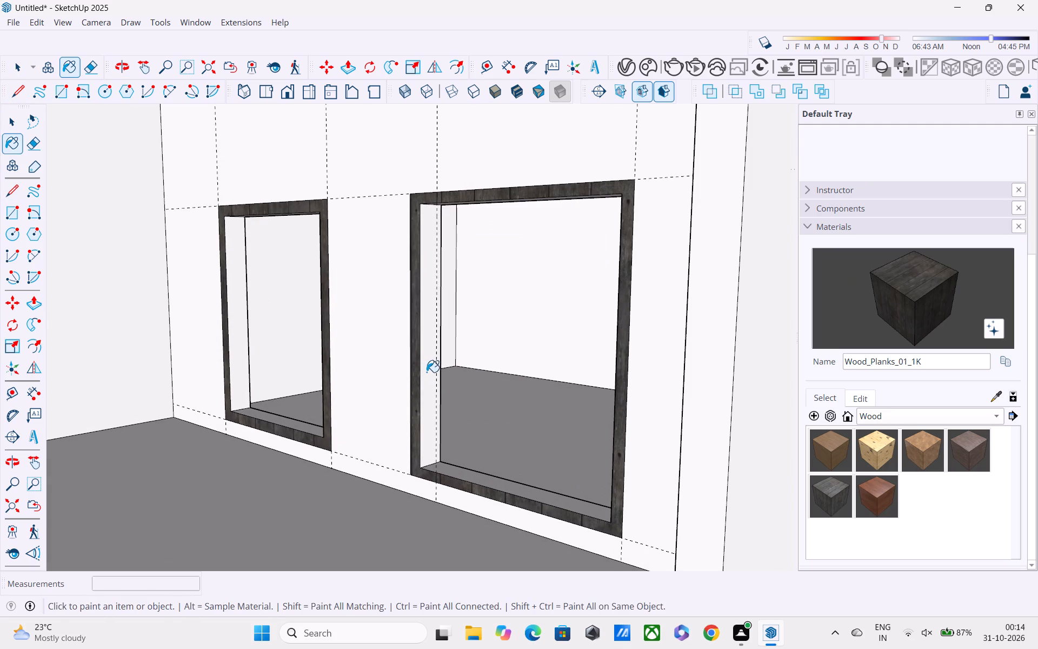
left_click(509, 488)
middle_click_drag(509, 488, 833, 462)
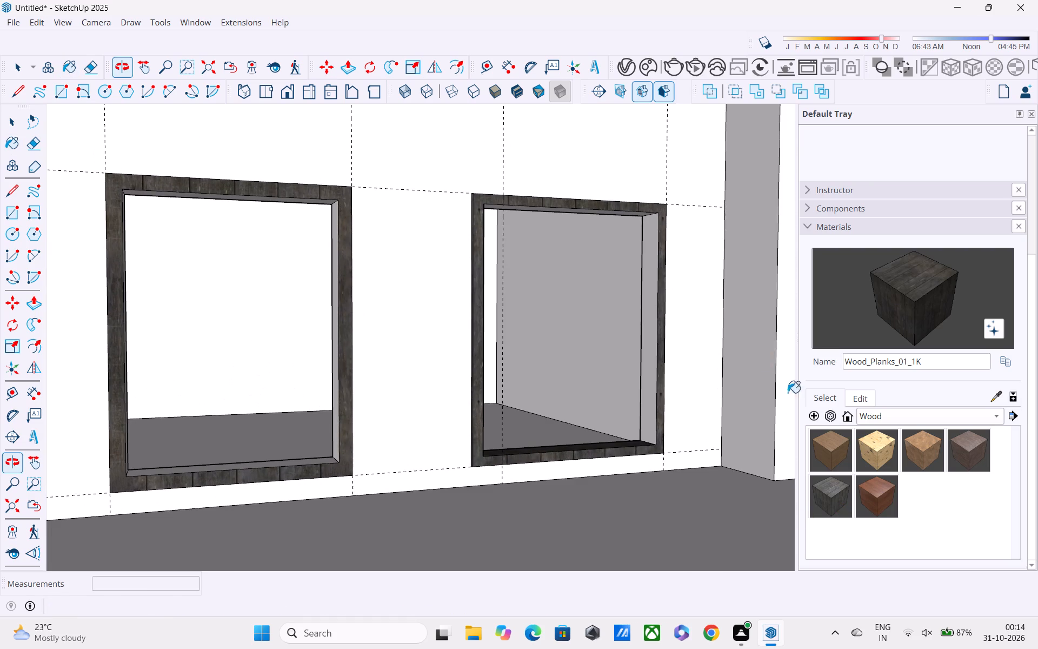
left_click(654, 251)
middle_click_drag(654, 251, 648, 183)
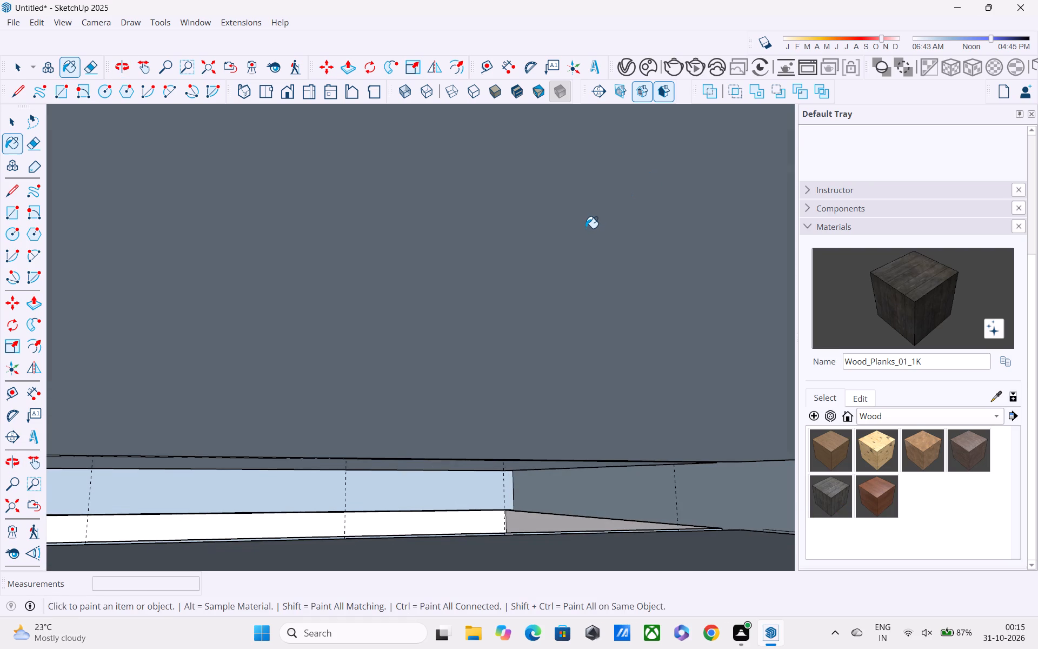
middle_click_drag(585, 231, 598, 420, "shift")
scroll(589, 399, "down", 7)
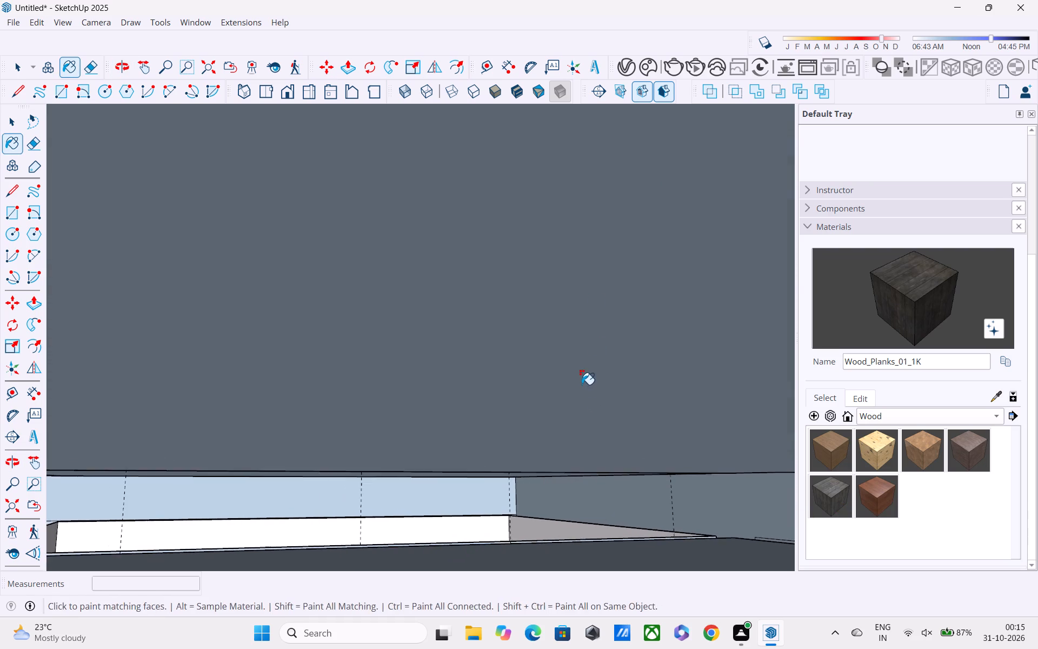
middle_click_drag(582, 385, 582, 595, "shift")
scroll(517, 247, "up", 3)
left_click(518, 238)
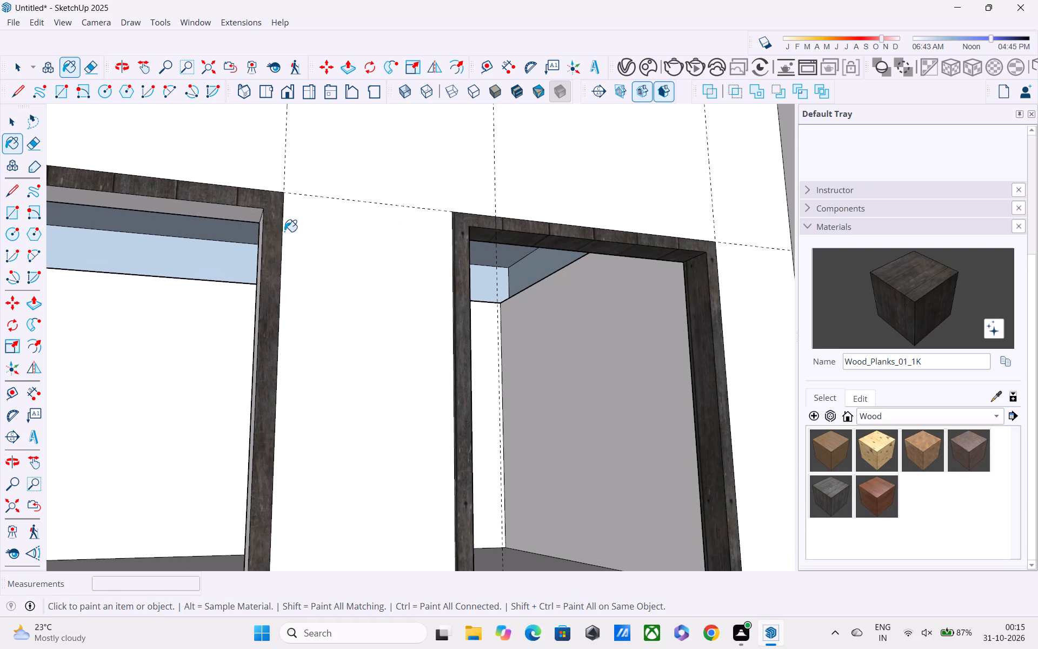
Paint the first window's head reveal with the Wood_Planks_01_1K material.
middle_click_drag(274, 240, 441, 204, "shift")
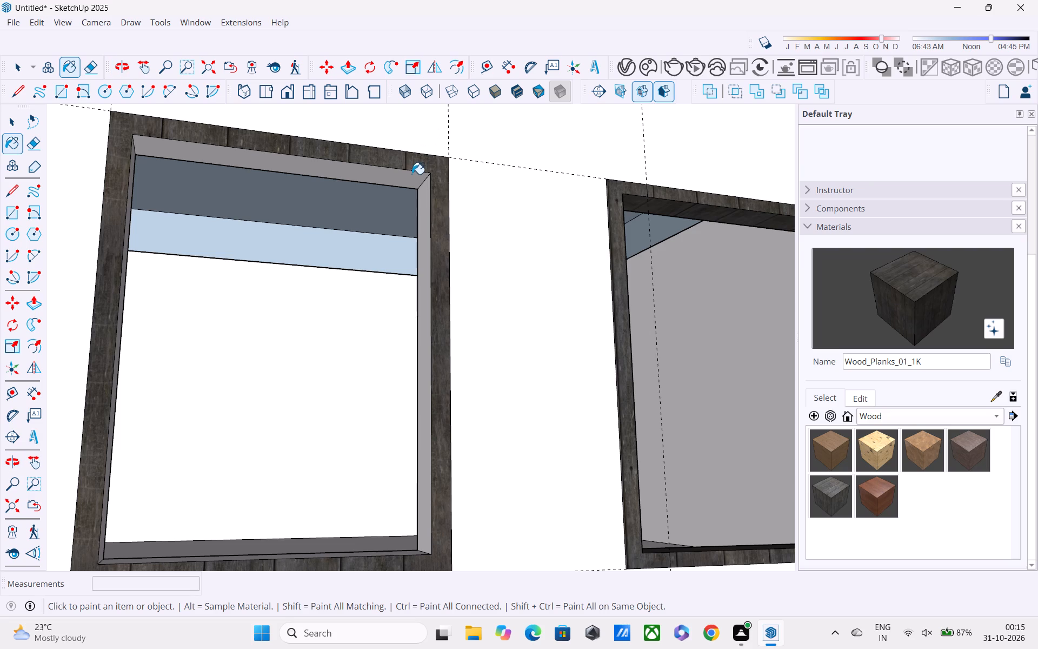
left_click(411, 176)
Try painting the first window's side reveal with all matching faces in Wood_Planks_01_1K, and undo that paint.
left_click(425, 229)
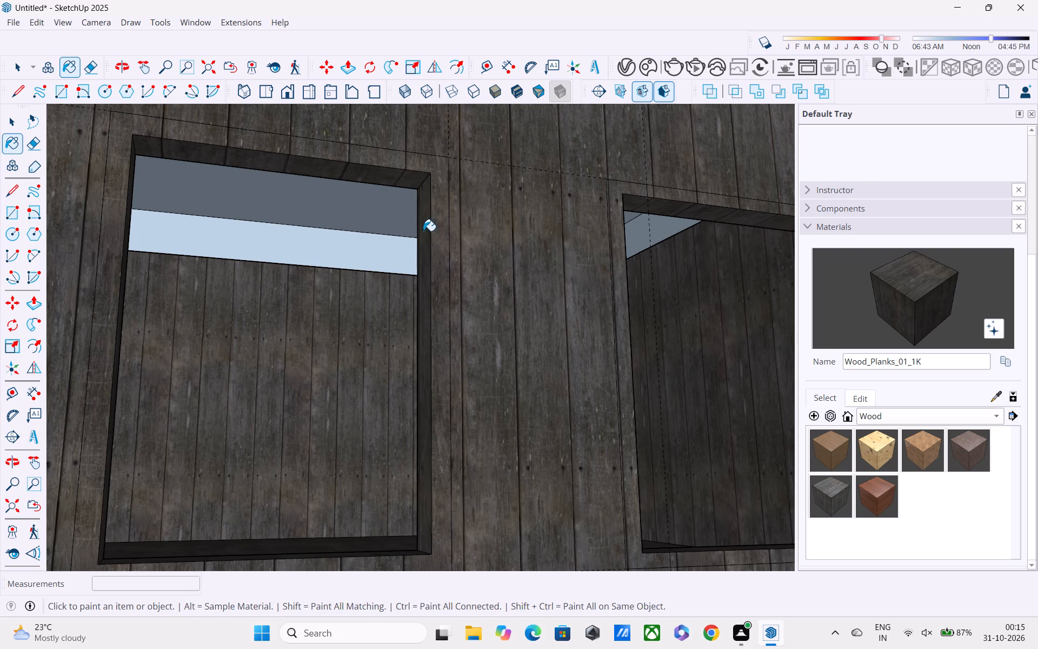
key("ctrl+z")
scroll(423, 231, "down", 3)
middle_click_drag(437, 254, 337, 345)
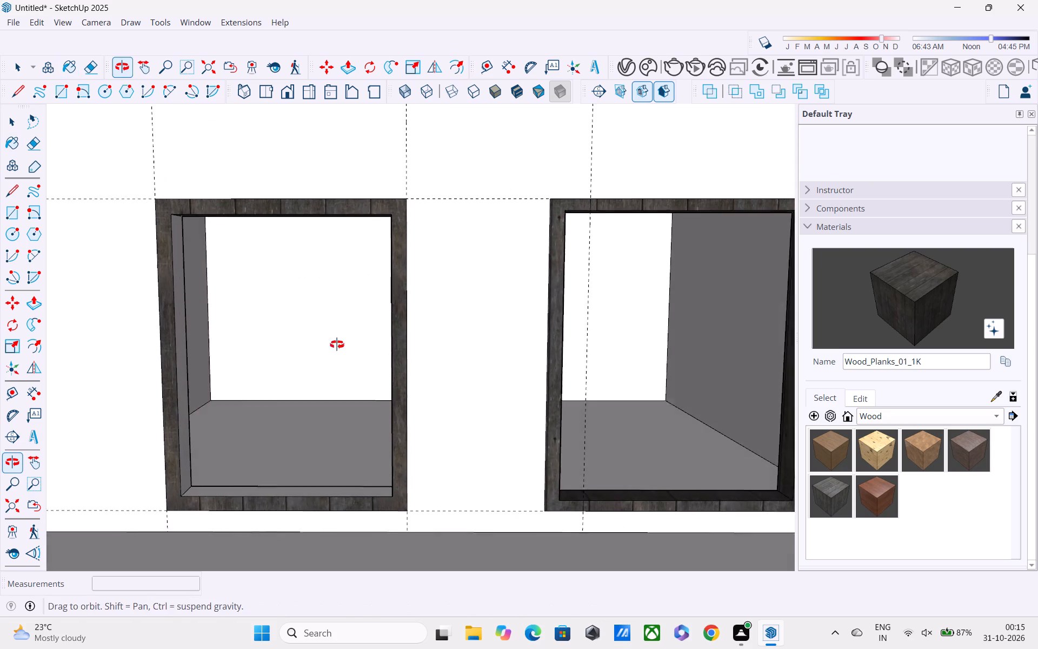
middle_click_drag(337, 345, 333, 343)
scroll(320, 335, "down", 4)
Draw a rectangular pane about 4' 10" by 6' 4" across the first window opening, at mid-depth of its reveals.
key("r")
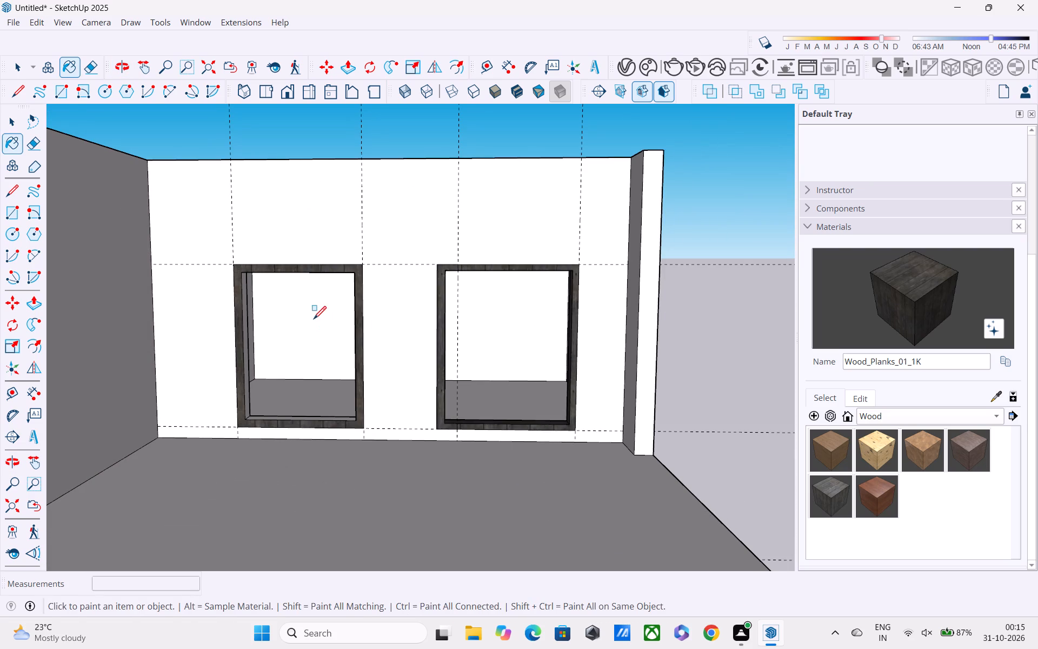
scroll(305, 312, "up", 1)
middle_click_drag(274, 291, 200, 240)
scroll(295, 266, "up", 3)
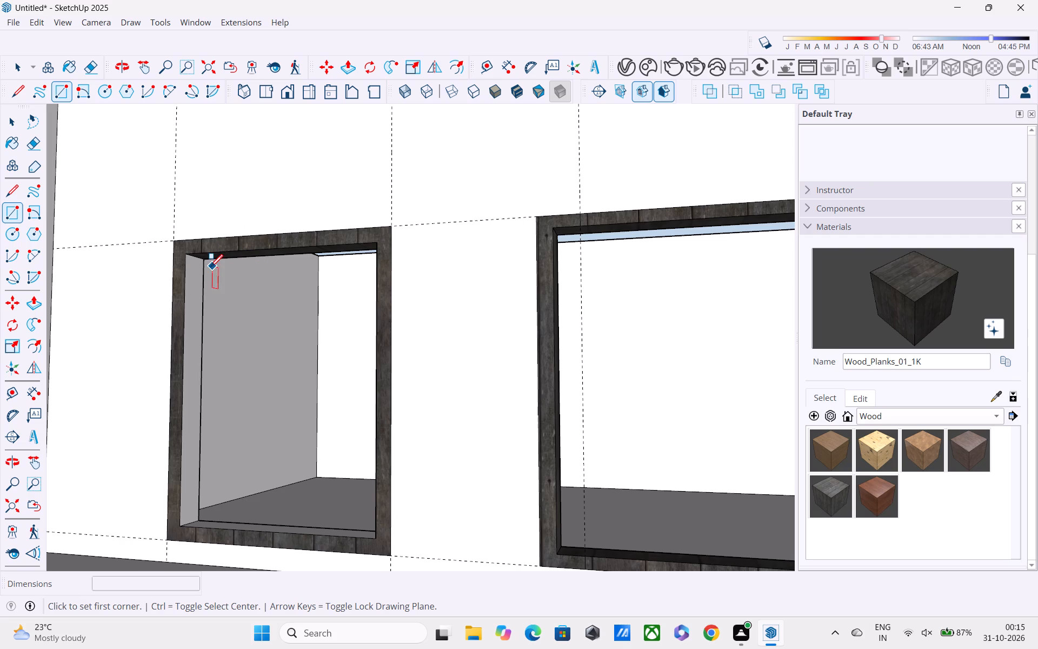
scroll(199, 263, "up", 6)
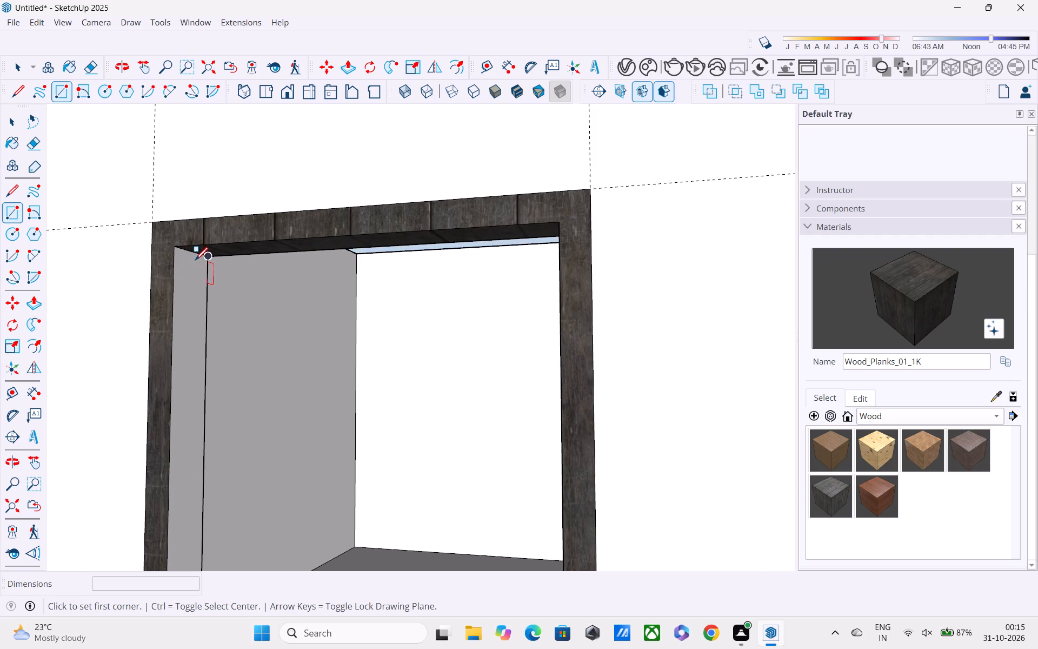
left_click(195, 255)
middle_click_drag(256, 413, 216, 309, "shift")
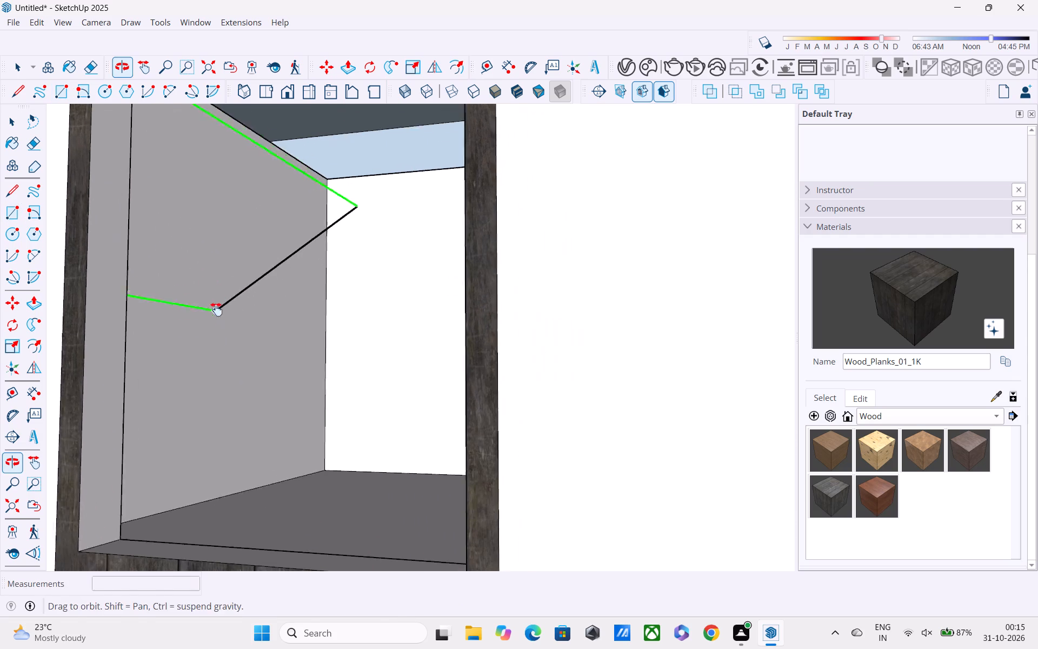
middle_click_drag(216, 309, 204, 275, "shift")
middle_click_drag(430, 477, 428, 415)
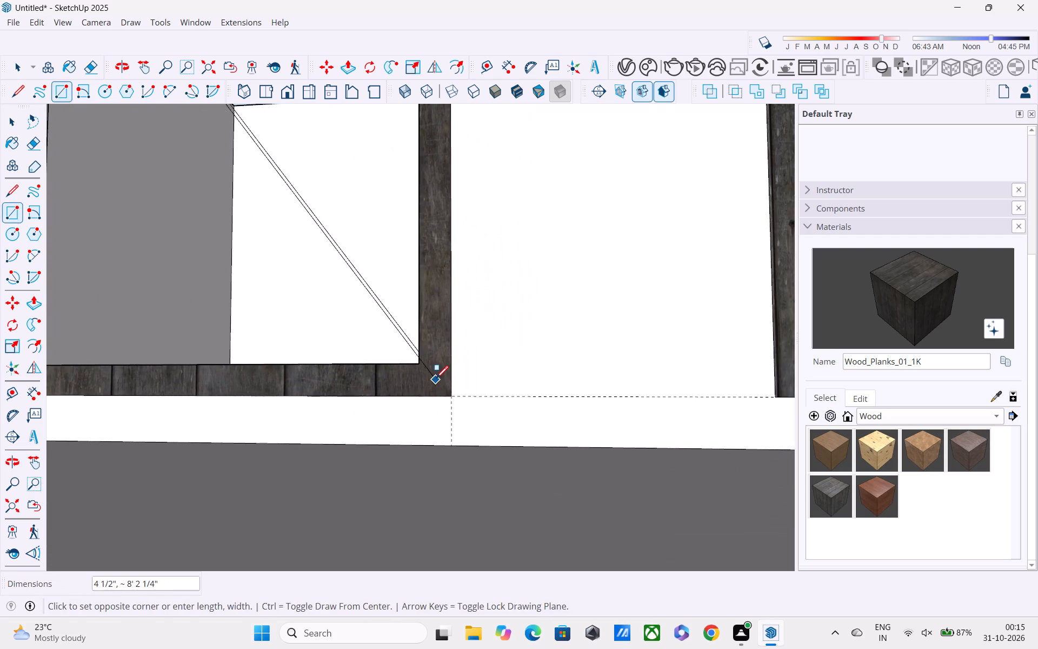
middle_click_drag(436, 380, 693, 480)
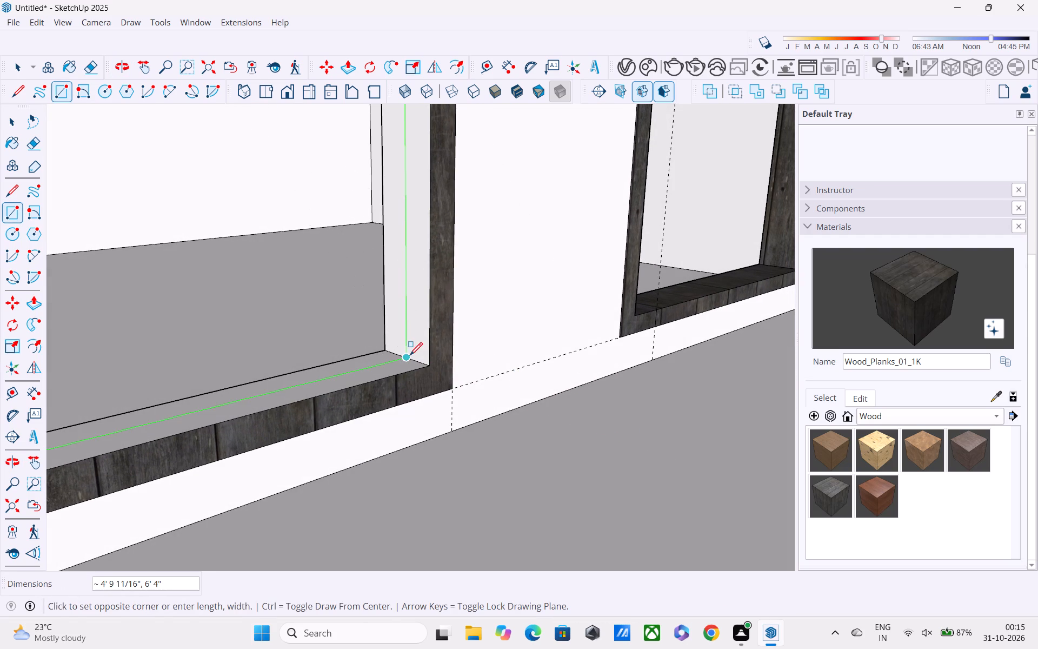
left_click(409, 356)
Draw a rectangular pane about 5' 4" by 6' 6" across the second window opening, at mid-depth of its reveals.
scroll(455, 375, "down", 1)
middle_click_drag(465, 387, 383, 491, "shift")
scroll(420, 416, "down", 4)
middle_click_drag(552, 397, 532, 408)
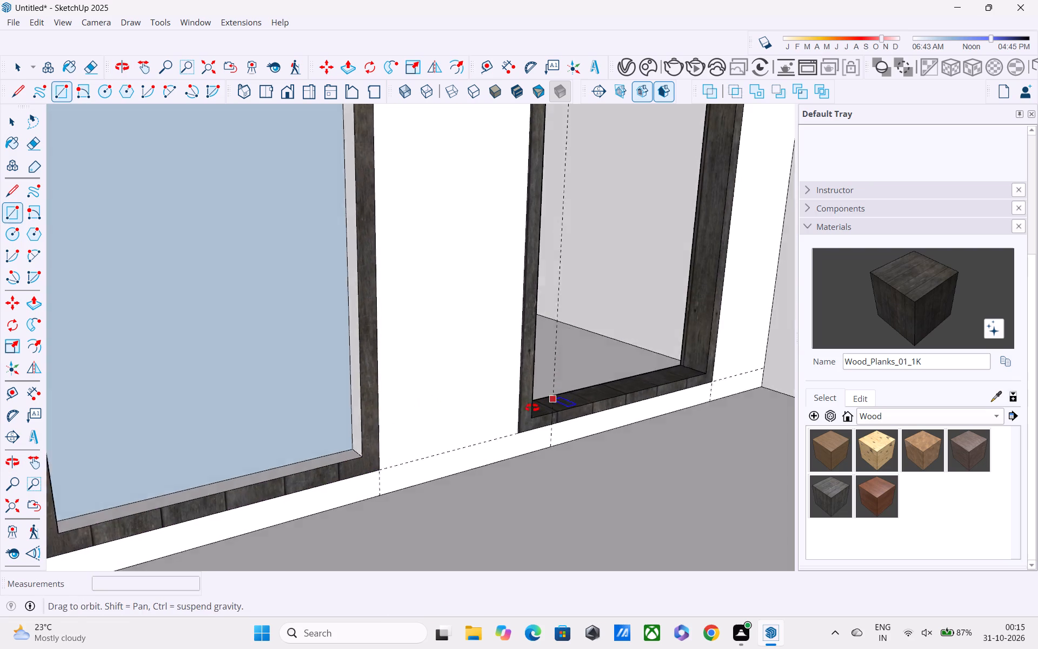
middle_click_drag(532, 408, 285, 393)
scroll(426, 409, "up", 5)
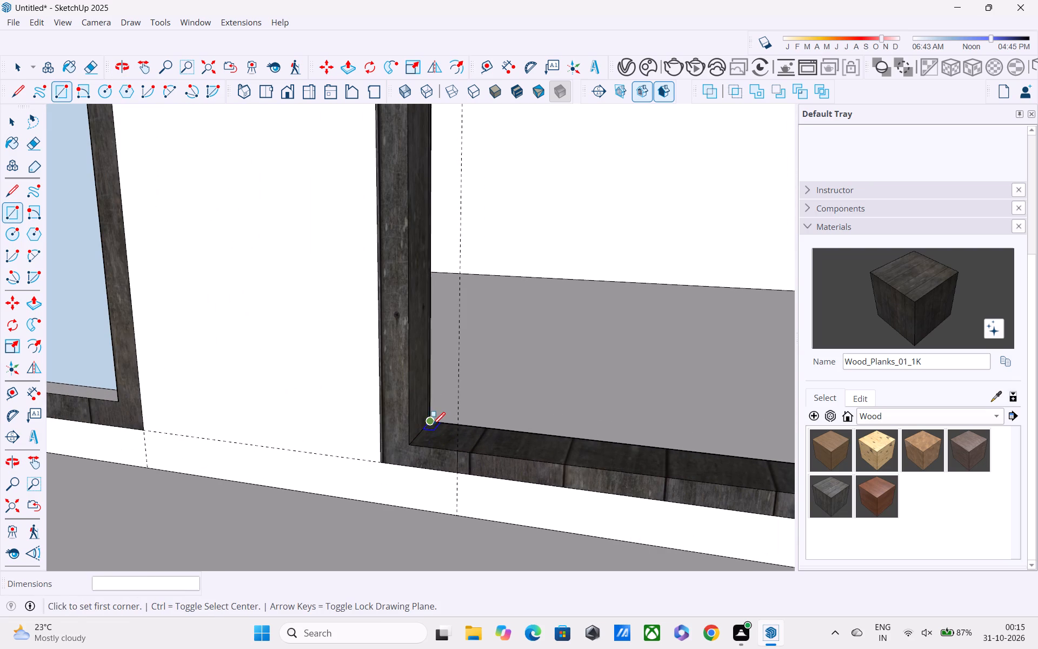
scroll(427, 432, "up", 13)
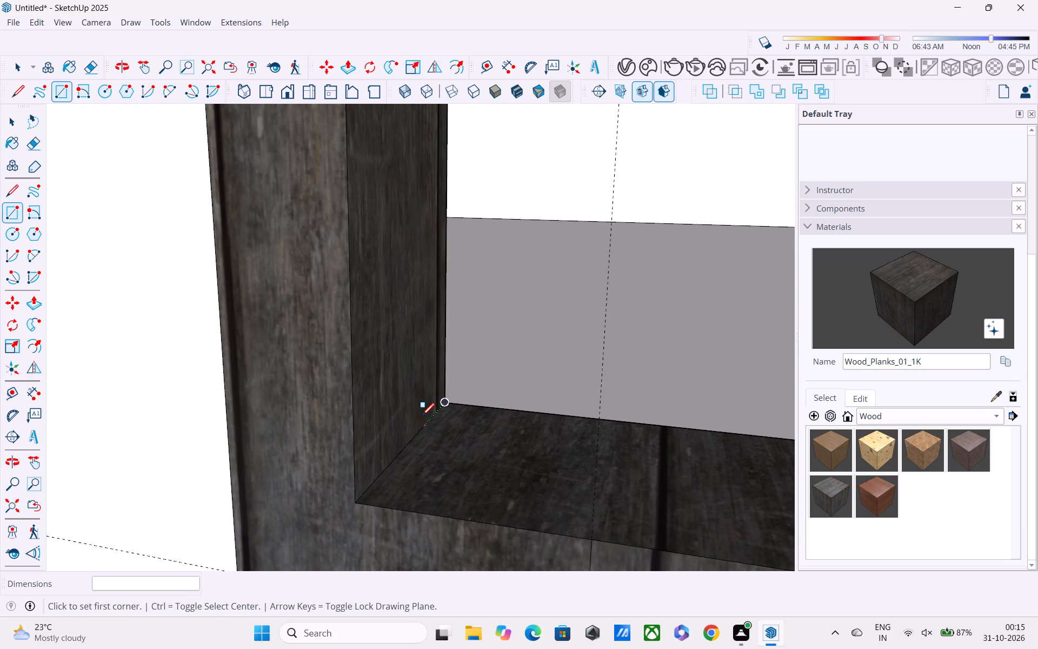
left_click(406, 444)
scroll(492, 456, "down", 14)
scroll(558, 449, "up", 1)
middle_click_drag(558, 449, 360, 466, "shift")
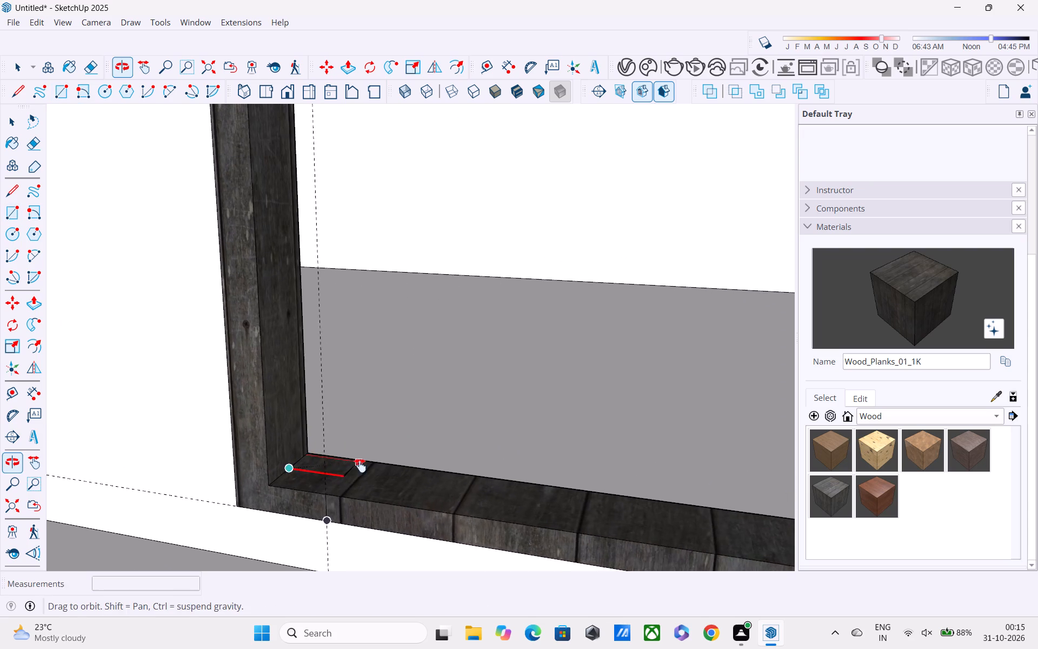
middle_click_drag(360, 466, 355, 463, "shift")
scroll(354, 460, "down", 10)
middle_click_drag(444, 465, 341, 475, "shift")
middle_click_drag(363, 474, 412, 474)
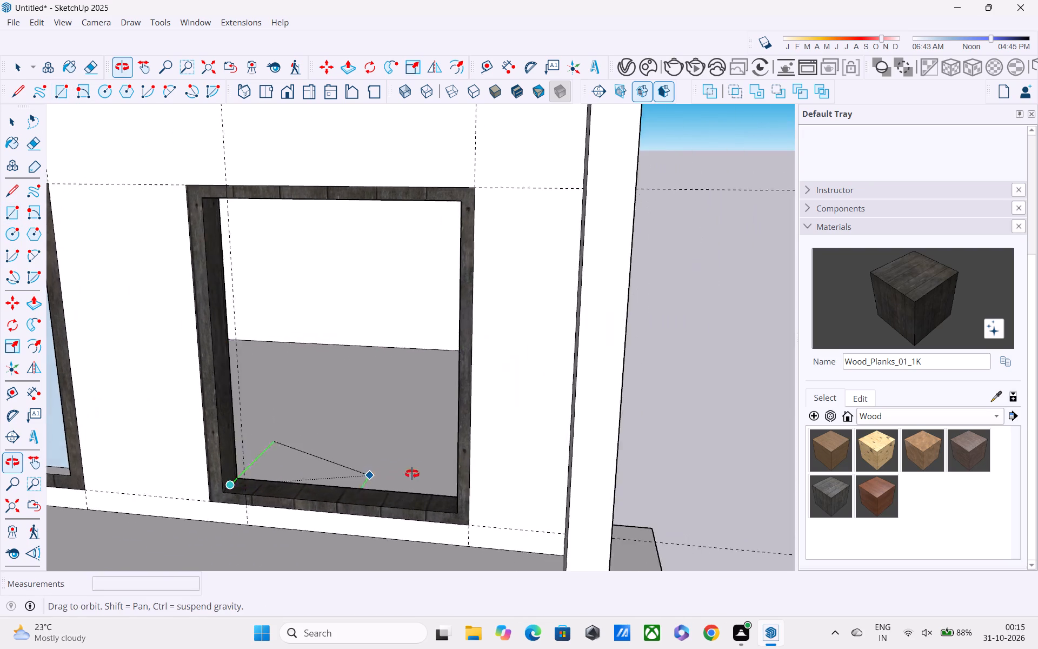
middle_click_drag(412, 474, 592, 442)
scroll(536, 439, "down", 1)
scroll(686, 210, "up", 1)
middle_click_drag(682, 208, 730, 63)
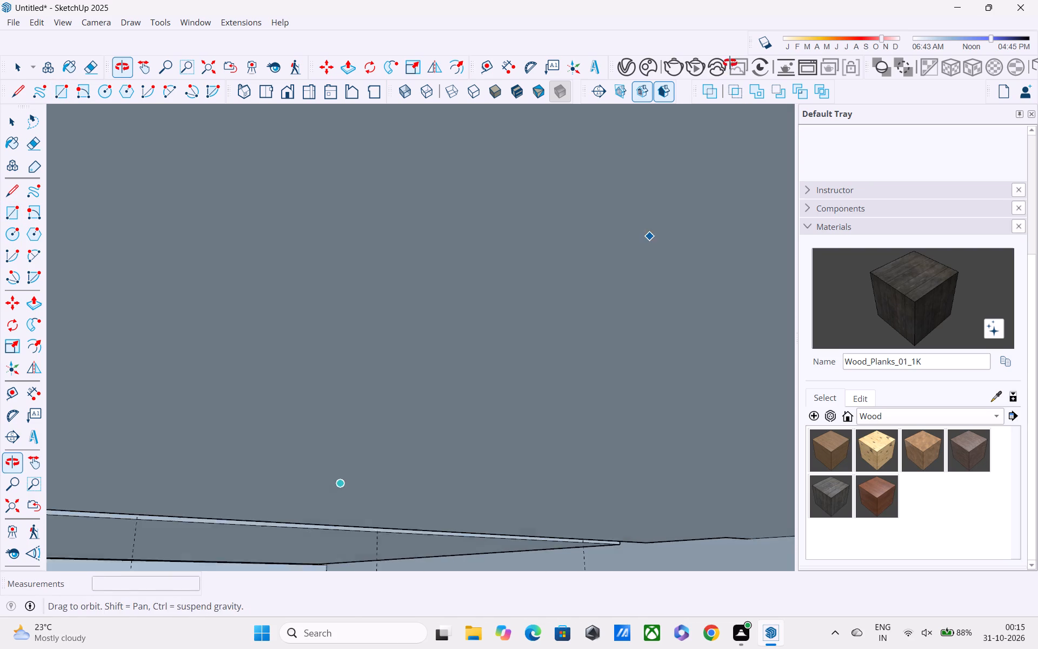
middle_click_drag(730, 63, 730, 61)
middle_click_drag(703, 133, 584, 531)
scroll(614, 226, "up", 2)
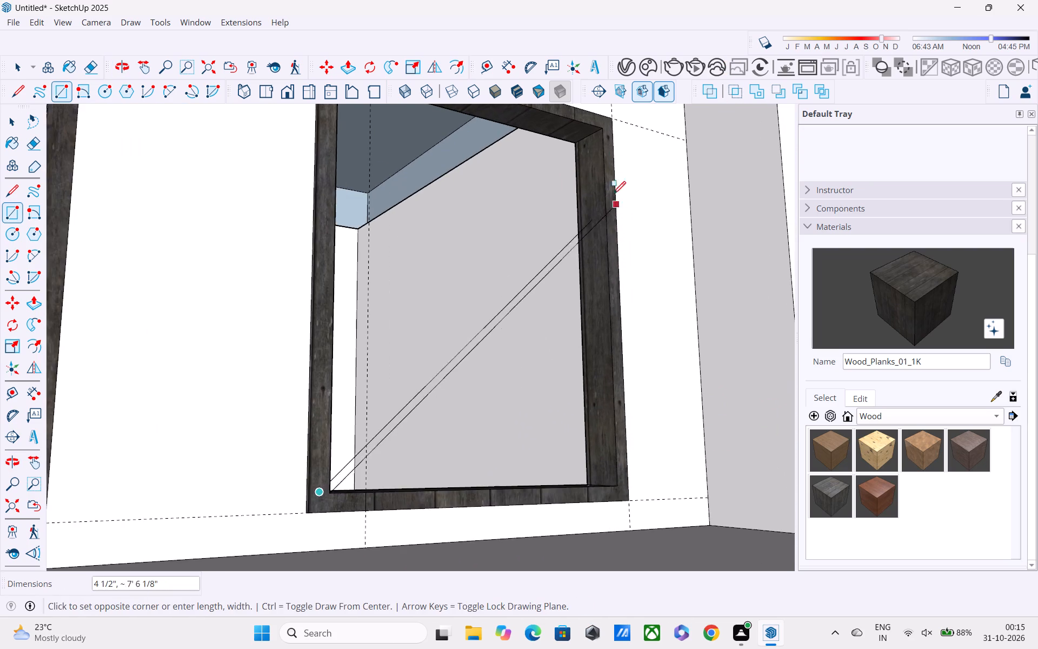
middle_click_drag(612, 152, 611, 323, "shift")
scroll(609, 323, "up", 9)
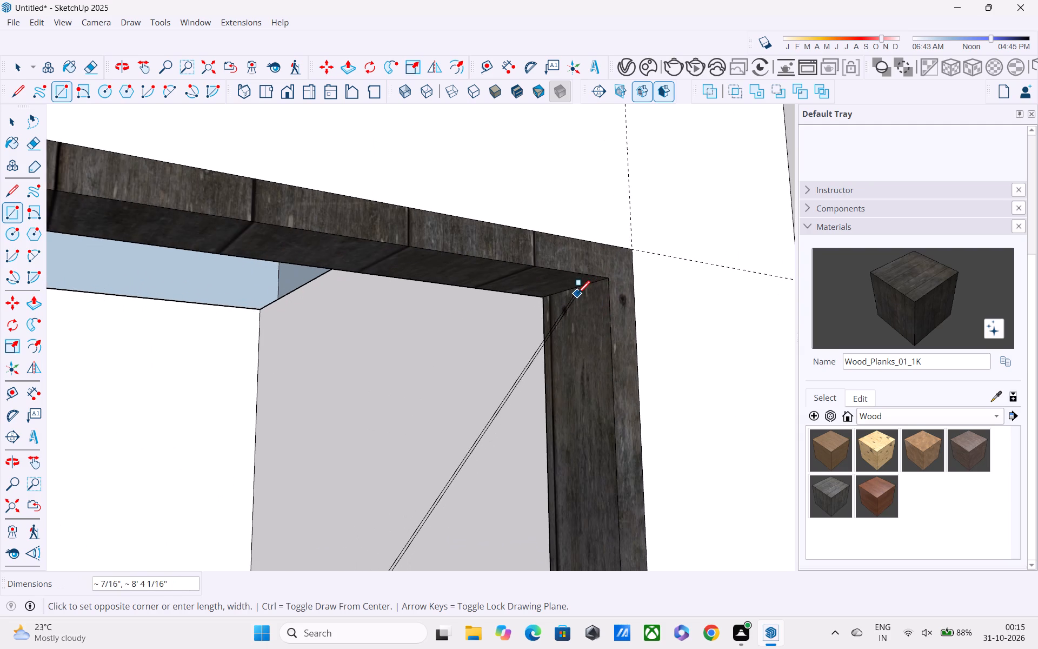
scroll(577, 295, "up", 8)
left_click(577, 285)
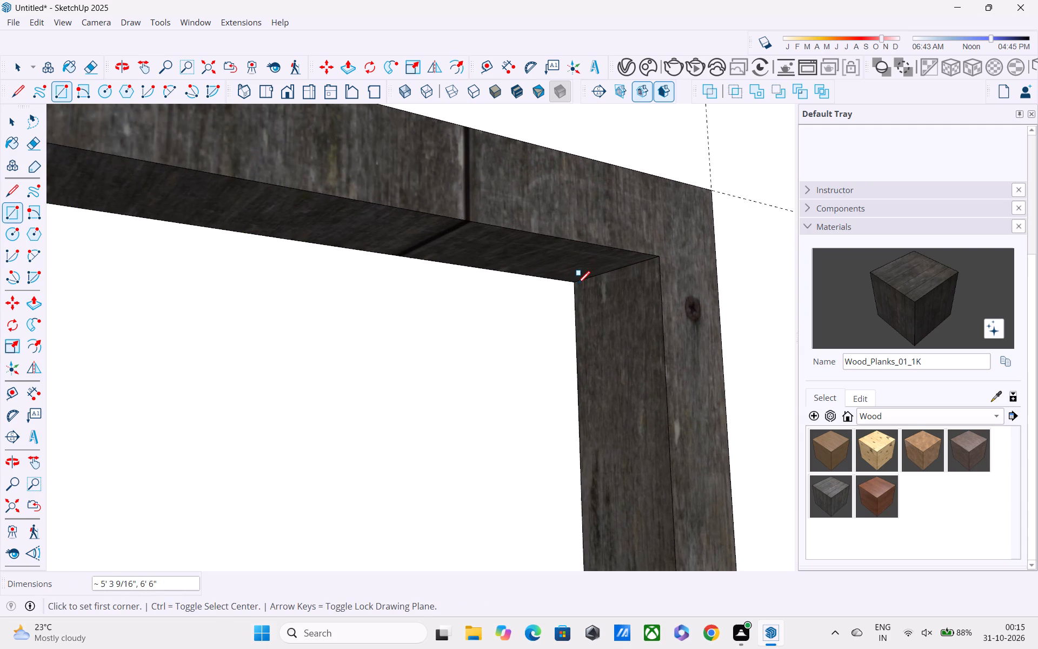
scroll(577, 285, "down", 5)
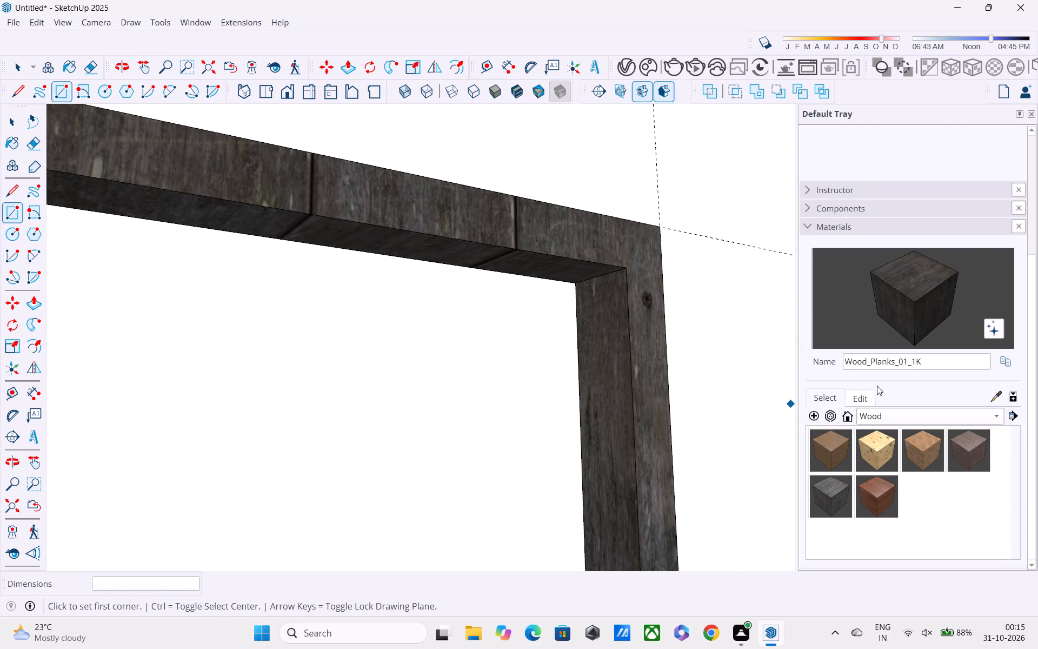
Paint the first window's pane with the Wood_Veneer_15_1K material.
left_click(882, 415)
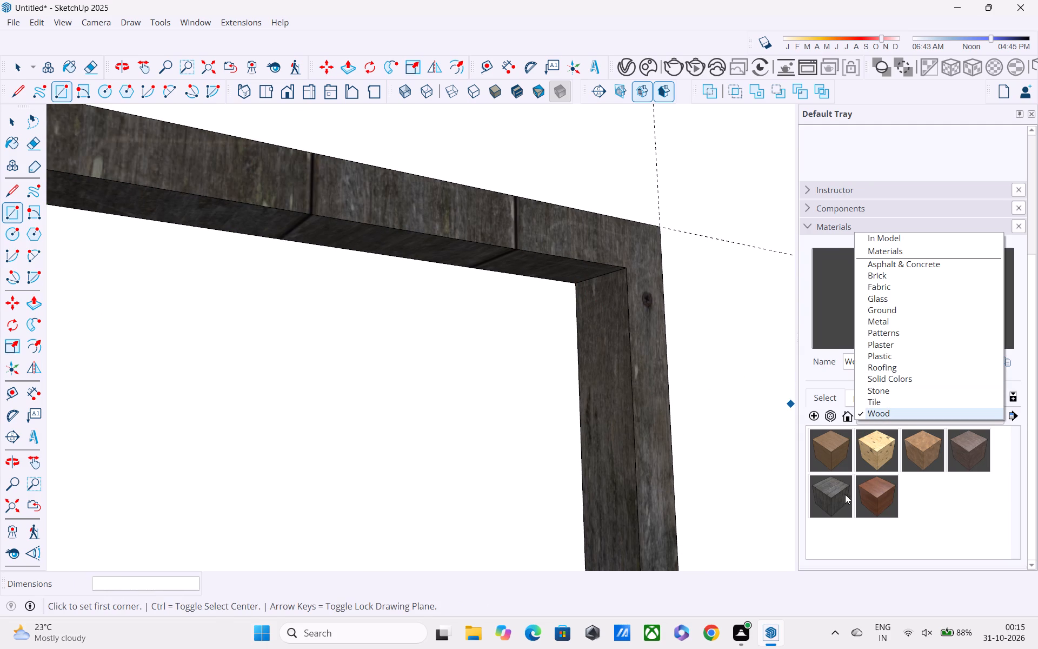
left_click(867, 491)
scroll(520, 382, "down", 4)
middle_click_drag(411, 383, 737, 351, "shift")
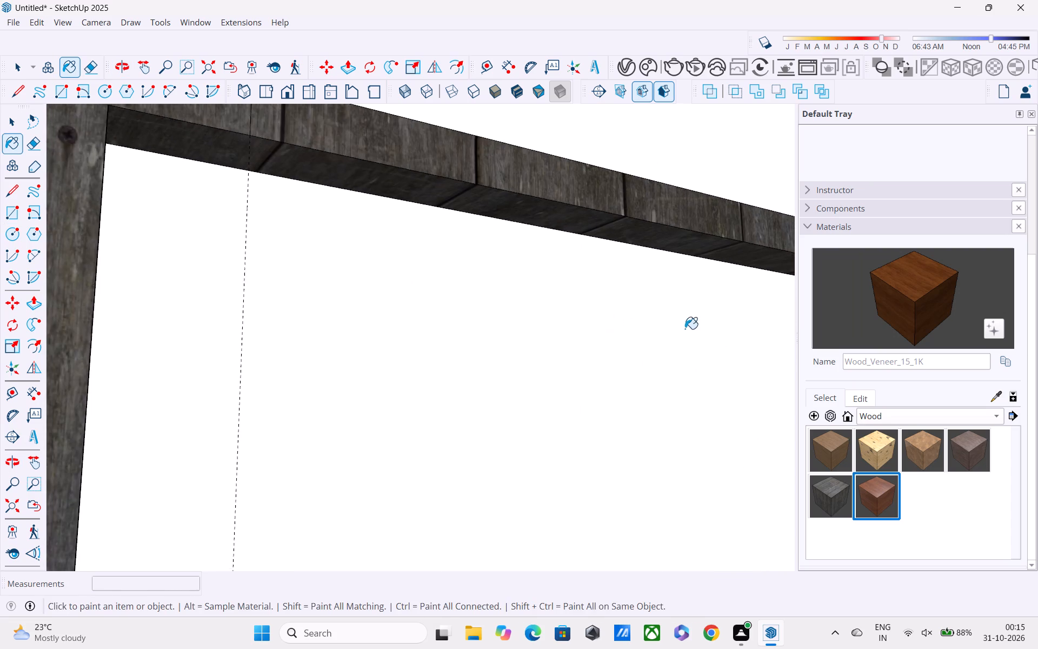
scroll(684, 328, "down", 6)
middle_click_drag(506, 342, 641, 327, "shift")
scroll(635, 323, "down", 5)
middle_click_drag(552, 332, 663, 251, "shift")
scroll(597, 304, "down", 1, "shift")
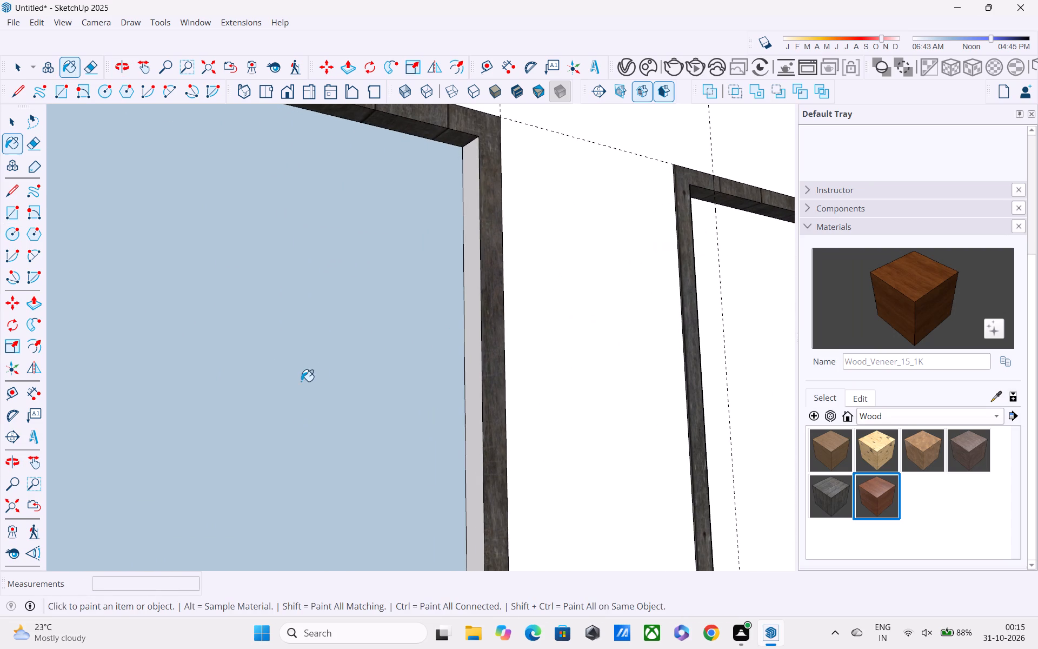
left_click(301, 381)
Paint both side reveals and the sill reveal of the first window with the Wood_Planks_01_1K material.
scroll(339, 362, "down", 5)
middle_click_drag(410, 354, 408, 382)
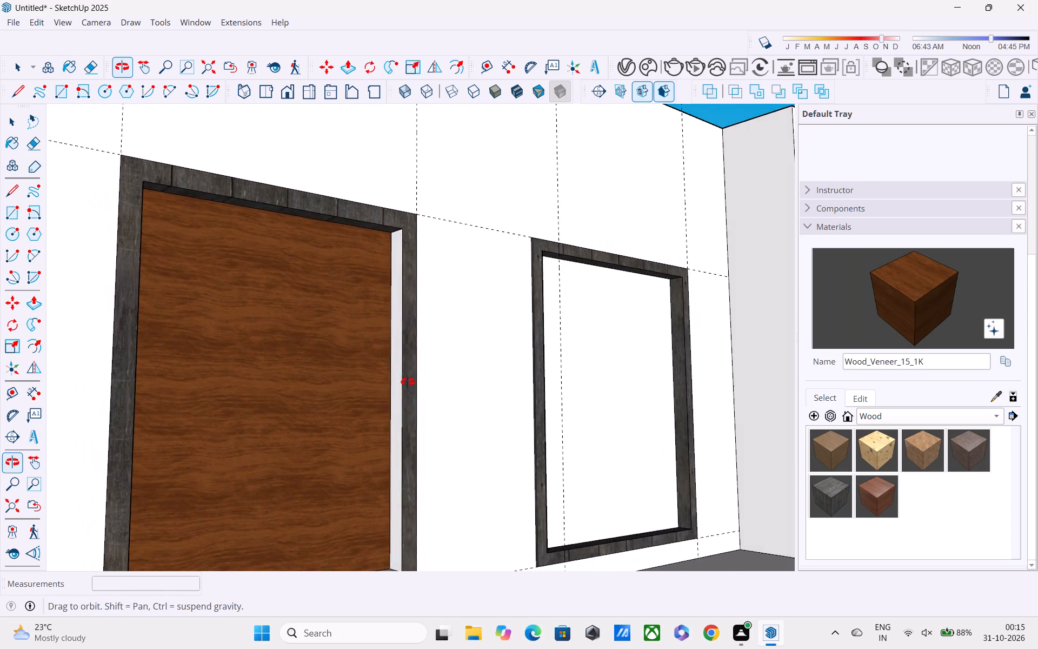
middle_click_drag(408, 382, 513, 389)
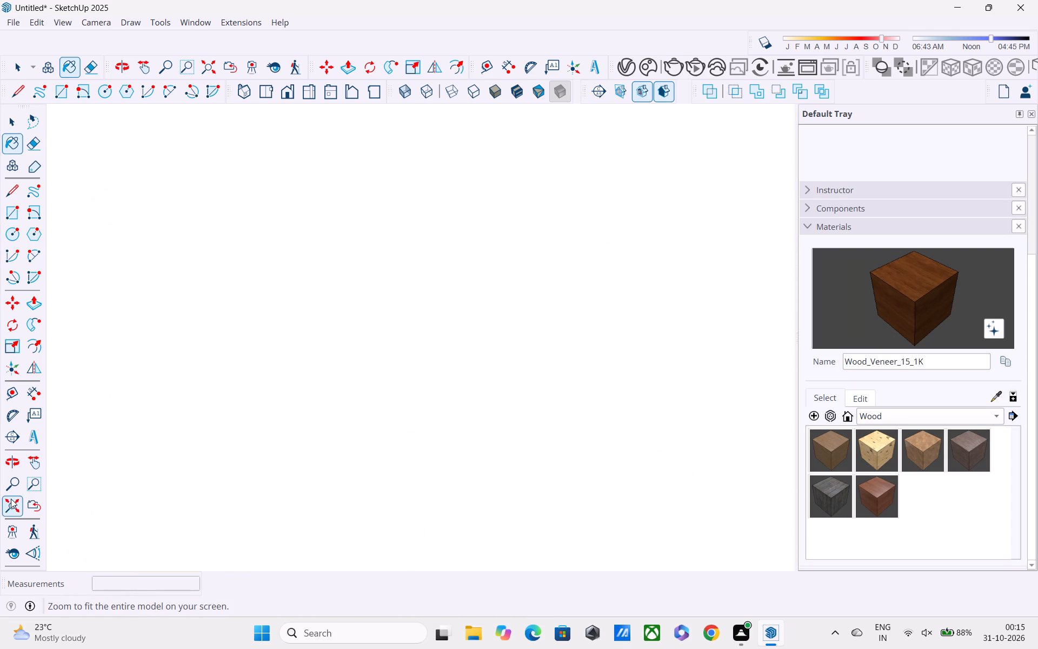
left_click(11, 499)
scroll(343, 312, "up", 3)
middle_click_drag(336, 303, 121, 338)
middle_click_drag(296, 322, 294, 333, "shift")
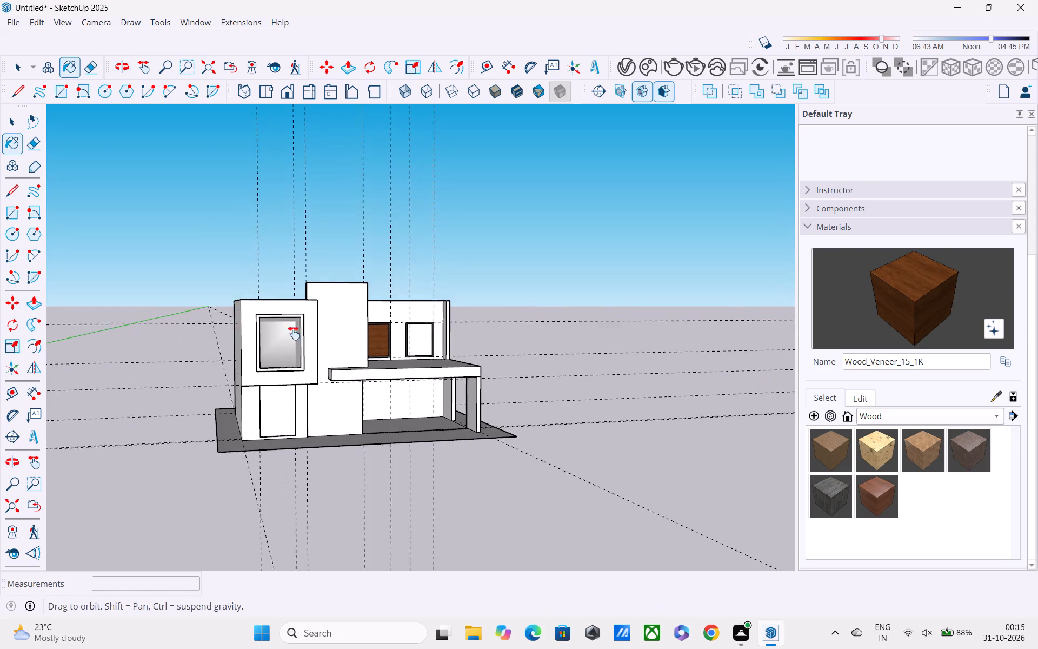
middle_click_drag(294, 333, 177, 412, "shift")
left_click(824, 493)
scroll(456, 459, "up", 3)
scroll(268, 429, "up", 2)
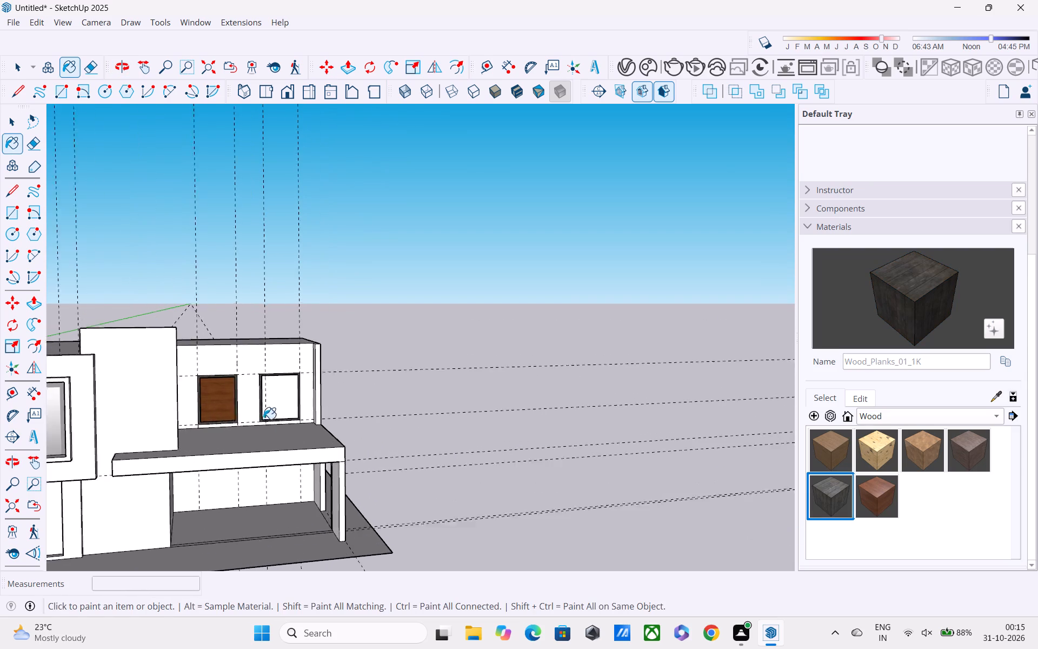
scroll(263, 419, "up", 9)
middle_click_drag(205, 390, 249, 394)
scroll(249, 394, "up", 5)
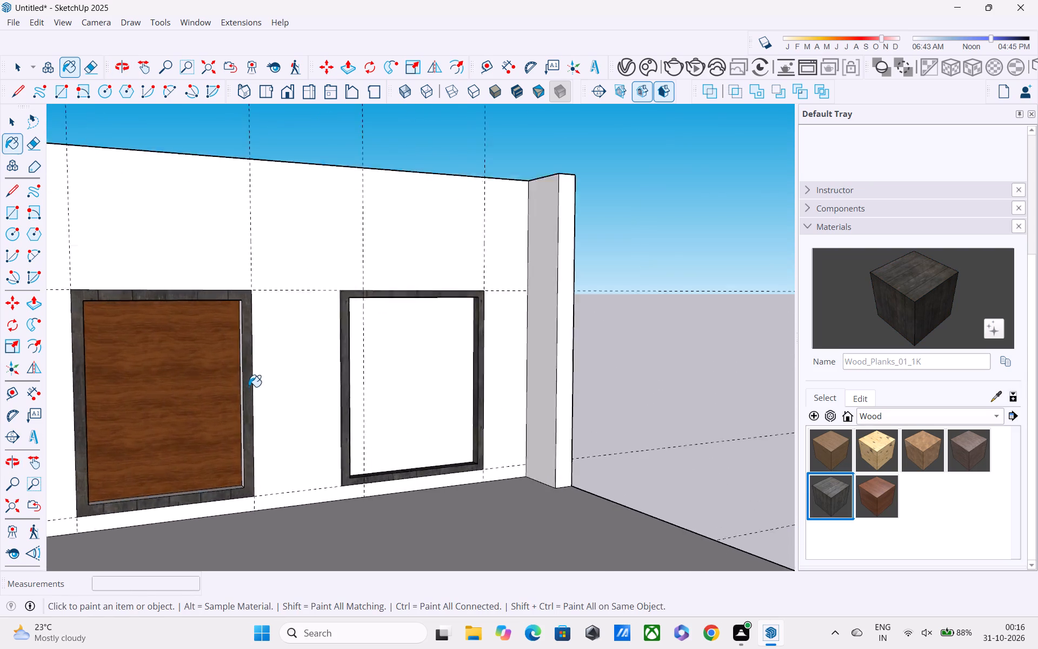
scroll(249, 387, "up", 6)
middle_click_drag(239, 372, 345, 349)
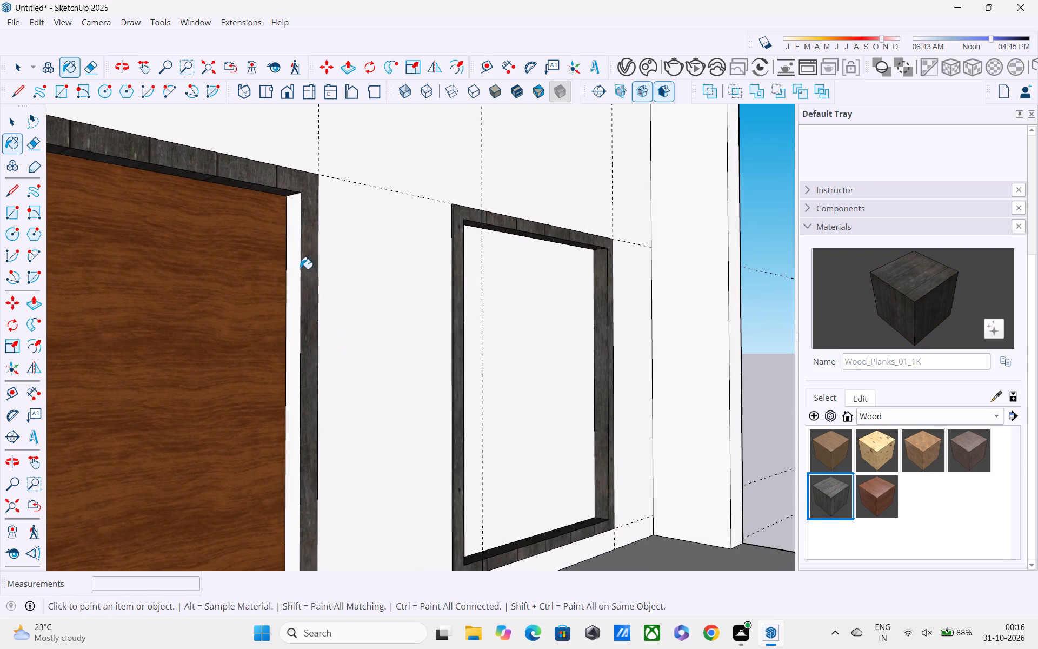
left_click(297, 263)
middle_click_drag(297, 263, 337, 251, "shift")
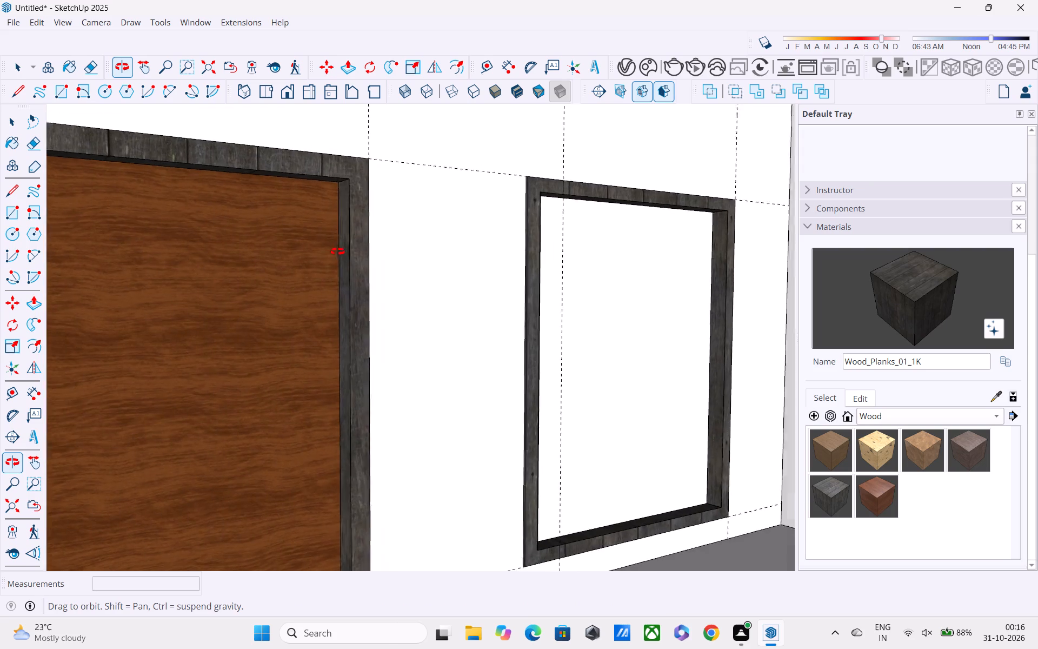
middle_click_drag(337, 251, 317, 276, "shift")
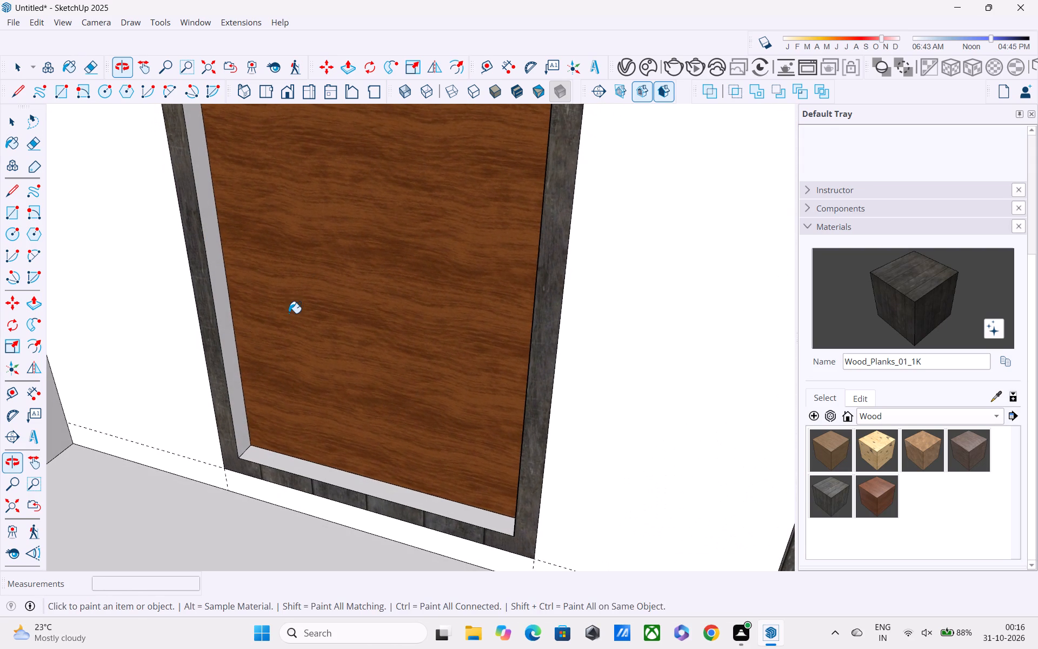
left_click(231, 348)
left_click(335, 480)
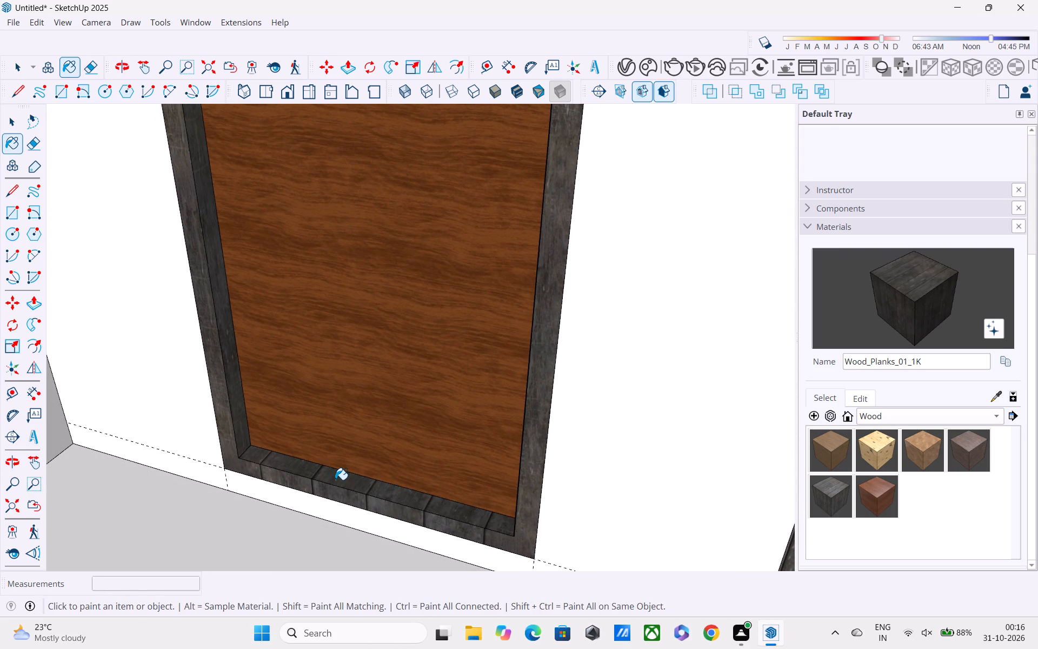
Paint the second window's pane with the Glass_Mirror_01 material from the Glass collection.
scroll(336, 480, "down", 1)
middle_click_drag(336, 480, 259, 555)
middle_click_drag(379, 481, 440, 223)
middle_click_drag(441, 236, 422, 156, "shift")
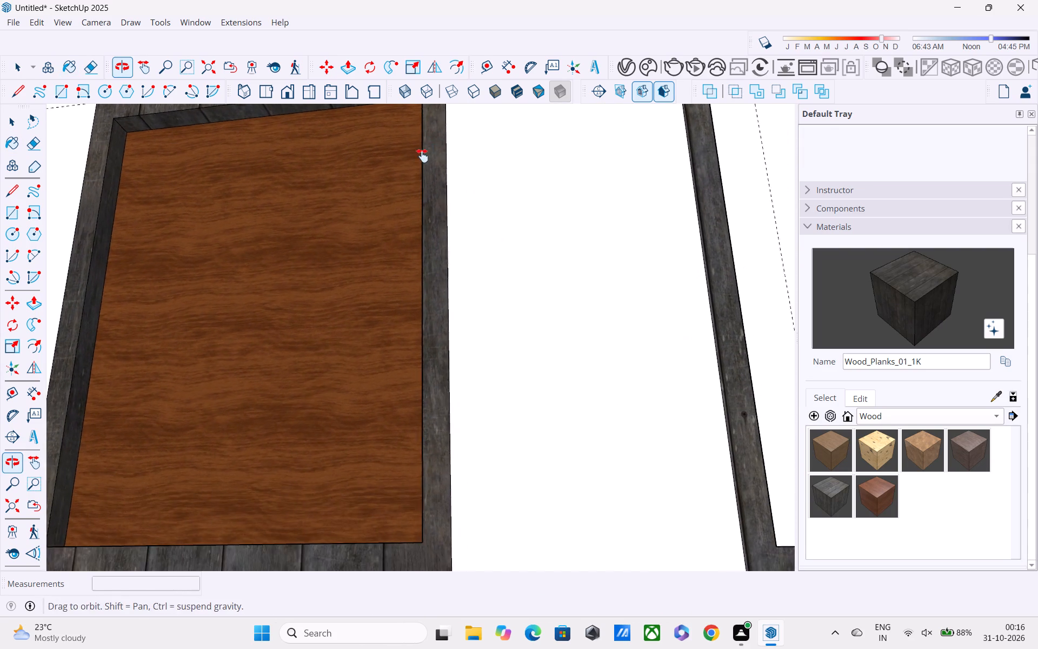
middle_click_drag(422, 156, 416, 162, "shift")
scroll(397, 218, "down", 5)
left_click(0, 495)
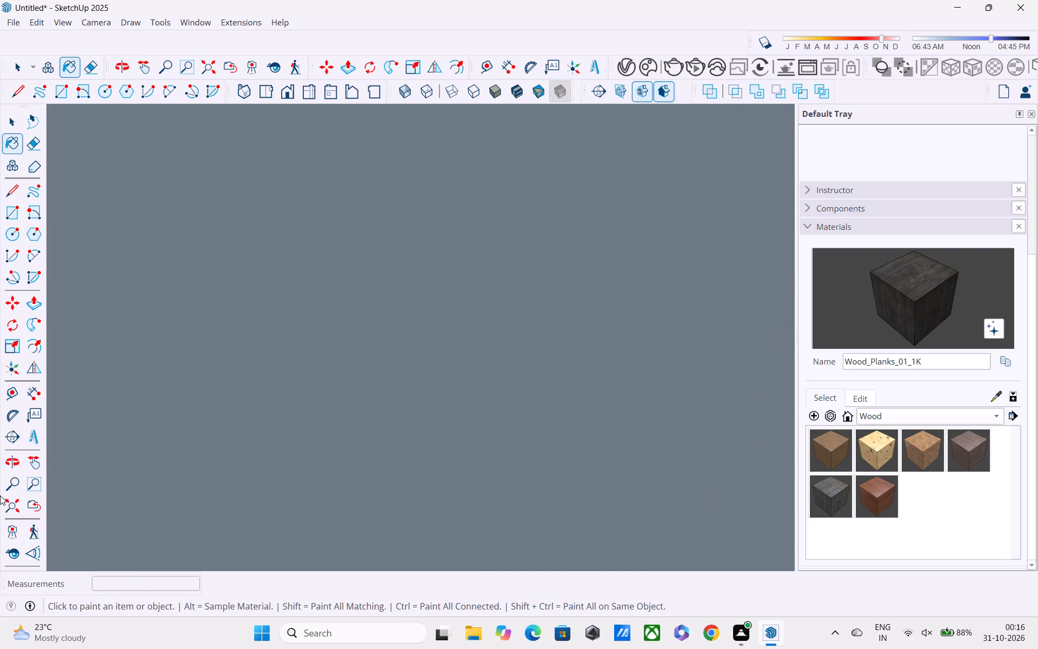
left_click(11, 510)
middle_click_drag(510, 306, 123, 463)
scroll(403, 465, "up", 1)
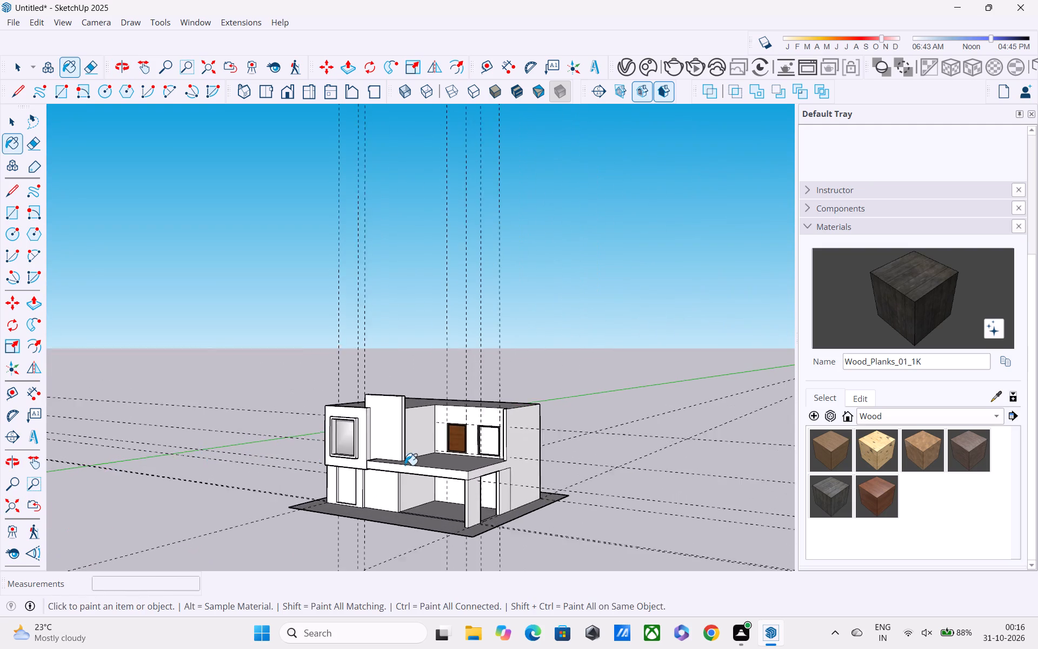
scroll(405, 465, "up", 2)
scroll(575, 448, "down", 1)
scroll(576, 447, "up", 11)
key("space")
scroll(483, 435, "up", 6)
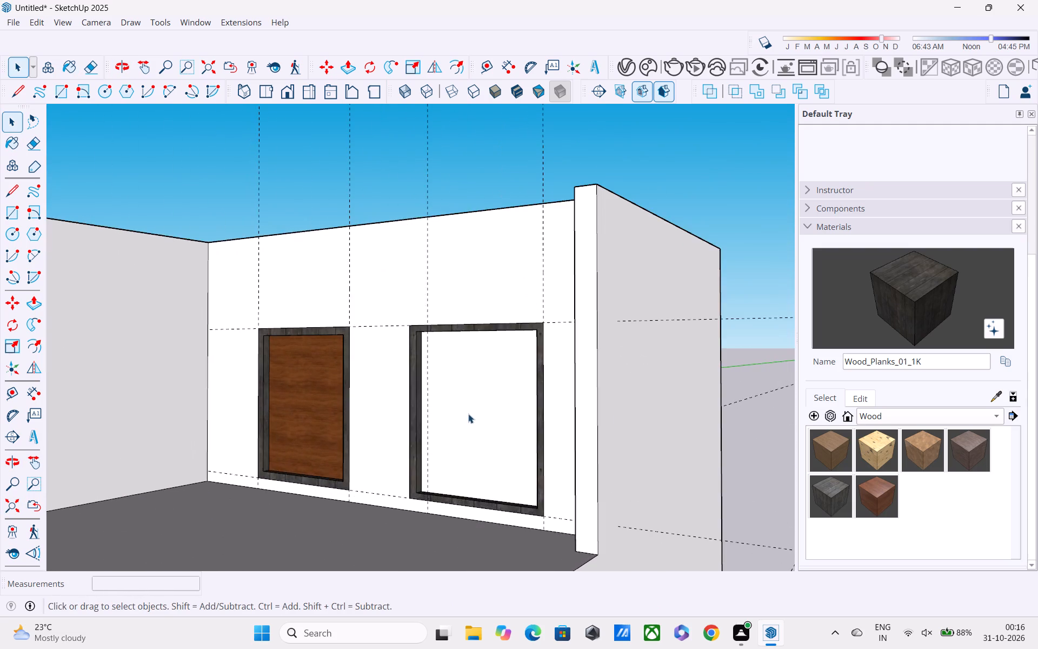
middle_click_drag(462, 409, 533, 408)
scroll(533, 408, "up", 6)
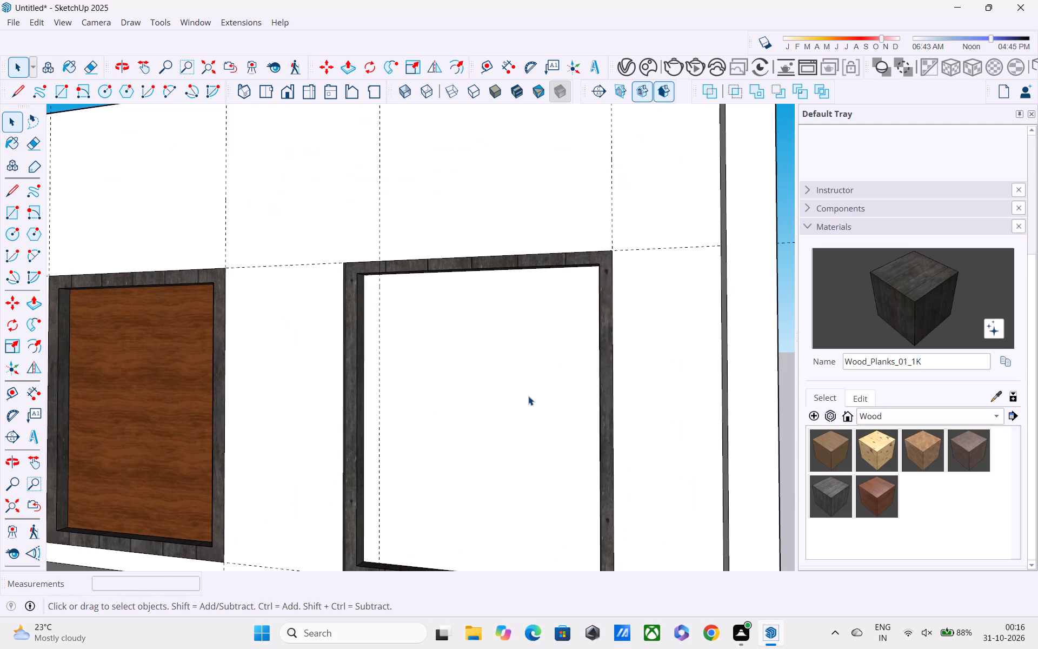
left_click(860, 416)
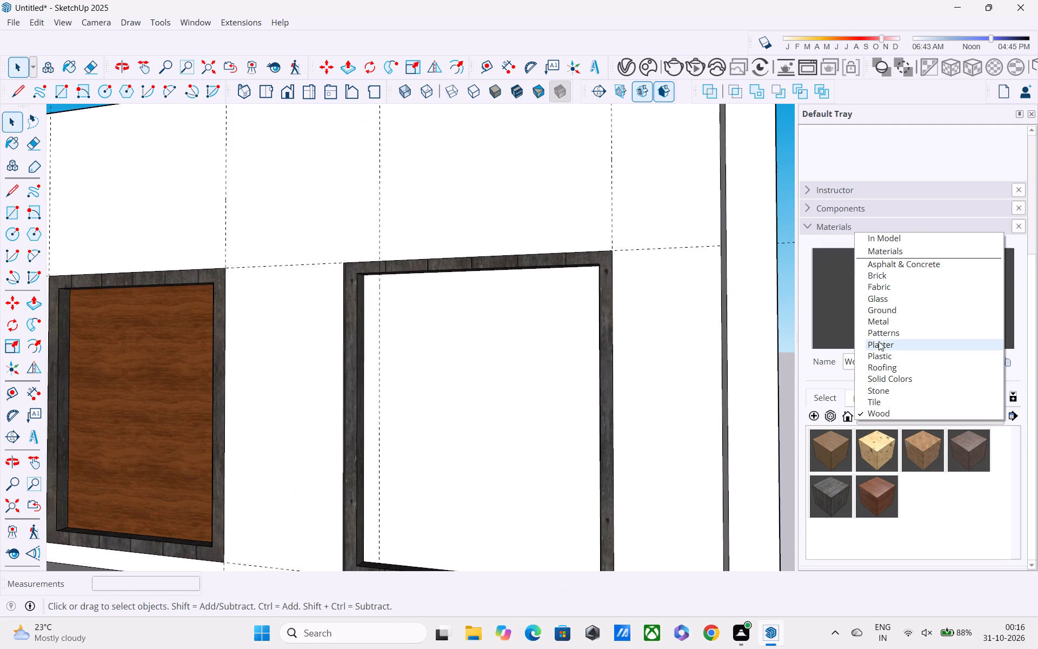
left_click(876, 299)
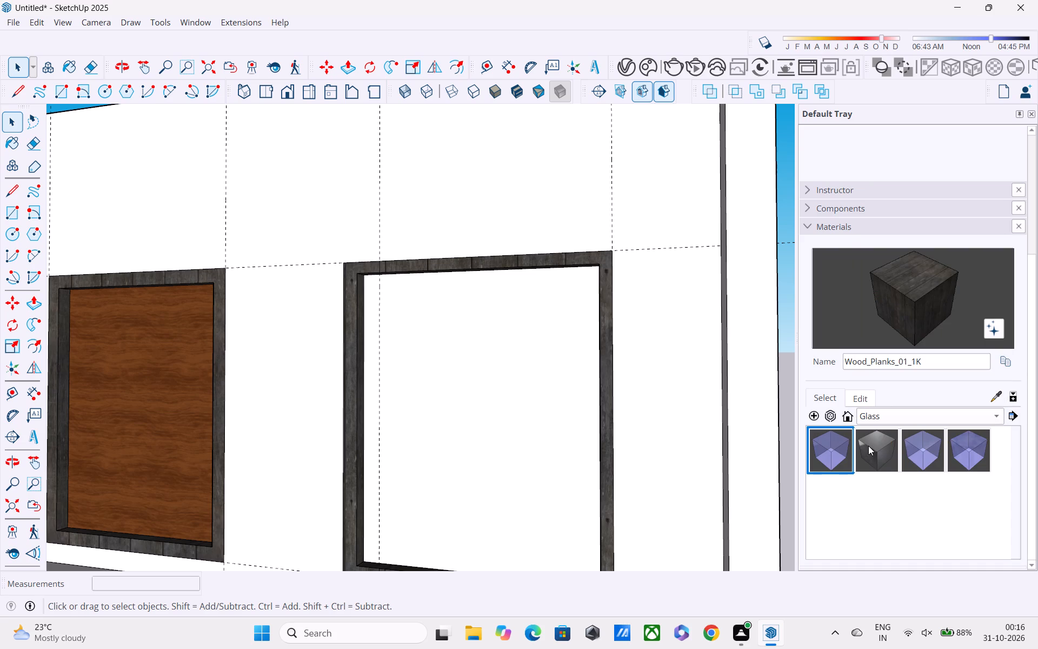
left_click(868, 446)
left_click(557, 386)
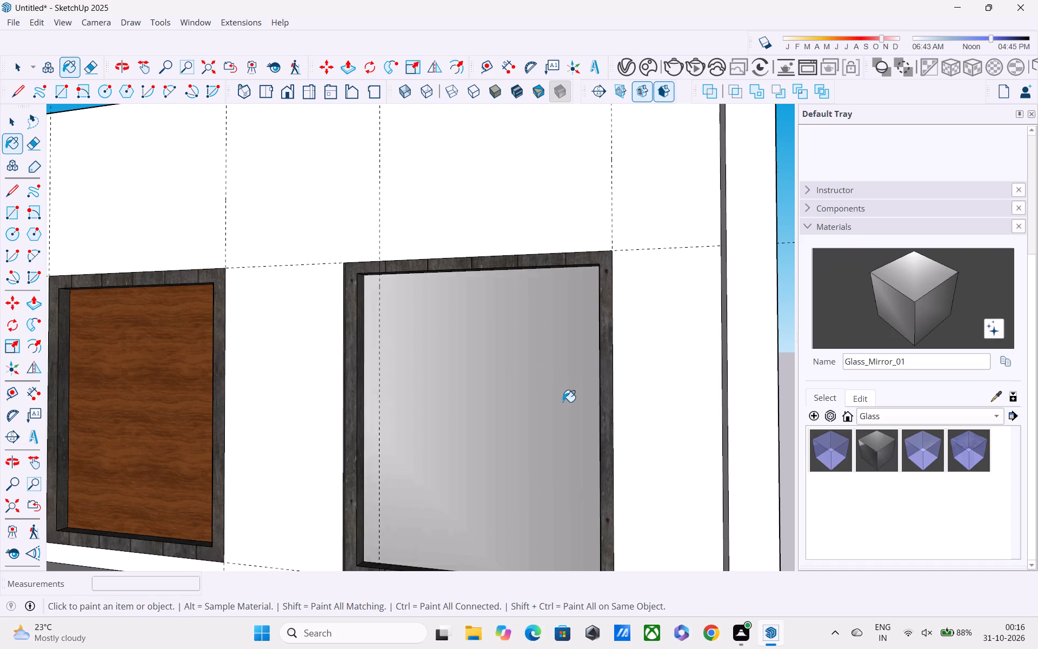
Change the Glass_Mirror_01 material's colour to a pale olive yellow.
scroll(565, 403, "down", 1)
middle_click_drag(576, 418, 576, 326, "shift")
scroll(576, 330, "down", 4)
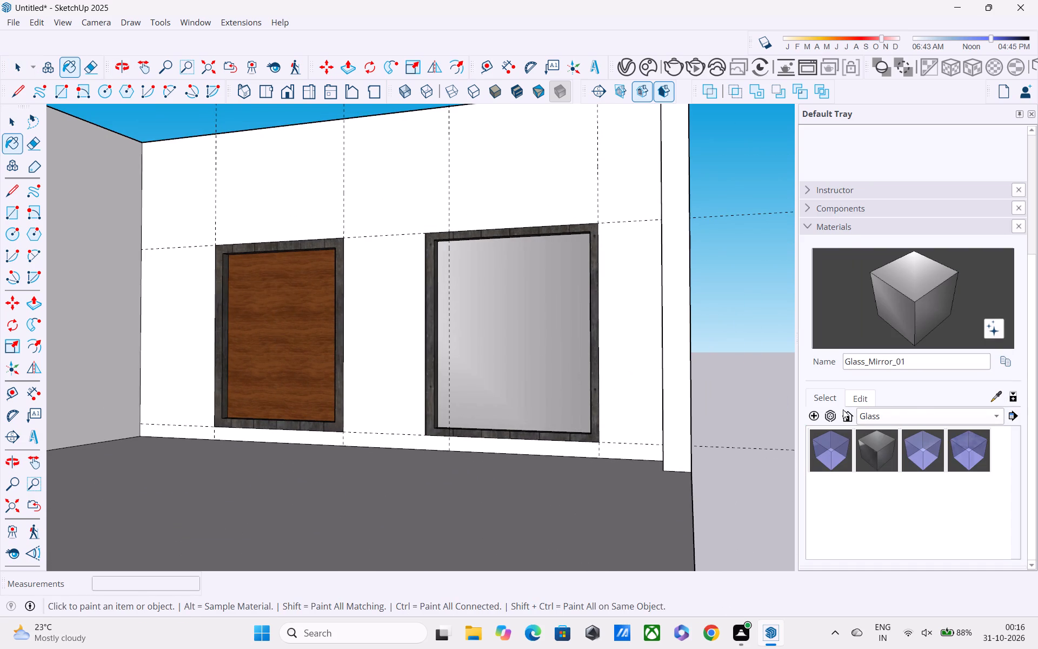
left_click(861, 395)
left_click(839, 473)
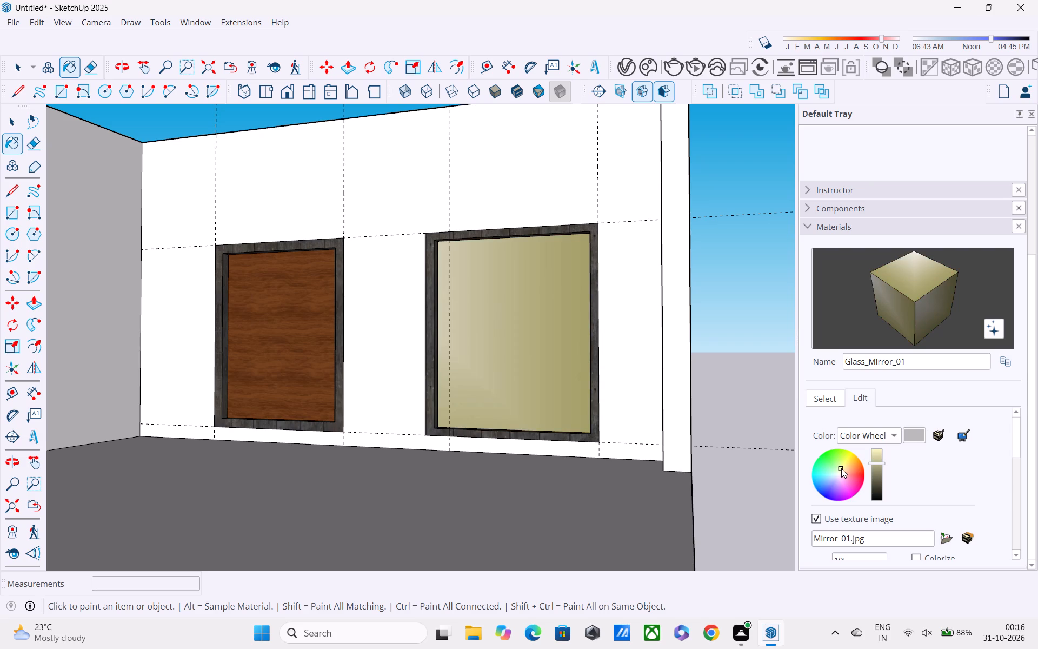
Reduce the opacity of the Glass_Mirror_01 material to 71.
scroll(605, 423, "down", 8)
middle_click_drag(599, 421, 617, 472)
scroll(617, 472, "up", 1)
scroll(617, 472, "down", 5)
scroll(872, 545, "down", 1)
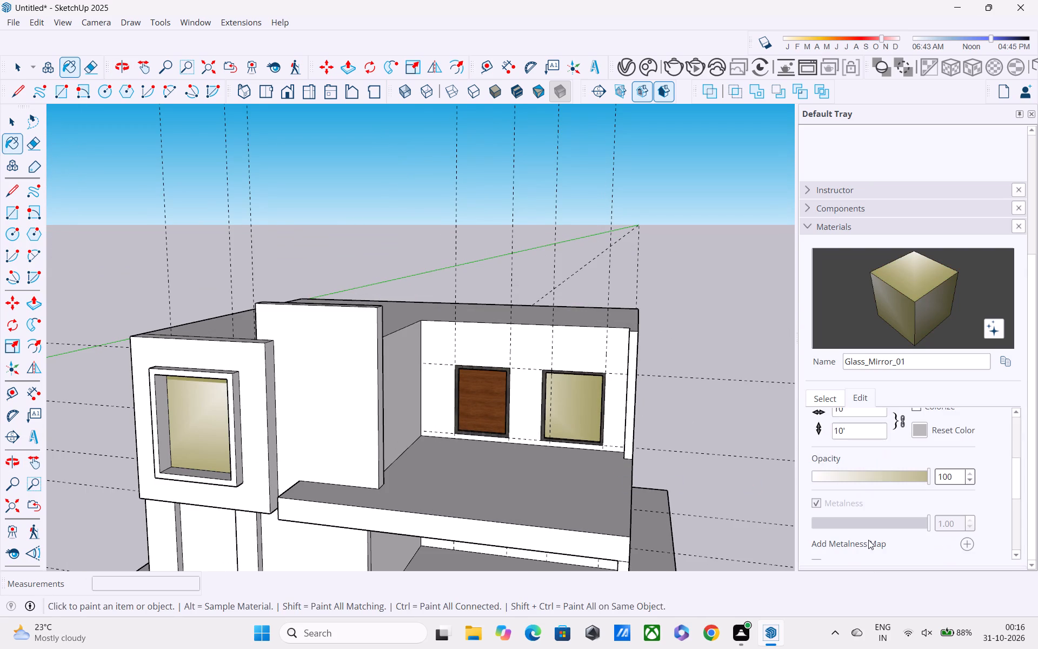
left_click_drag(909, 478, 902, 478)
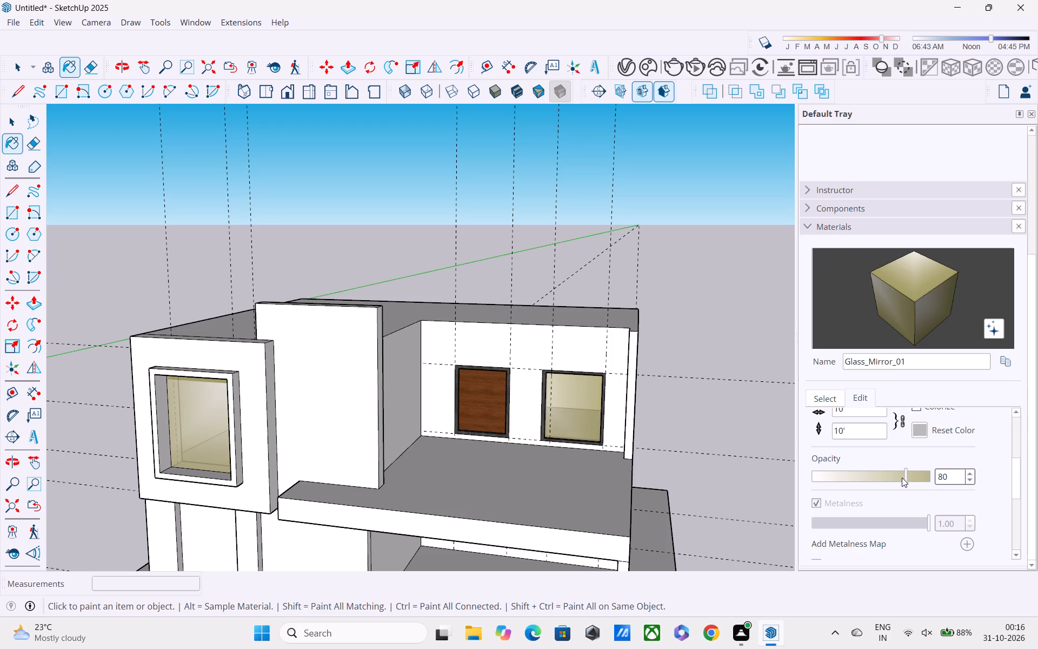
left_click_drag(902, 478, 896, 478)
middle_click_drag(689, 474, 644, 401)
scroll(589, 404, "down", 1)
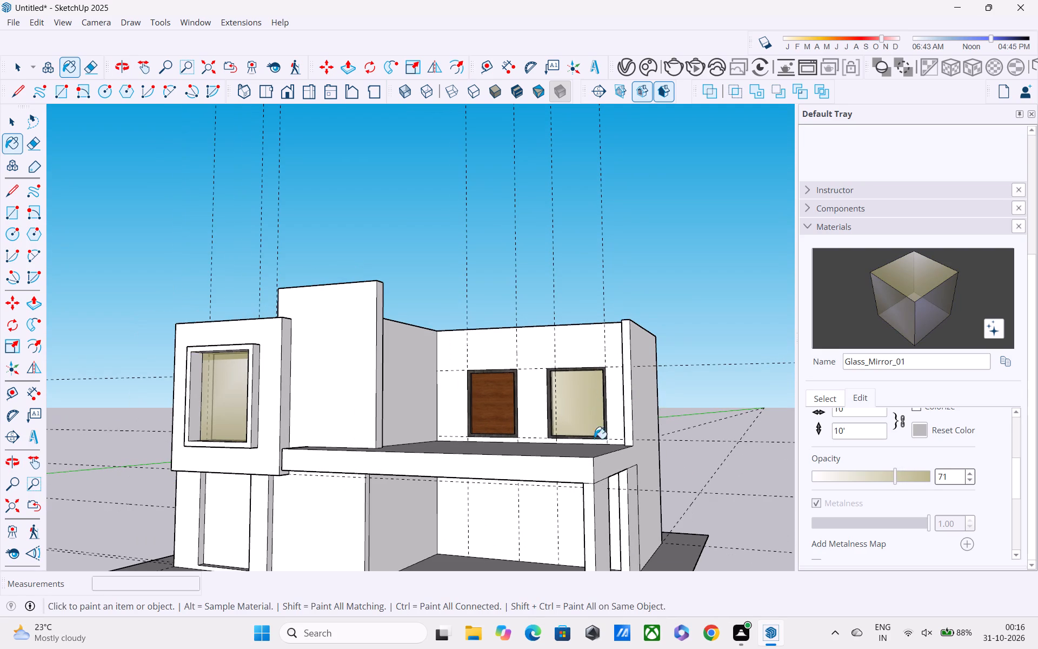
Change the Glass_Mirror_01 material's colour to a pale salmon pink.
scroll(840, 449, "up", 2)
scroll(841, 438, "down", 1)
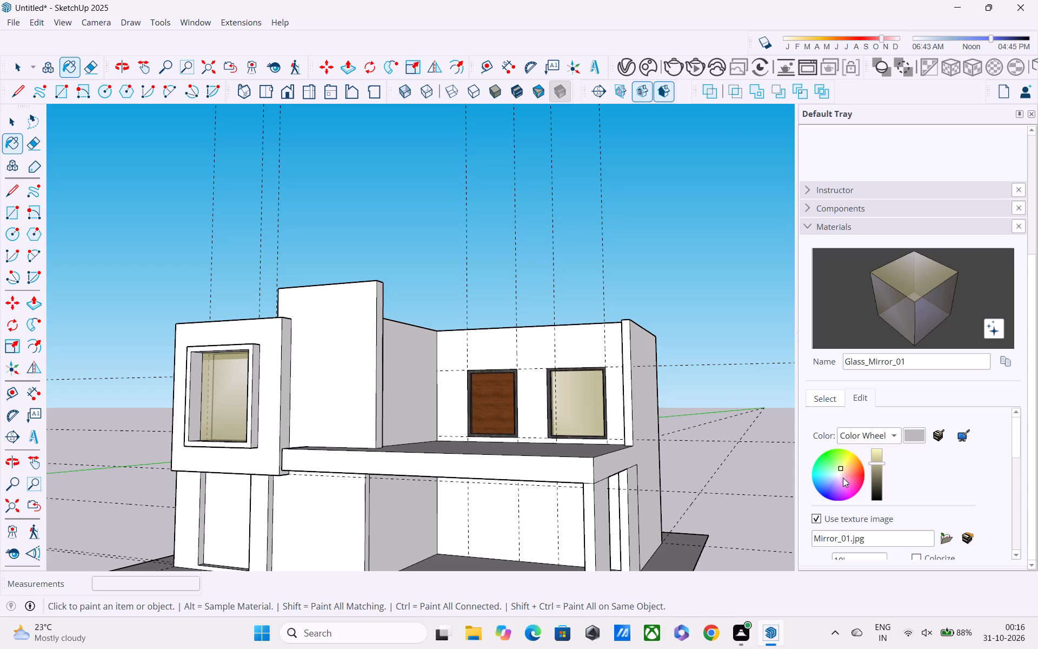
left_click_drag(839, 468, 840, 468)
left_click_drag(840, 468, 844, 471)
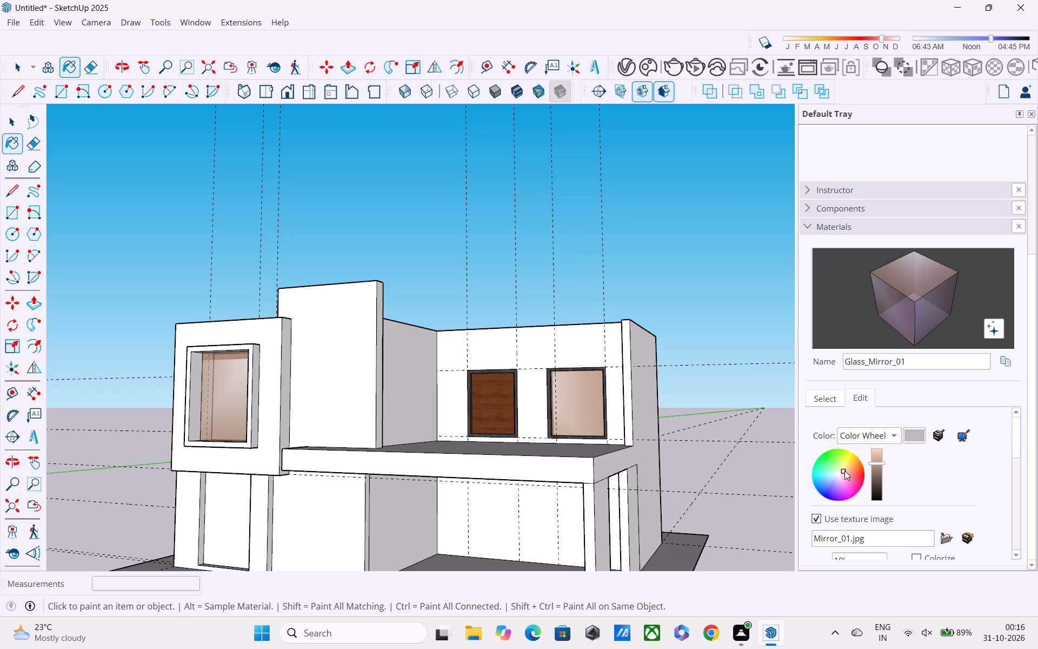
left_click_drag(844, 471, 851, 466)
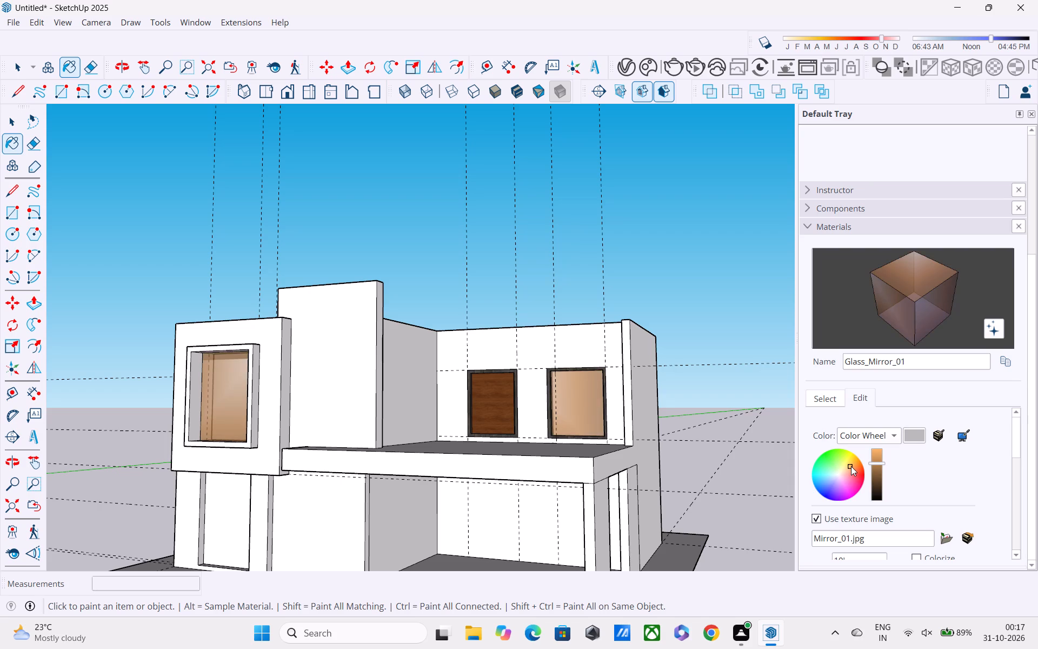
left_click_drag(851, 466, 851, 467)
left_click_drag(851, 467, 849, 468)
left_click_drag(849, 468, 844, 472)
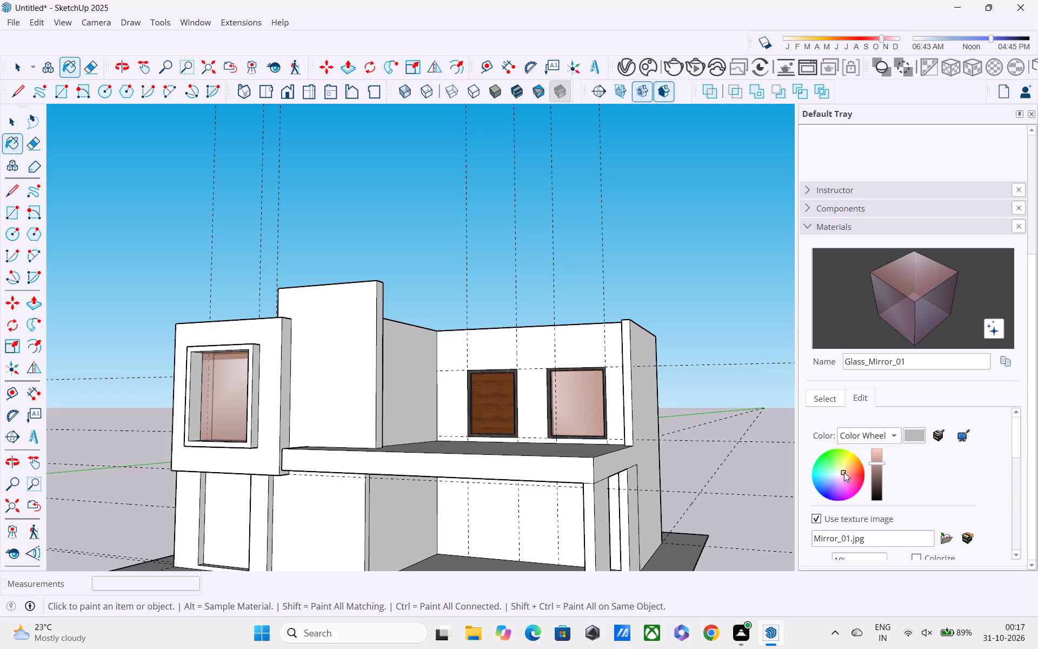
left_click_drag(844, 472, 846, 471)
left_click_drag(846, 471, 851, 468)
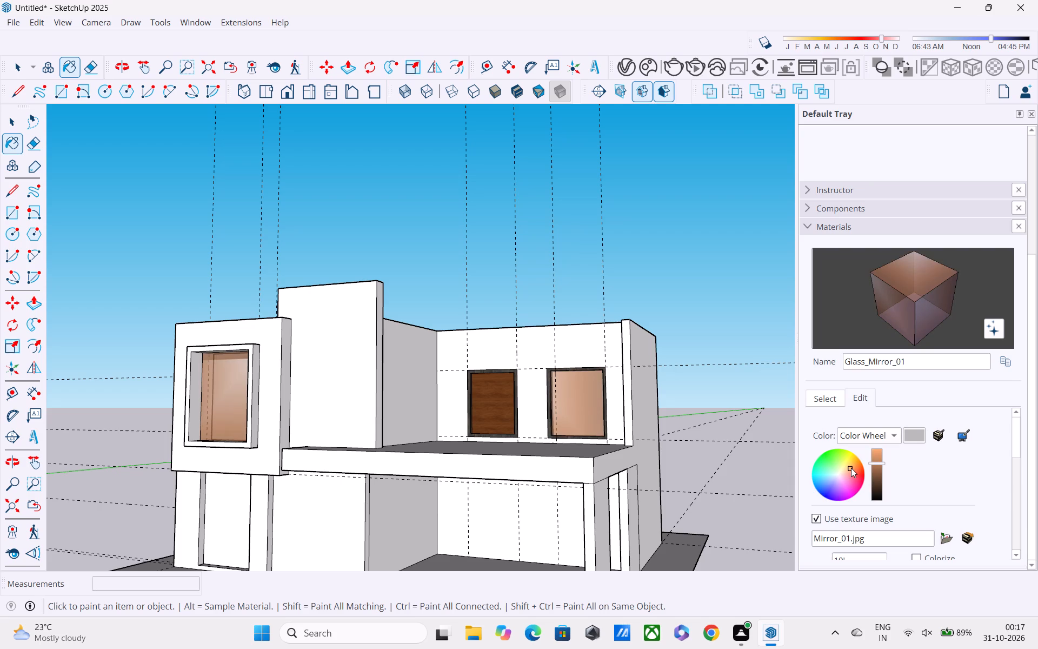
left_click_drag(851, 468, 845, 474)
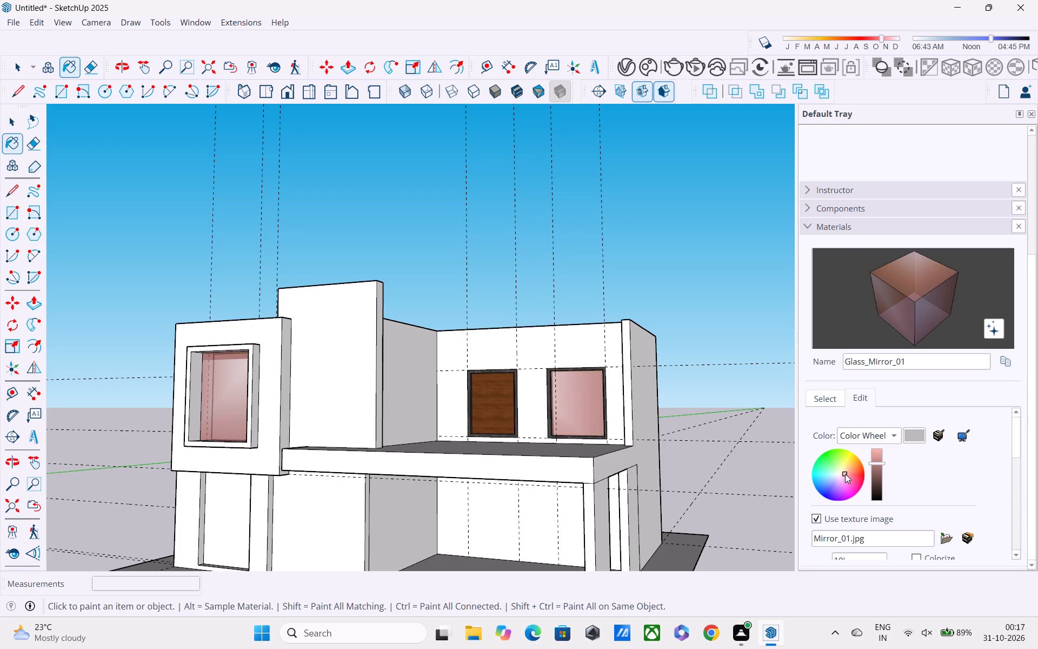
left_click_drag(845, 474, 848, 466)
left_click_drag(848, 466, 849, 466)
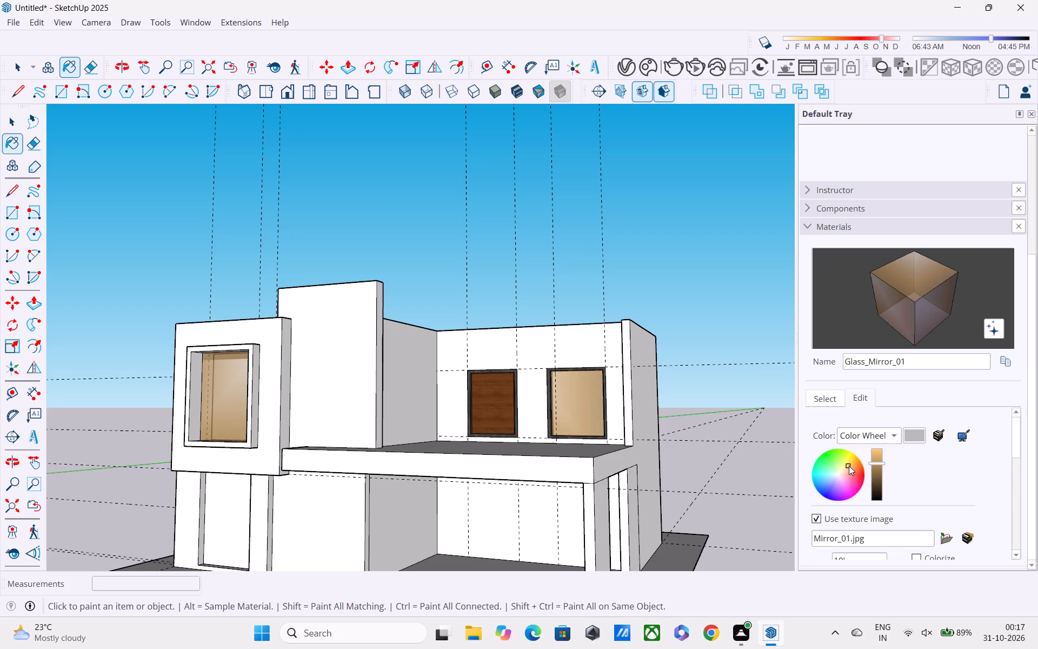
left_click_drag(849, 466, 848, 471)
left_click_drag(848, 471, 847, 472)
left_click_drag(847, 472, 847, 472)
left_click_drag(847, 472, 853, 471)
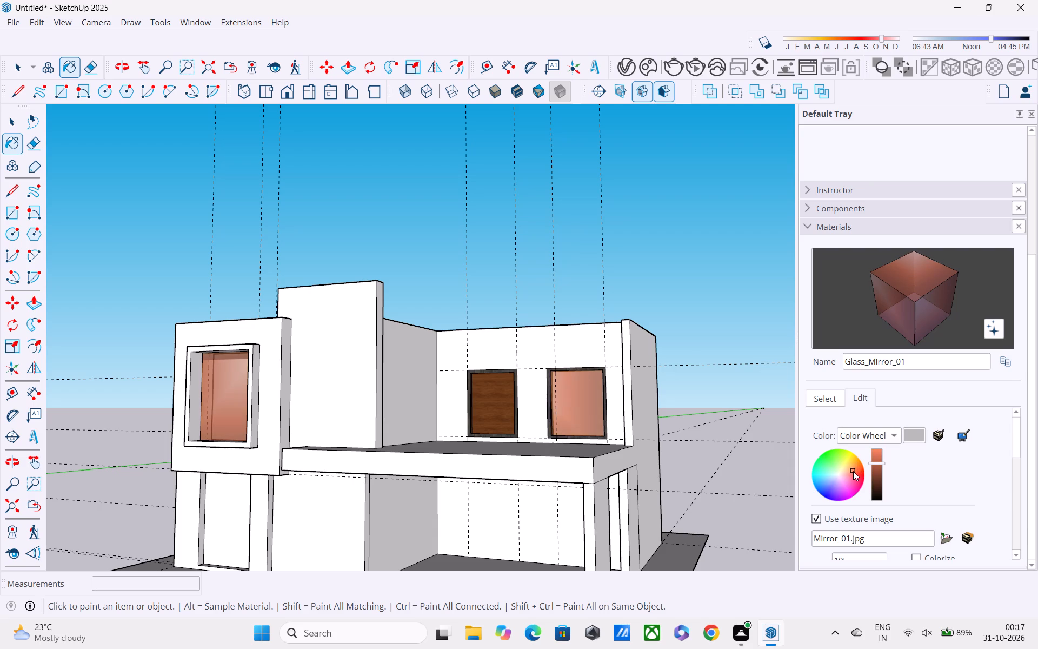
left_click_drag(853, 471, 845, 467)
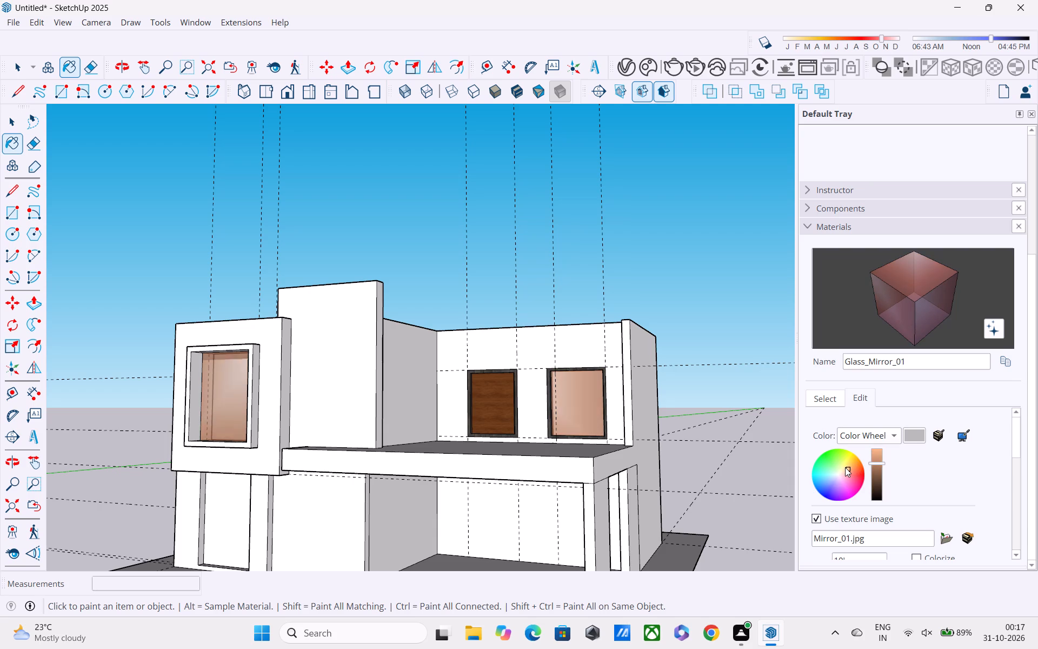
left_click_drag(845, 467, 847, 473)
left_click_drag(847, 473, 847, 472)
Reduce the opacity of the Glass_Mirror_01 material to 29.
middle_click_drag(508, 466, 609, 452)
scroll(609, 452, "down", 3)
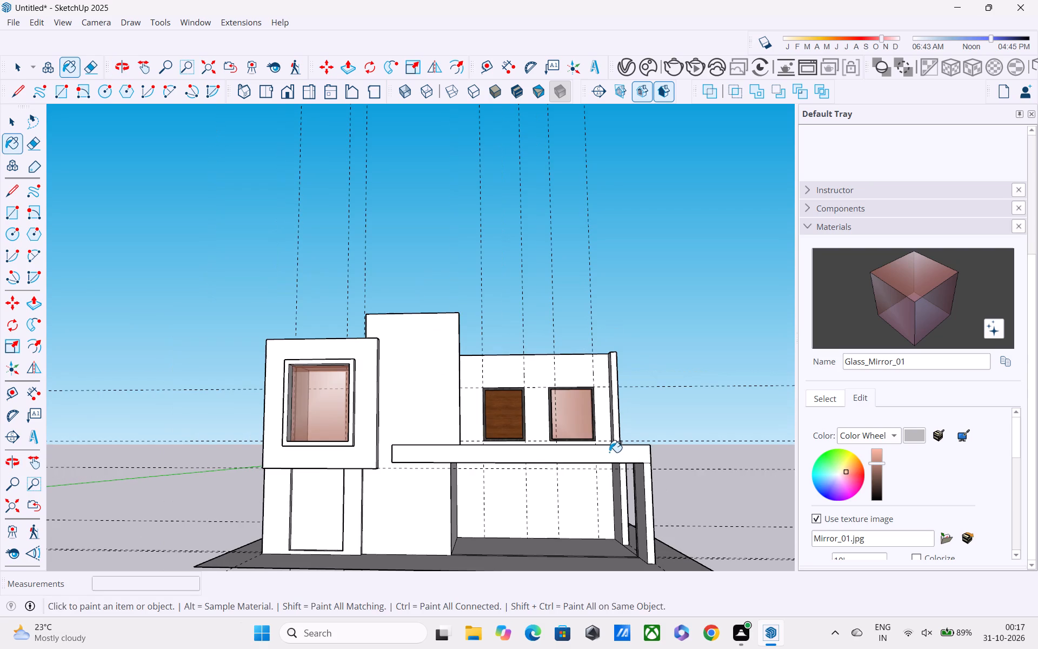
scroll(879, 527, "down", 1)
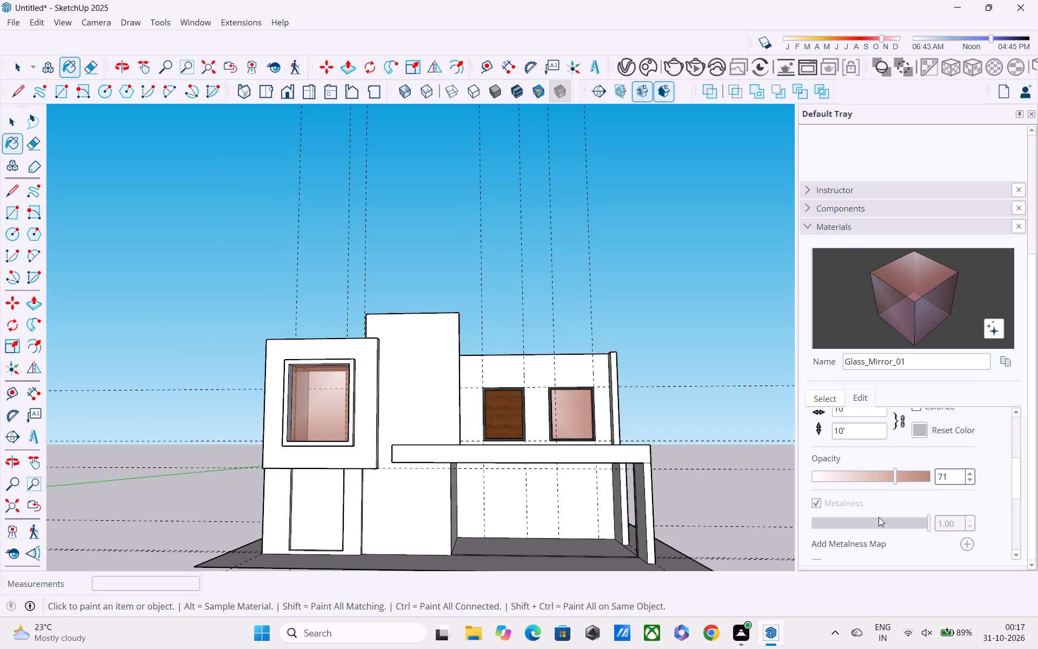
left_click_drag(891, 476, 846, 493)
Change the Glass_Mirror_01 material's colour to a warmer orange-brown.
scroll(836, 451, "up", 1)
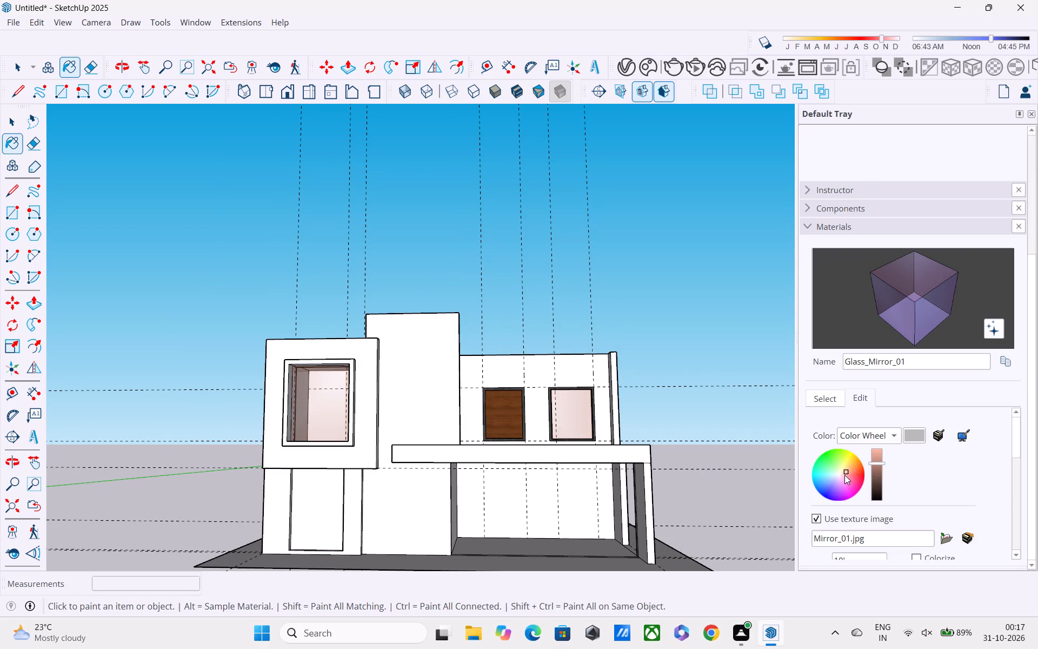
left_click_drag(848, 471, 849, 472)
left_click_drag(849, 472, 855, 468)
left_click_drag(855, 468, 853, 468)
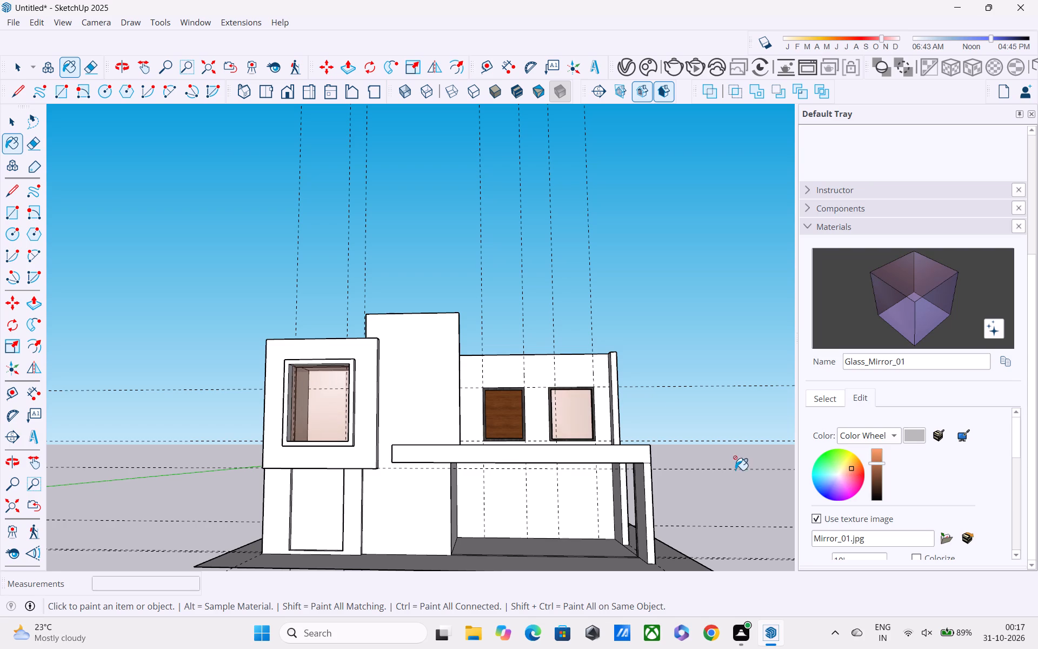
Set the opacity of the Glass_Mirror_01 material to 60.
middle_click_drag(732, 469, 723, 500)
scroll(832, 534, "down", 1)
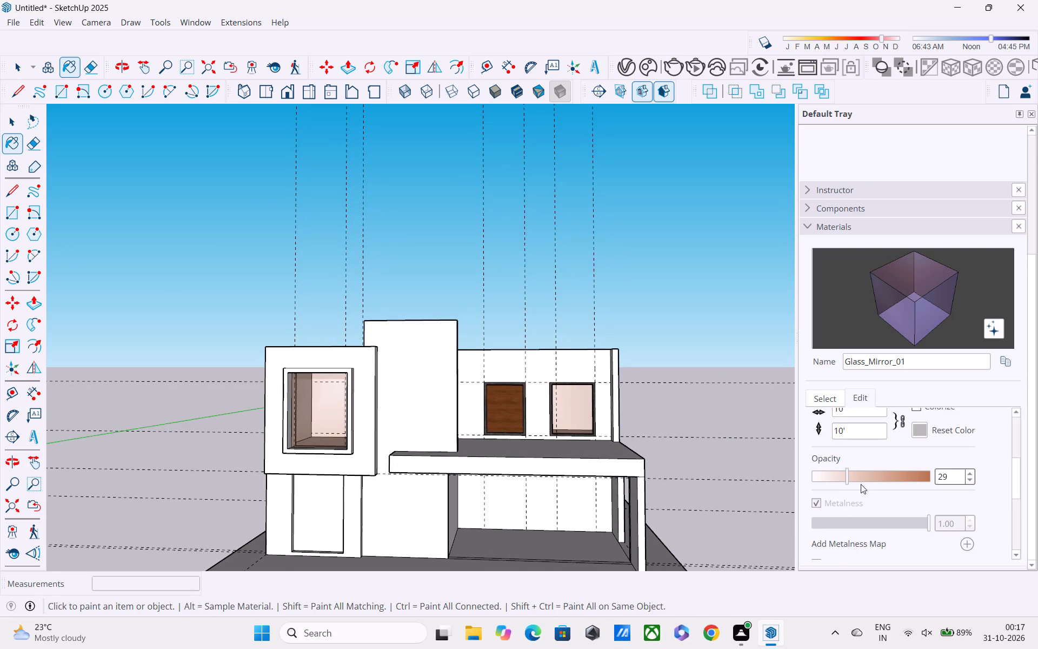
left_click(837, 472)
left_click_drag(837, 472, 882, 472)
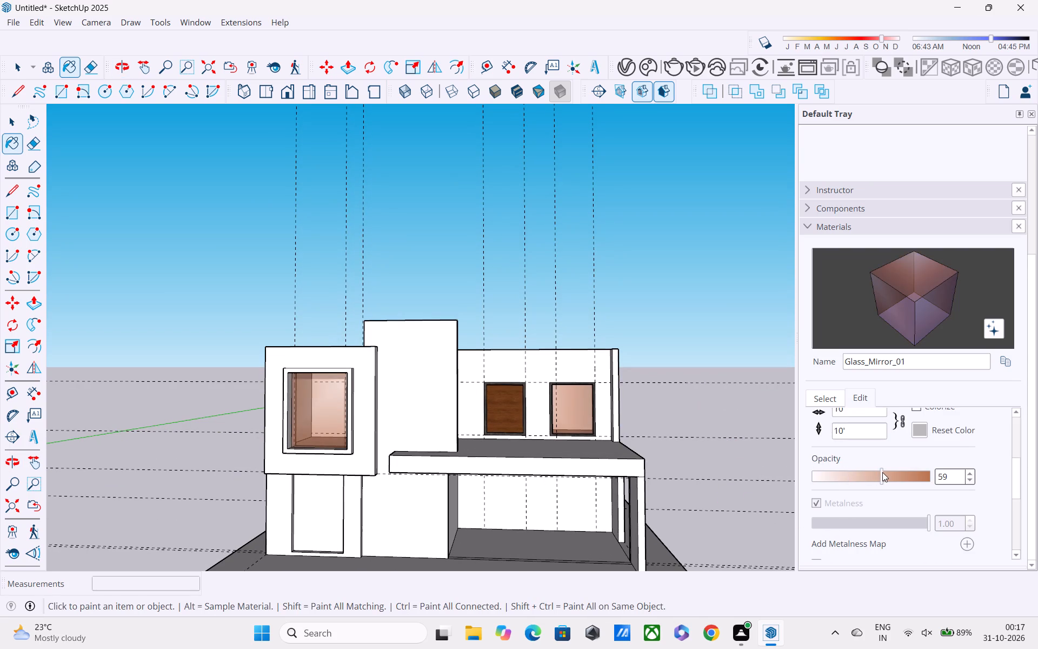
left_click_drag(882, 472, 883, 473)
Paint the tall ground-floor pane below the framed projecting window with the Glass_Mirror_01 material.
middle_click_drag(583, 415, 715, 463)
scroll(686, 446, "down", 4)
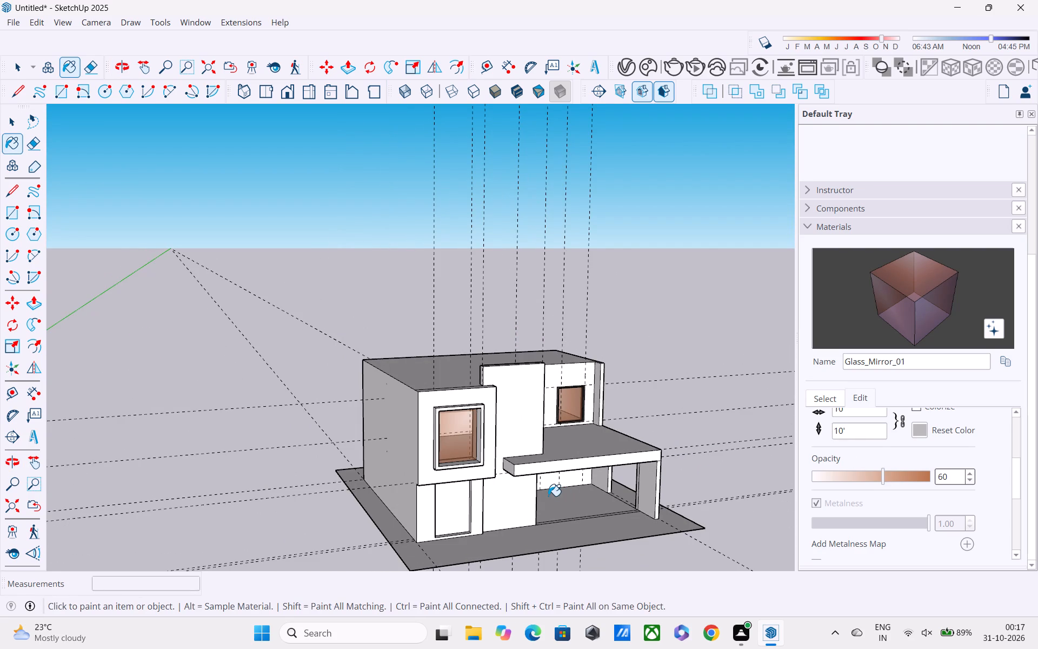
middle_click_drag(464, 502, 455, 471)
left_click(450, 493)
Delete the vertical guide lines through the building, together with one of the guides parallel to the green axis.
middle_click_drag(456, 513, 399, 474)
scroll(464, 494, "down", 4)
middle_click_drag(618, 511, 554, 490)
scroll(560, 496, "up", 2)
key("space")
scroll(562, 501, "up", 4)
middle_click(607, 495)
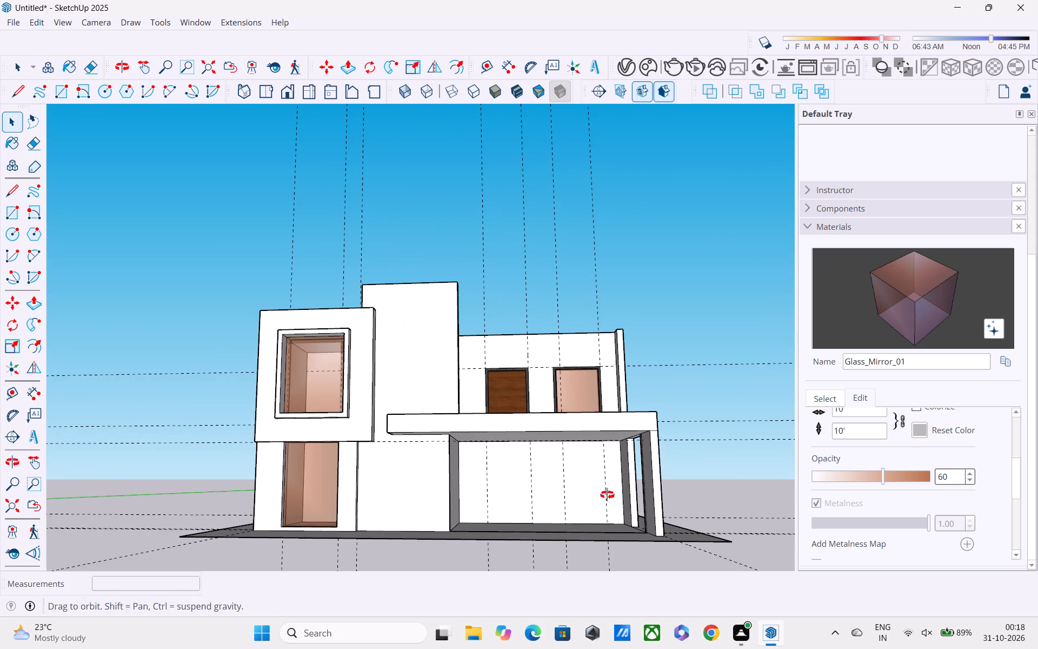
middle_click_drag(608, 495, 608, 331)
scroll(585, 463, "down", 1)
middle_click_drag(591, 456, 680, 306, "shift")
left_click_drag(666, 390, 575, 408)
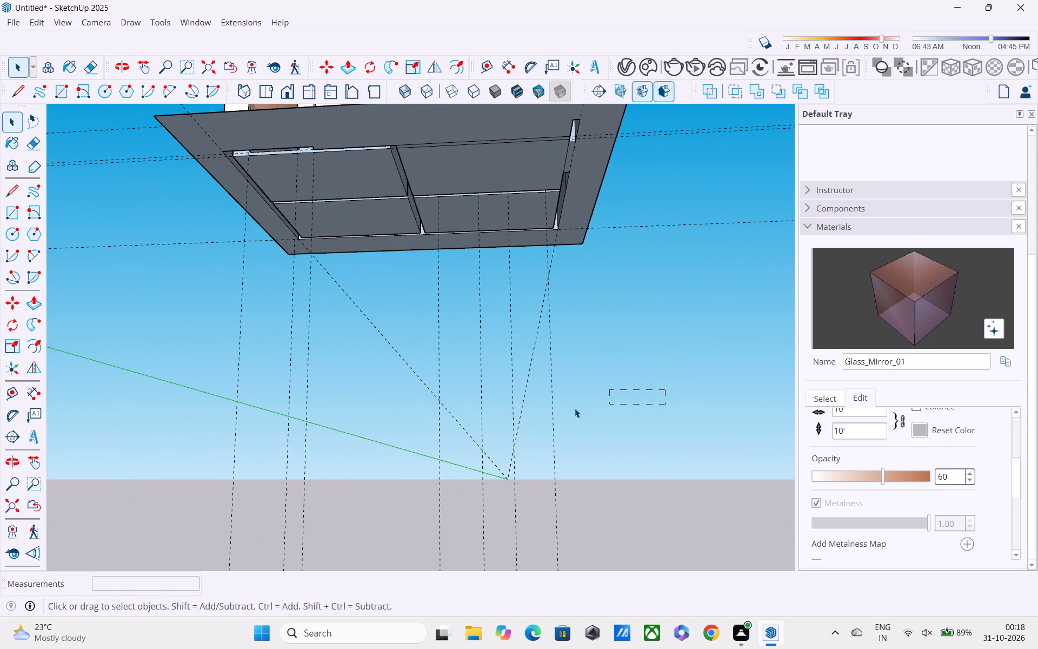
left_click_drag(575, 408, 180, 447)
key("Delete")
Delete the horizontal guide lines running across the building parallel to the red axis.
scroll(224, 440, "down", 2)
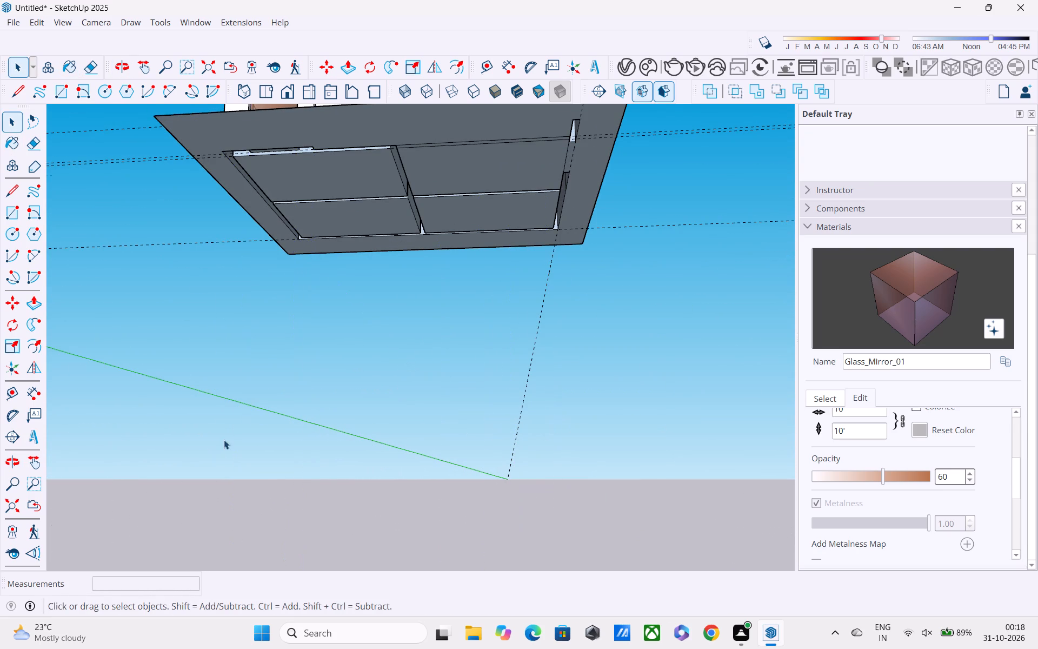
scroll(224, 440, "down", 3)
scroll(302, 427, "down", 4)
middle_click_drag(444, 446, 518, 562)
left_click_drag(669, 189, 653, 338)
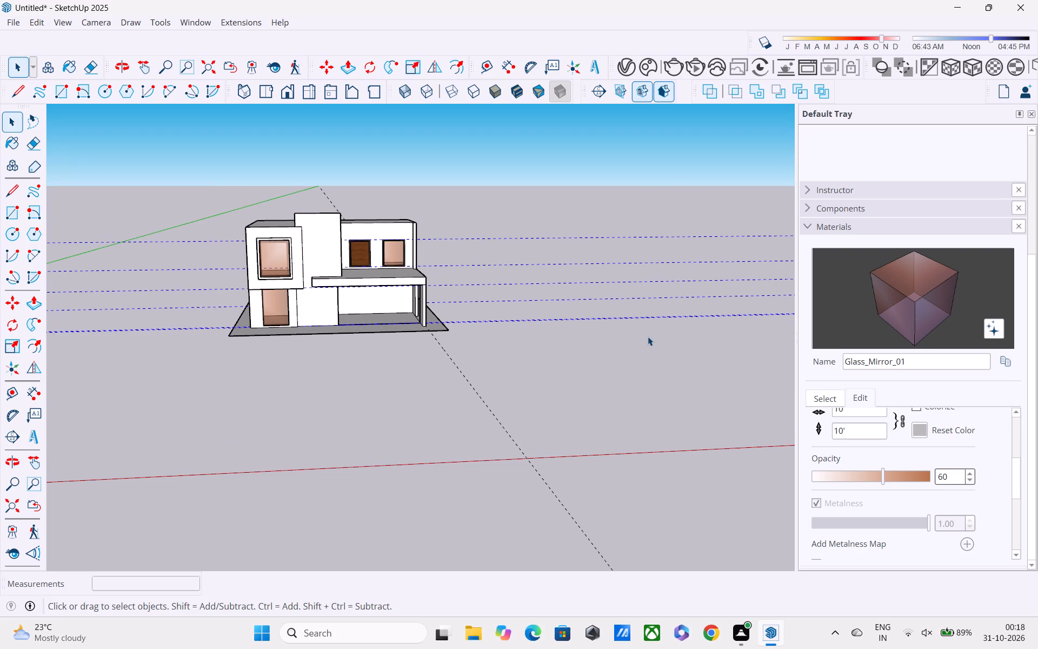
key("Delete")
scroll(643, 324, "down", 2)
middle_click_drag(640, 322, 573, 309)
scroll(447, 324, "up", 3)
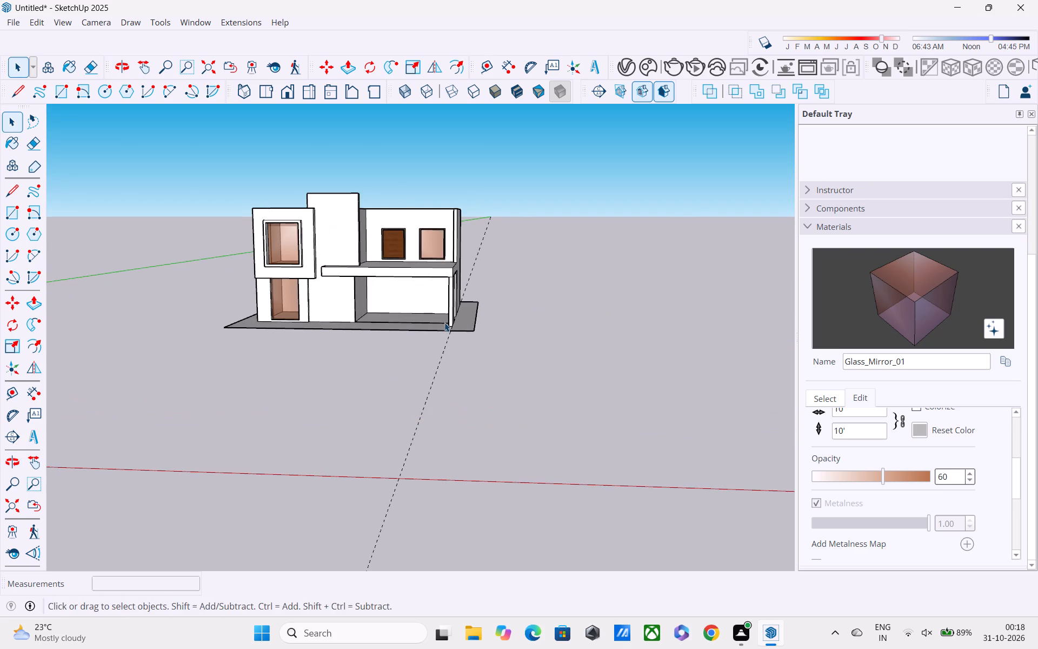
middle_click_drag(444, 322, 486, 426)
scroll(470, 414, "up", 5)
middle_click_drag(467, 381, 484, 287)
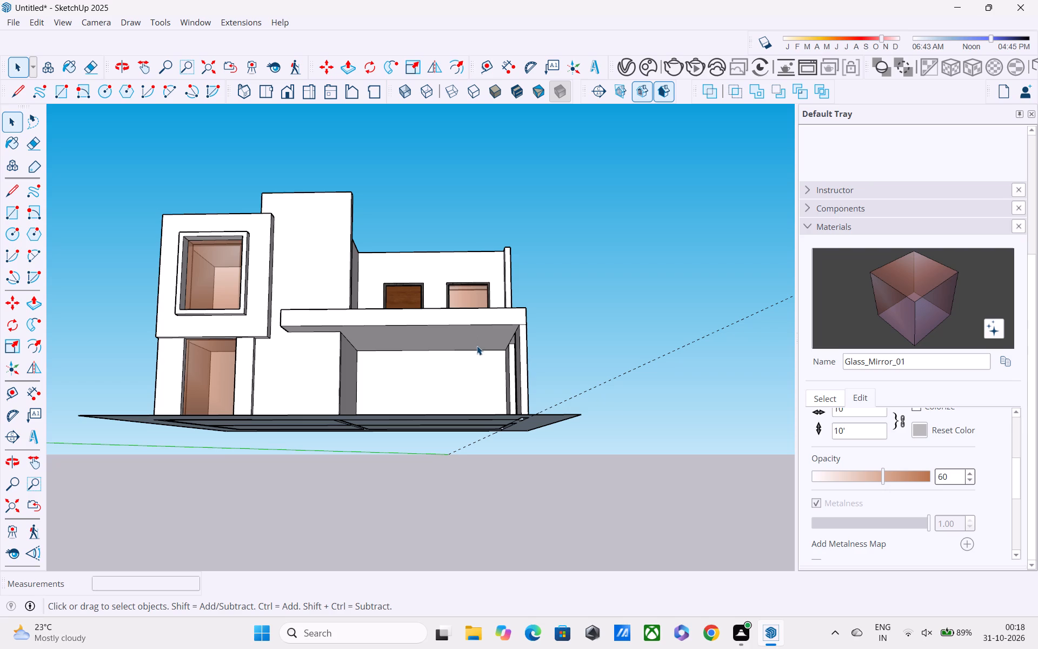
Place a vertical guide on the back wall under the cantilevered slab, 2' from its corner beside the central block.
key("t")
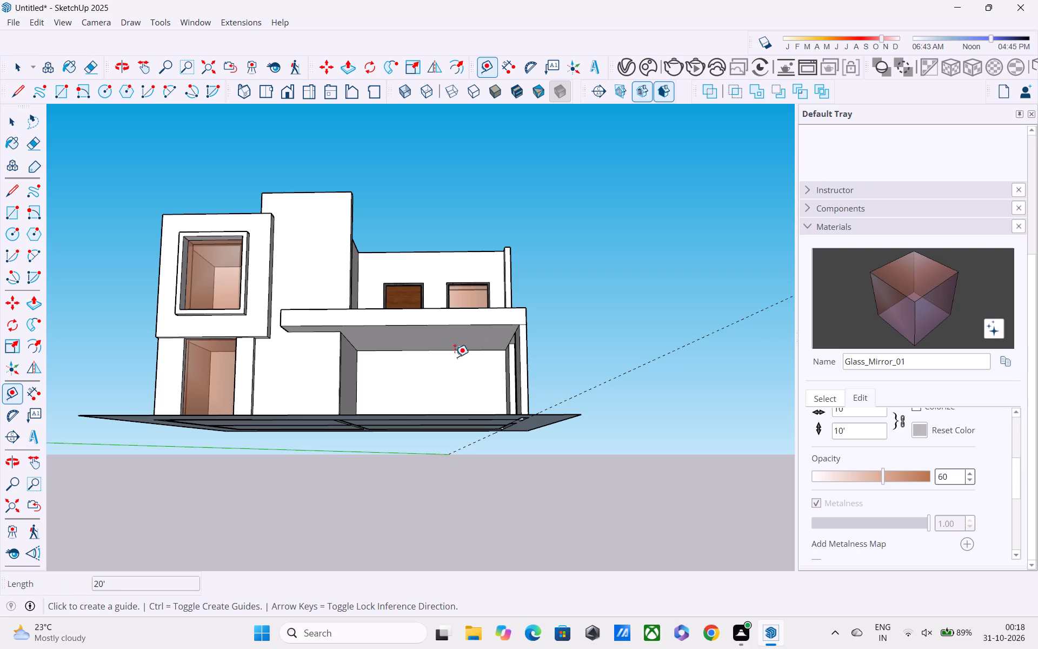
scroll(421, 380, "up", 2)
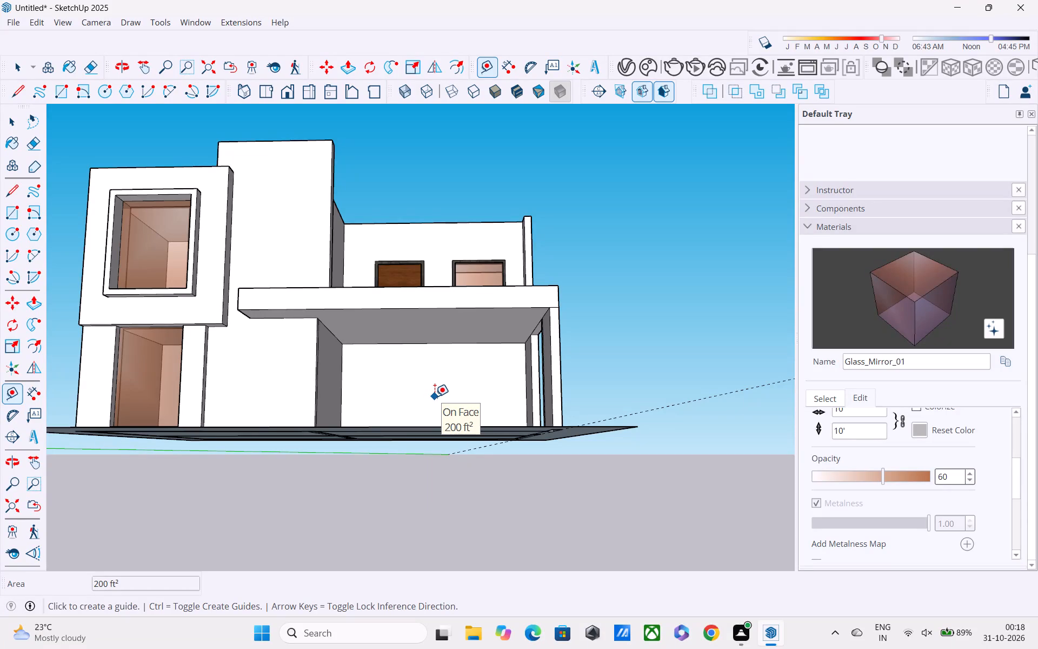
scroll(435, 396, "down", 2)
middle_click_drag(435, 401, 437, 333)
middle_click_drag(429, 329, 425, 374)
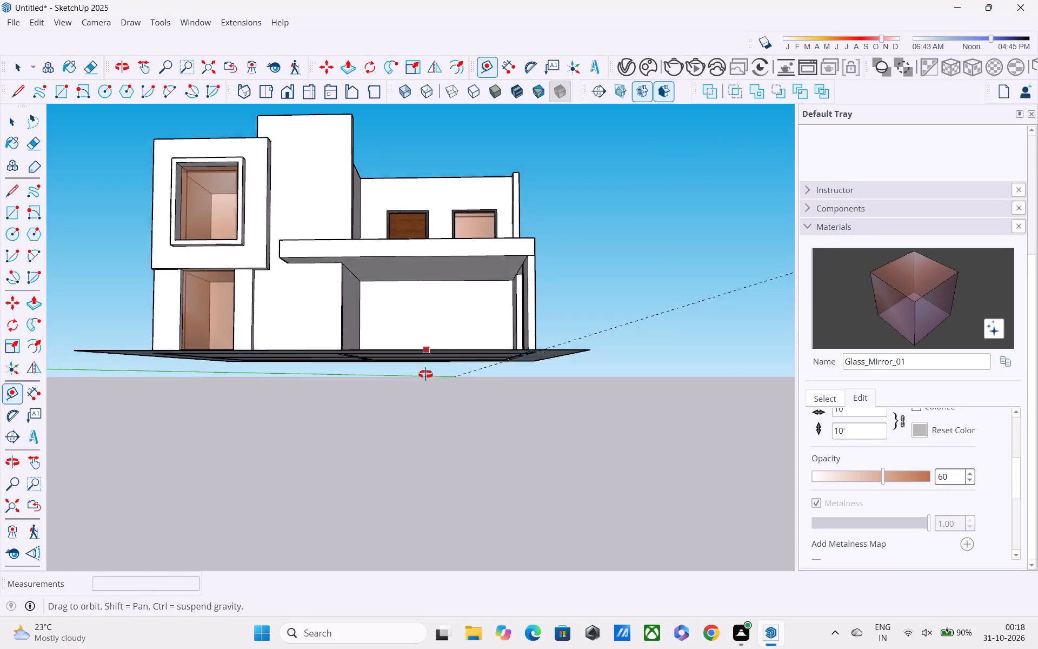
middle_click_drag(425, 374, 421, 408)
left_click(363, 299)
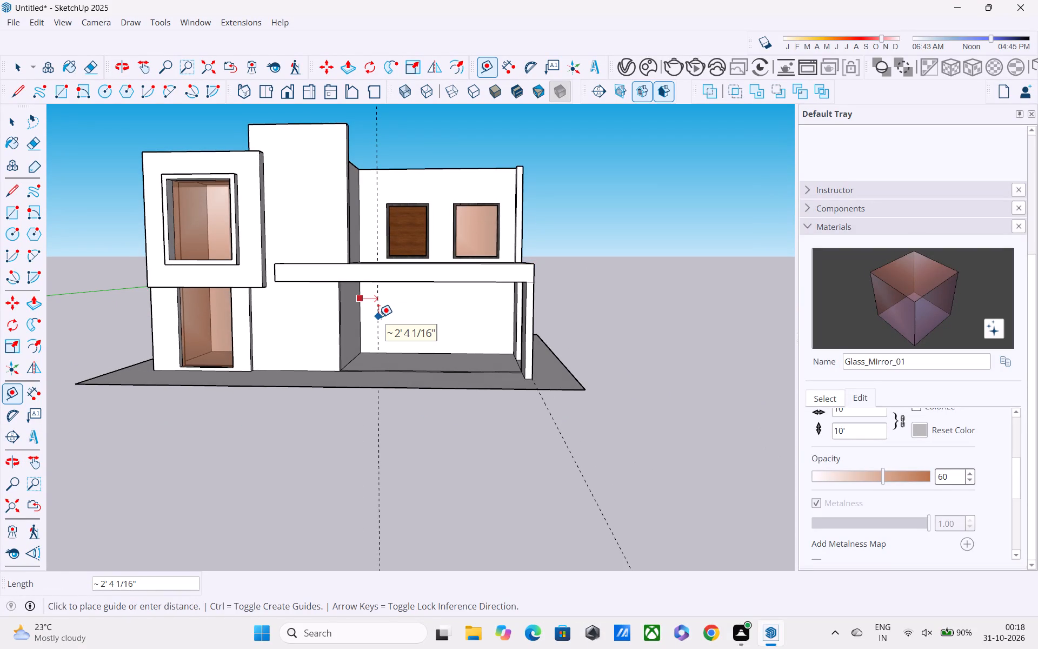
type("1'")
key("Return")
type("2'")
key("Return")
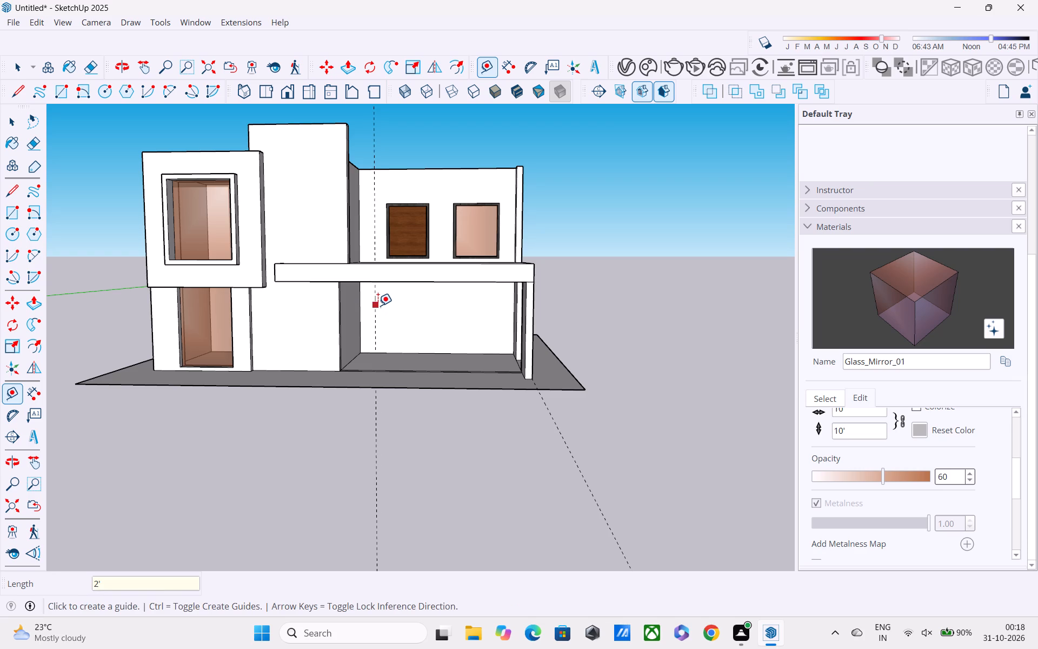
Add two more vertical guides across the back wall, one 5' beyond the first and another 4' beyond that.
left_click(378, 305)
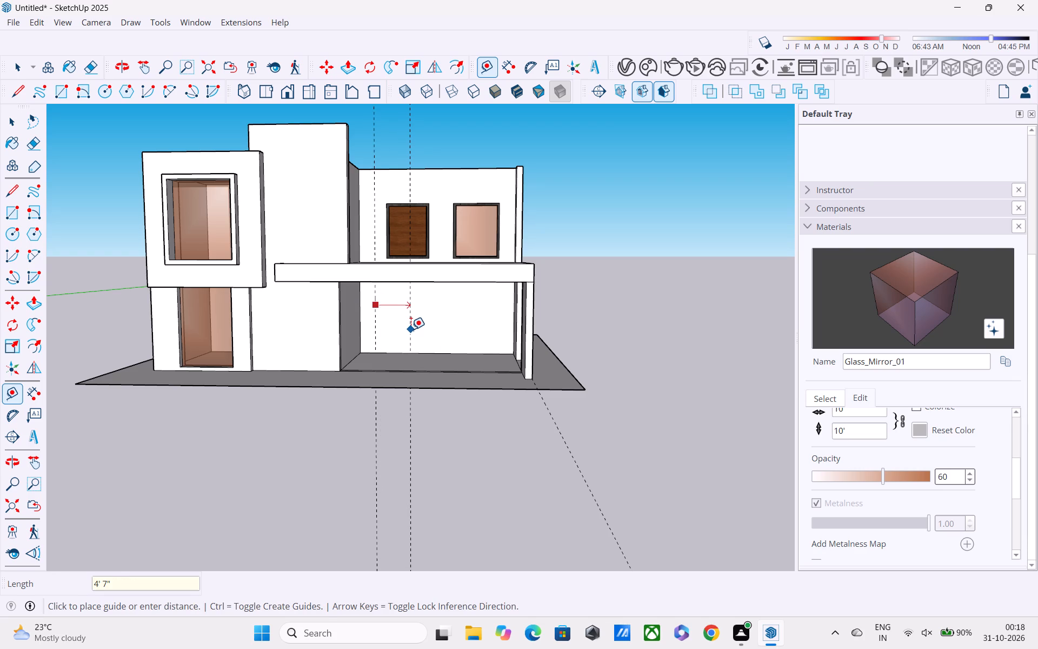
type("4'")
key("Return")
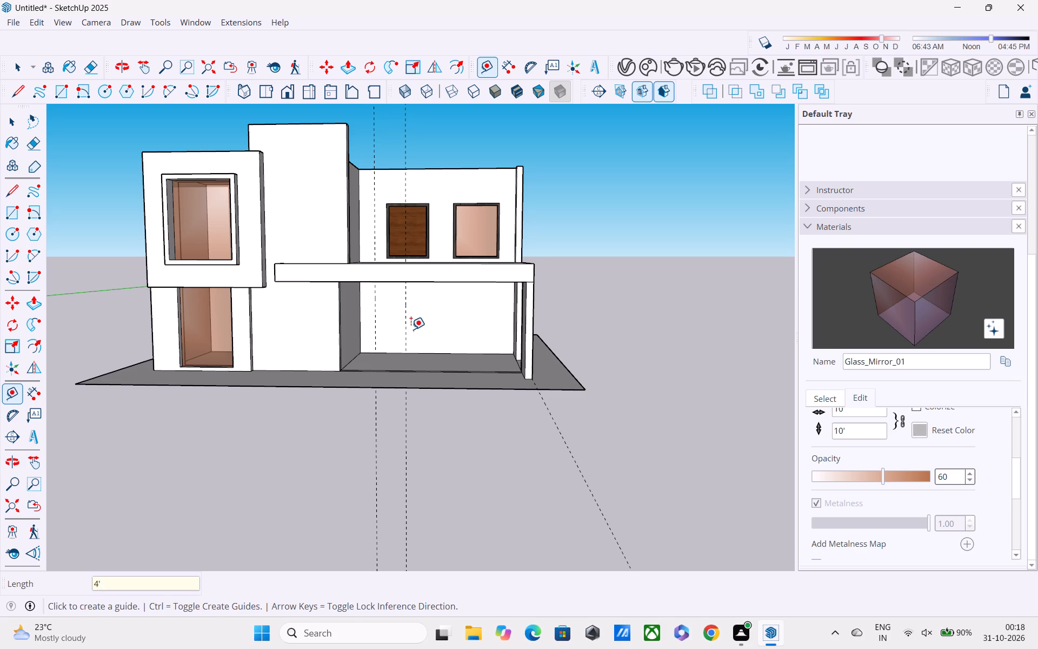
type("5'")
key("Return")
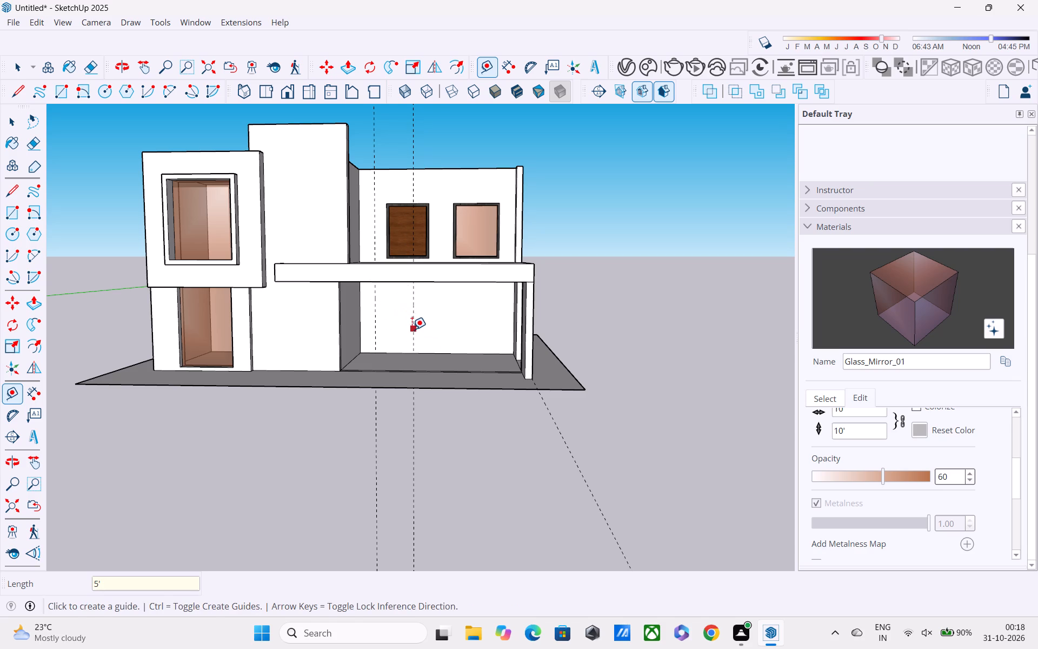
left_click(412, 329)
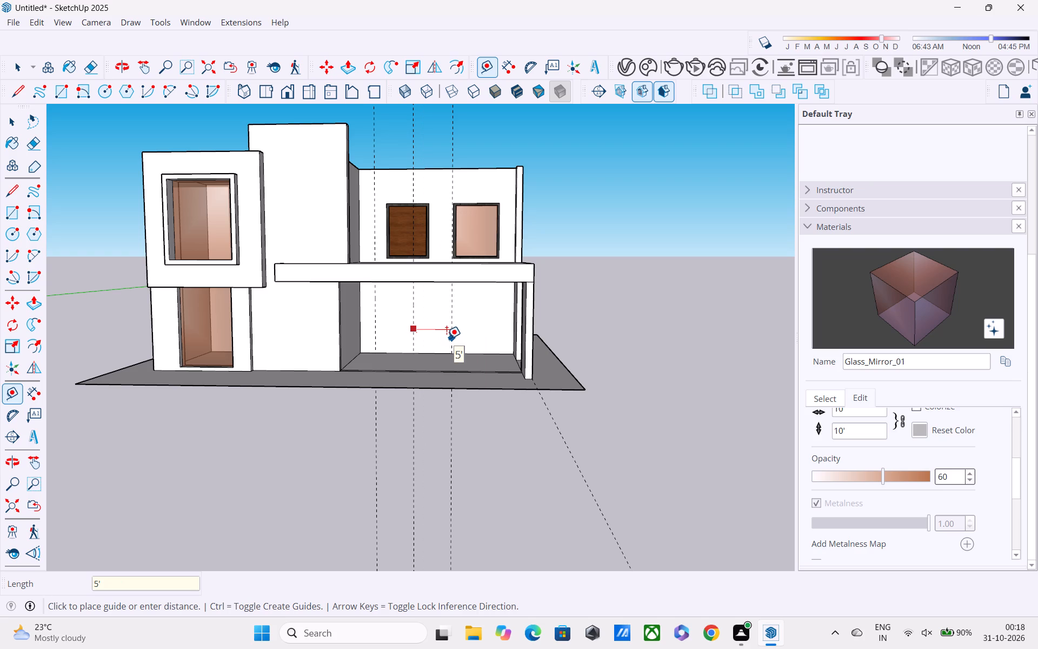
type("3'")
key("Return")
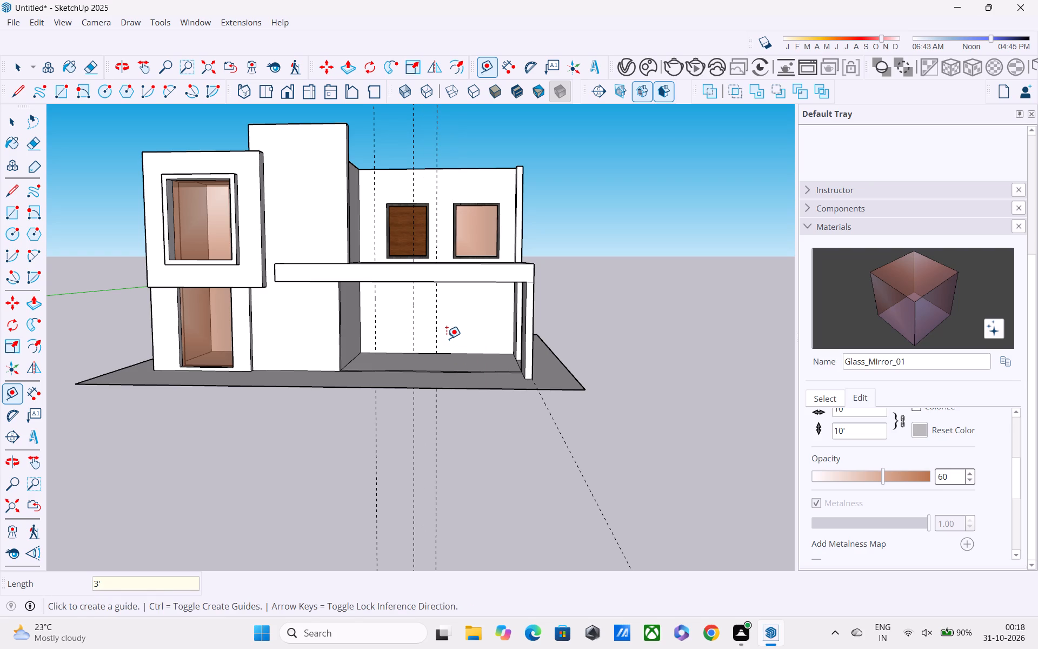
type("4'")
key("Return")
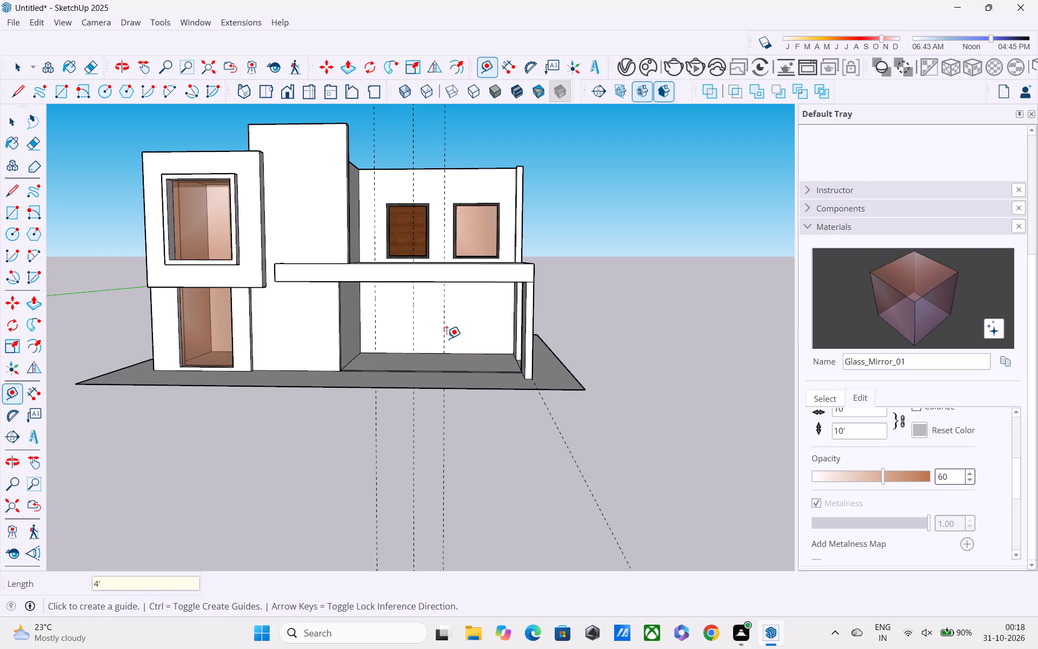
Place a fourth vertical guide on the back wall, 7' beyond the third, towards the open outer side.
left_click(443, 308)
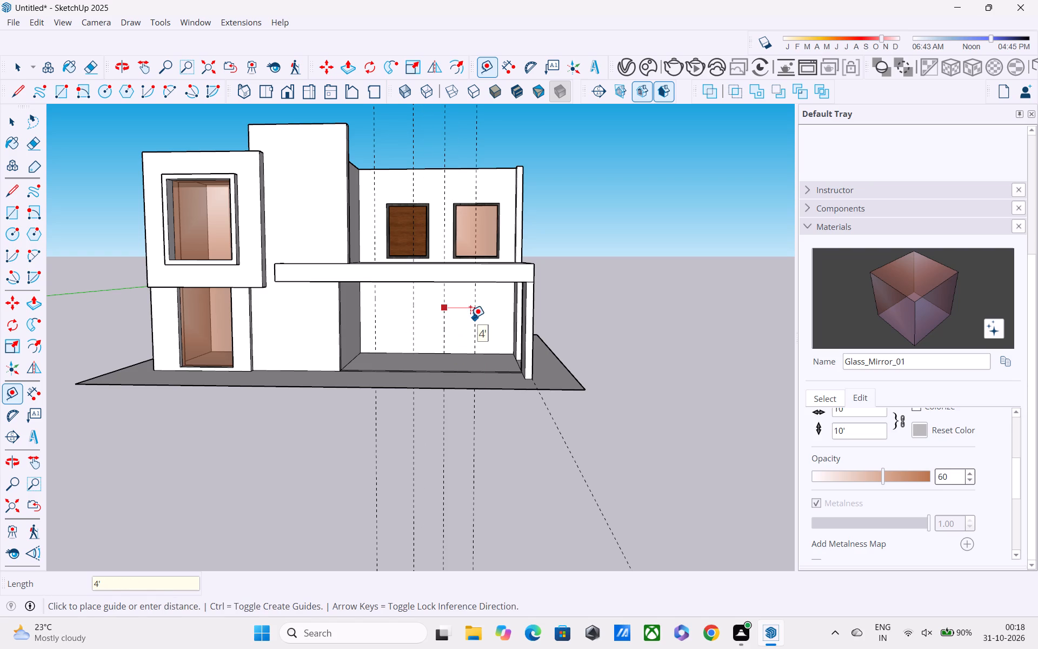
key("ctrl+z")
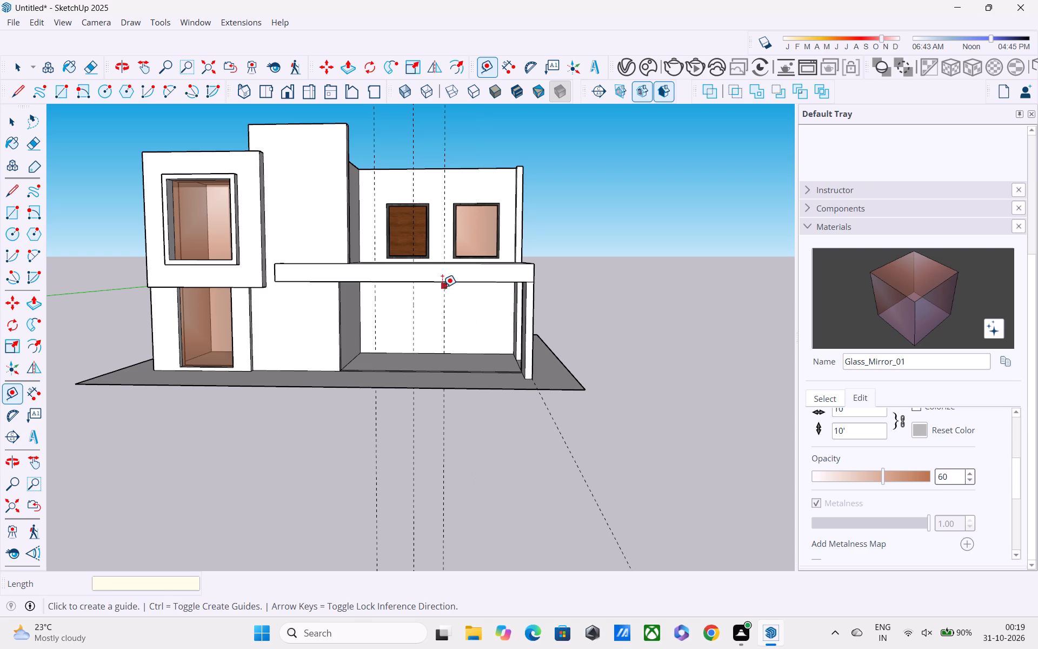
left_click(442, 308)
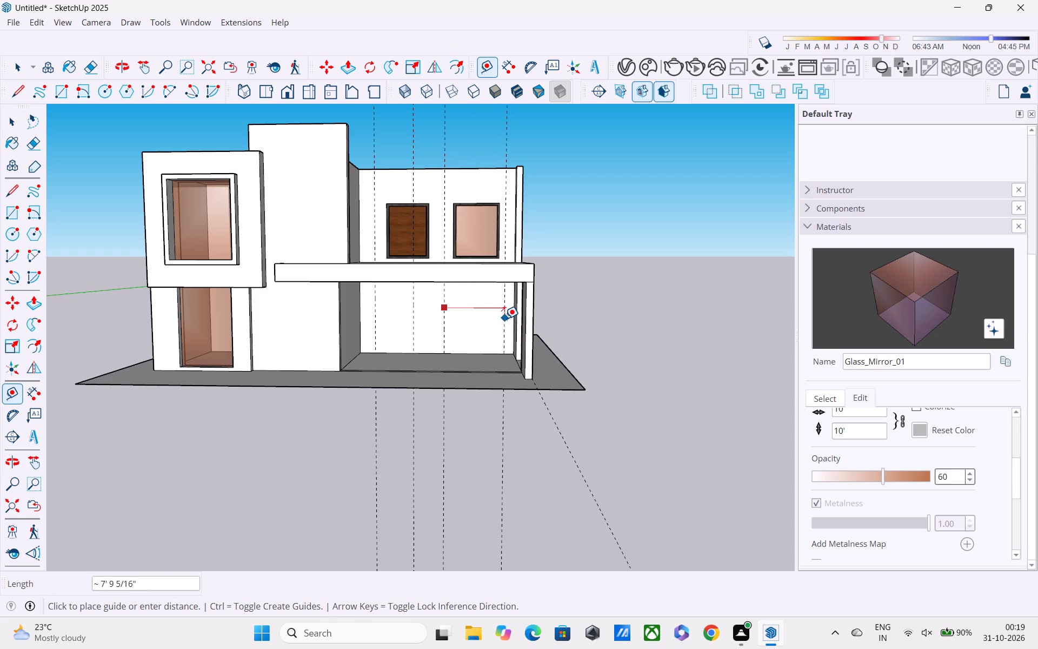
type("7'")
key("Return")
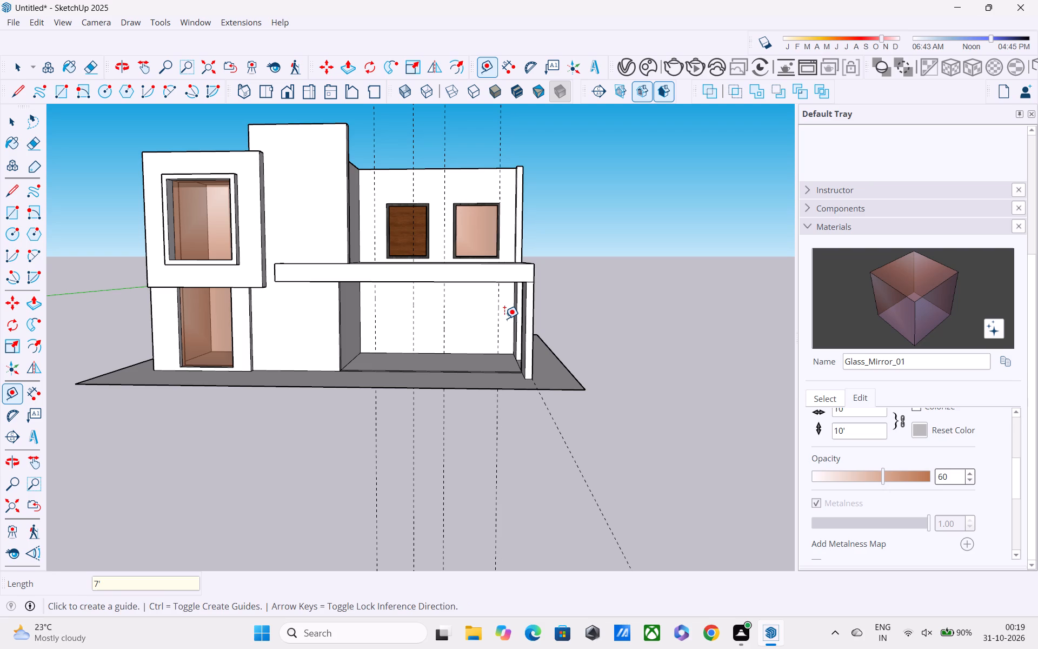
Place horizontal guides on the back wall, one 6" above the floor edge and one 7' above that guide.
scroll(504, 319, "up", 1)
scroll(462, 375, "up", 6)
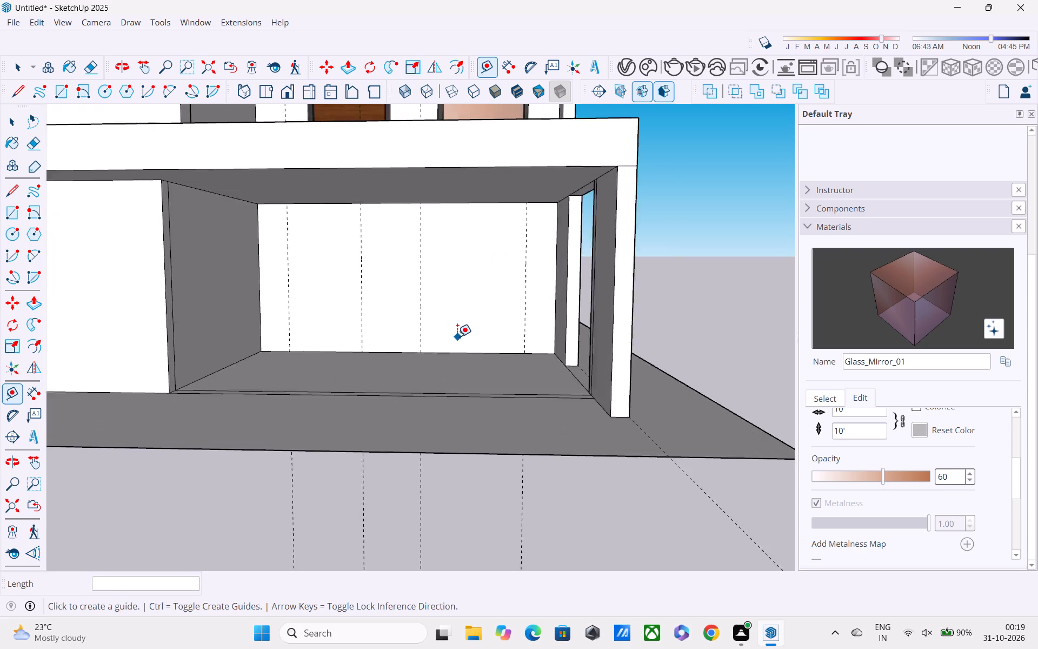
scroll(457, 336, "up", 2)
left_click(458, 354)
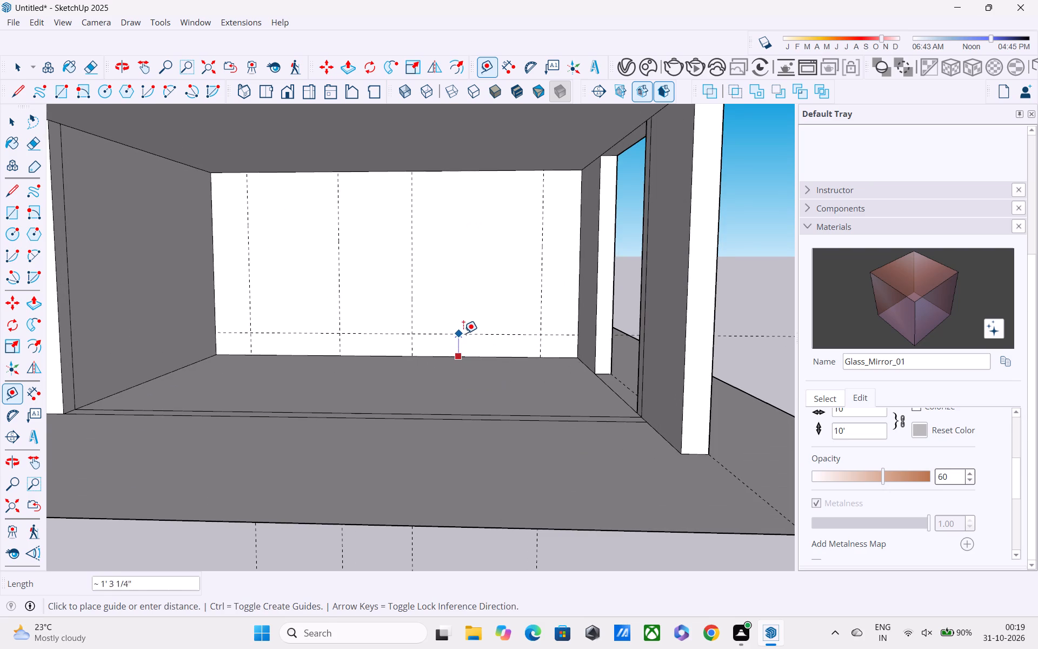
type("6\"")
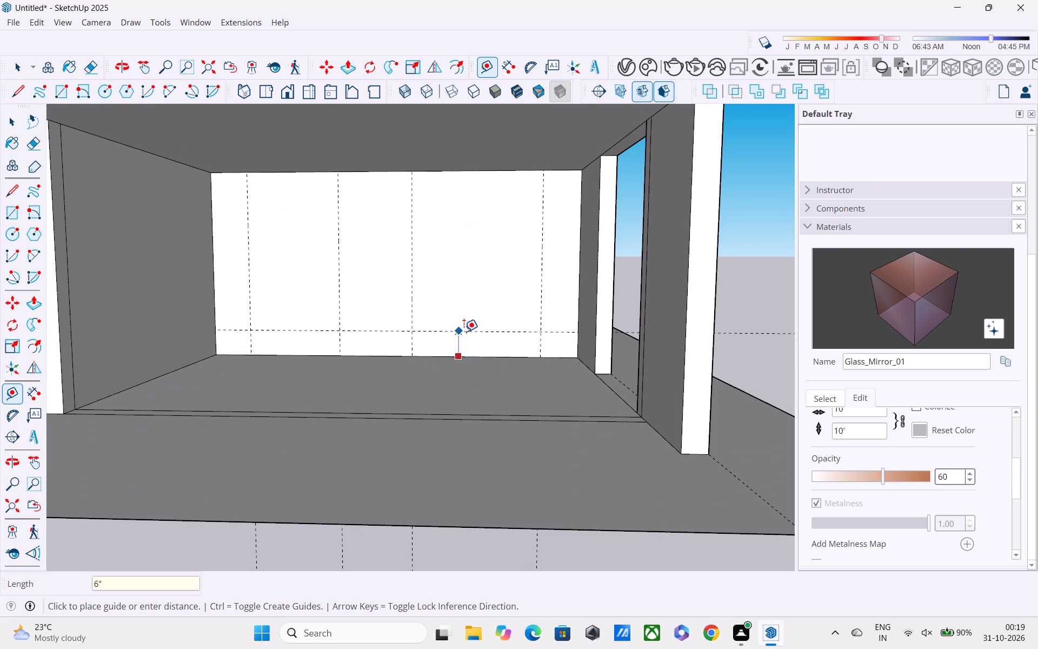
key("Return")
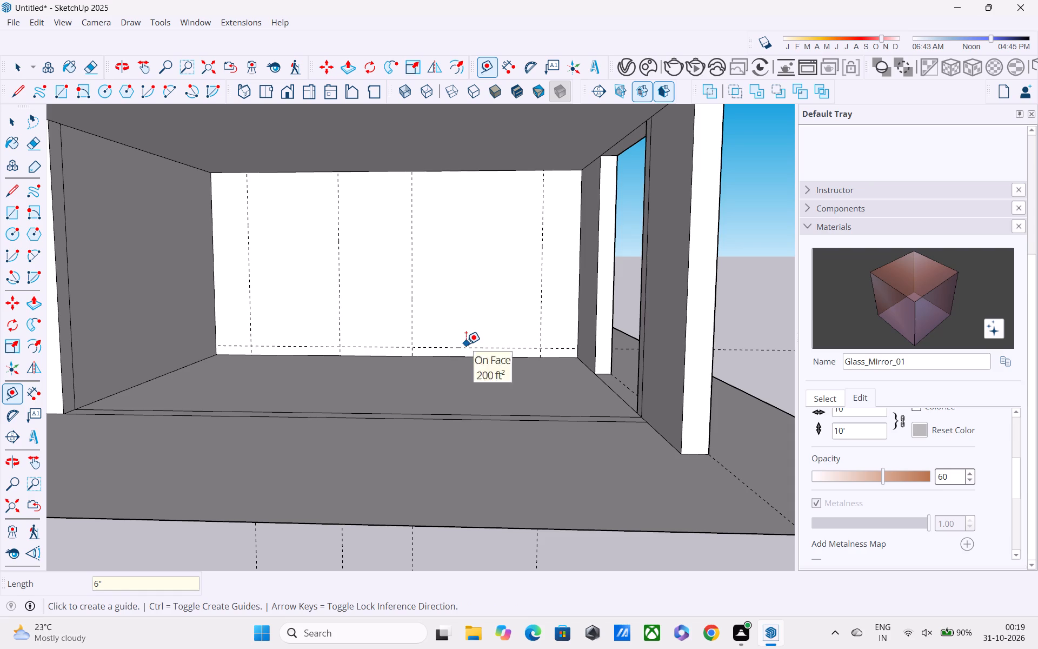
left_click(466, 345)
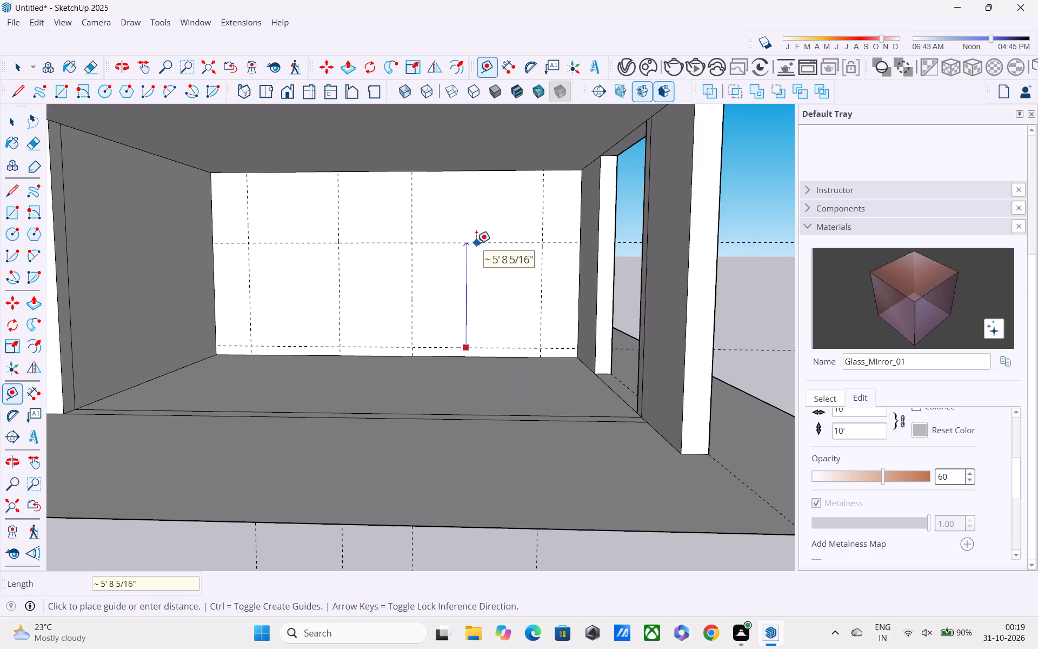
type("7'")
key("Return")
Draw a 5' by 7' rectangle and a 7' by 7' rectangle on the back wall between the guide intersections.
key("r")
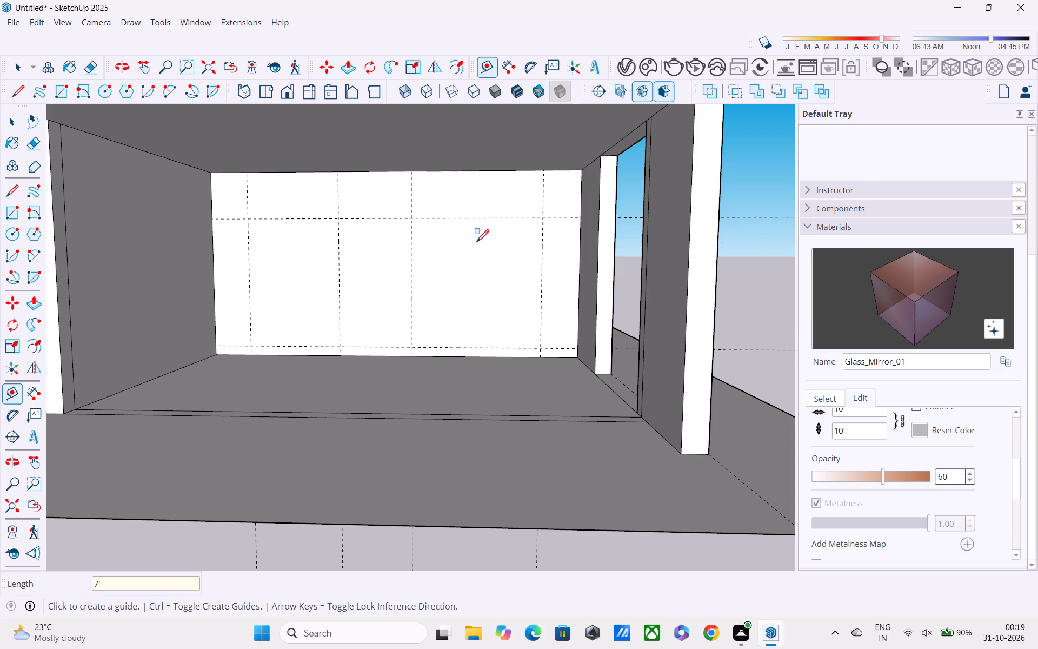
left_click(251, 222)
left_click(337, 345)
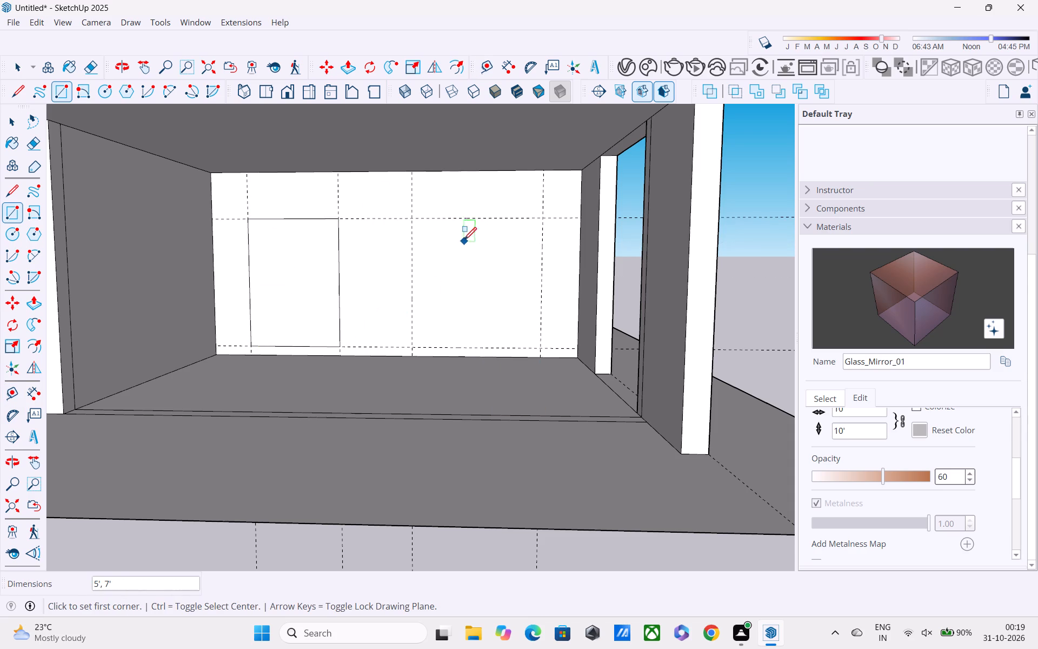
left_click(411, 221)
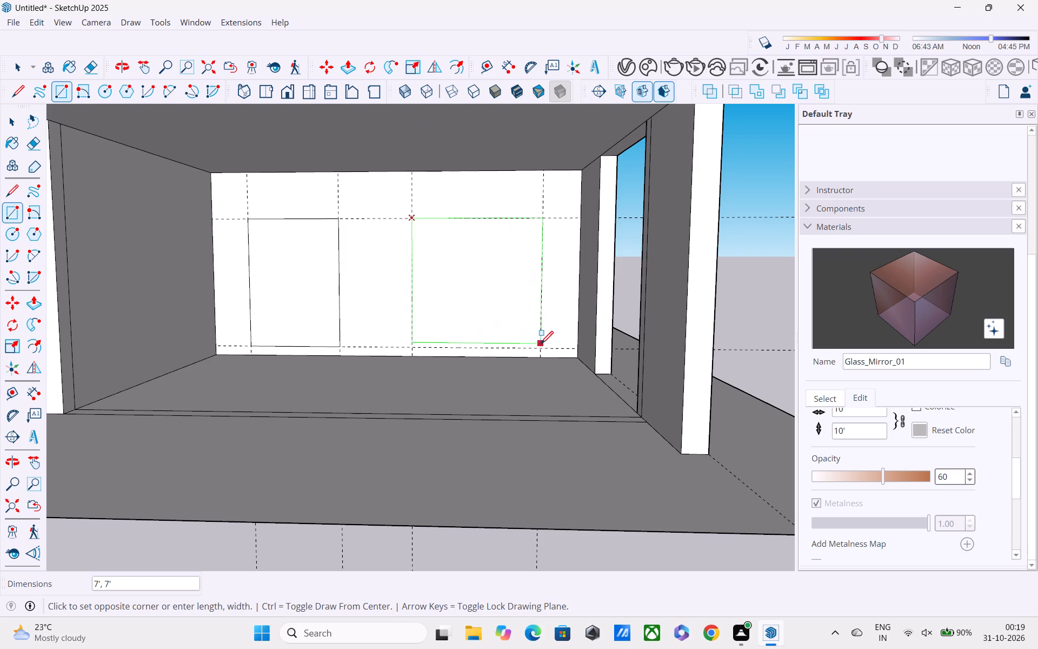
left_click(542, 347)
key("space")
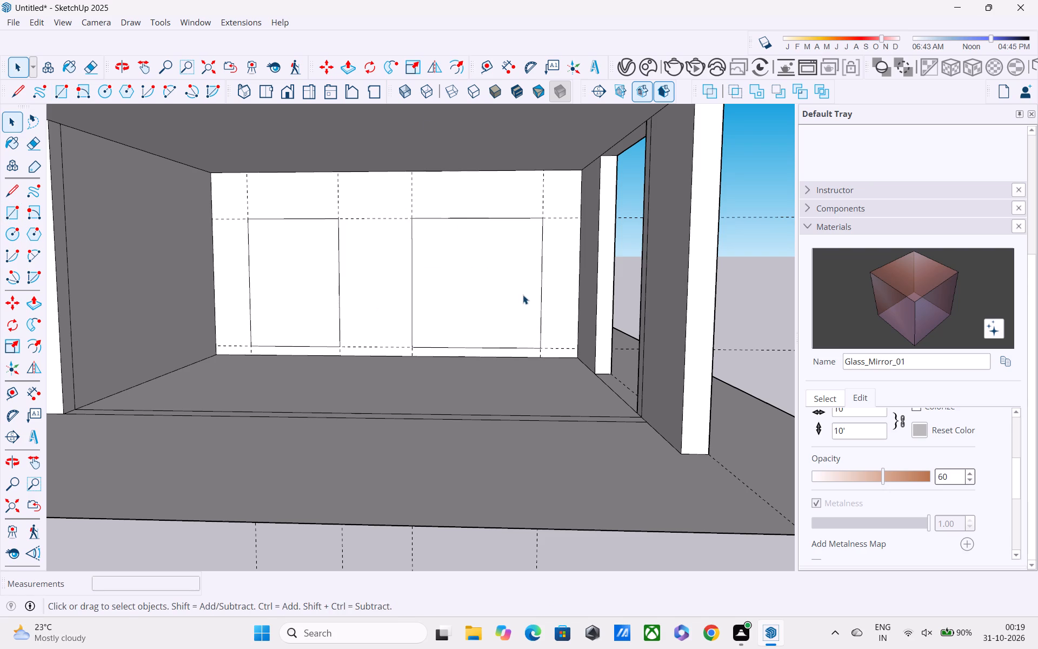
Offset the 5' by 7' rectangle inward by 4" and the 7' by 7' rectangle inward by 3".
key("f")
left_click(321, 280)
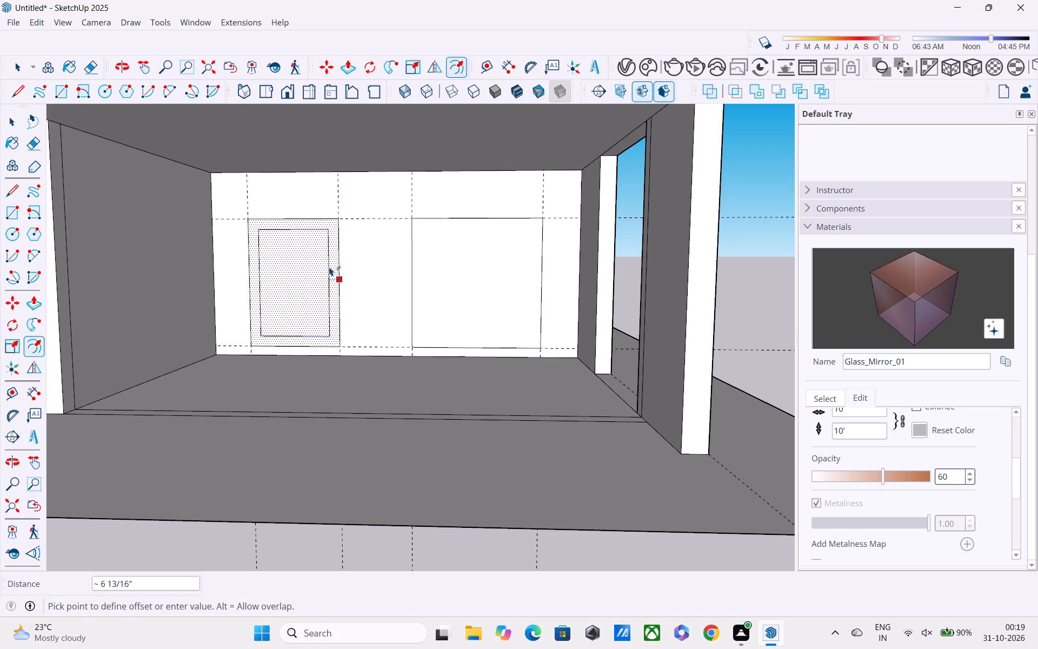
type("4\":")
key("Return")
key("BackSpace")
key("BackSpace")
type("4\"")
key("Return")
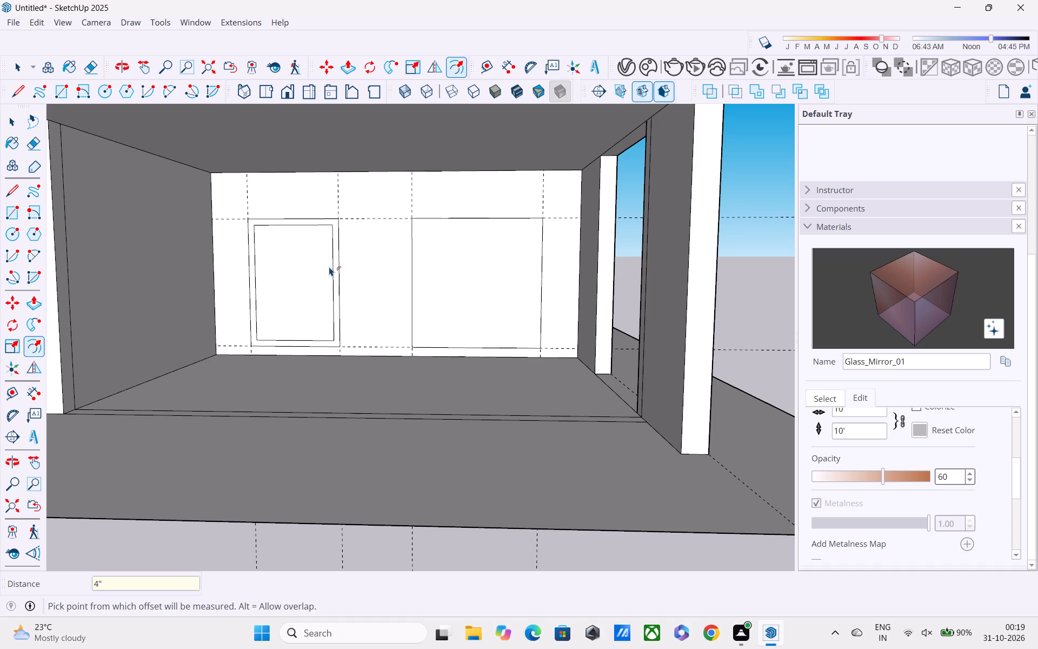
left_click(426, 258)
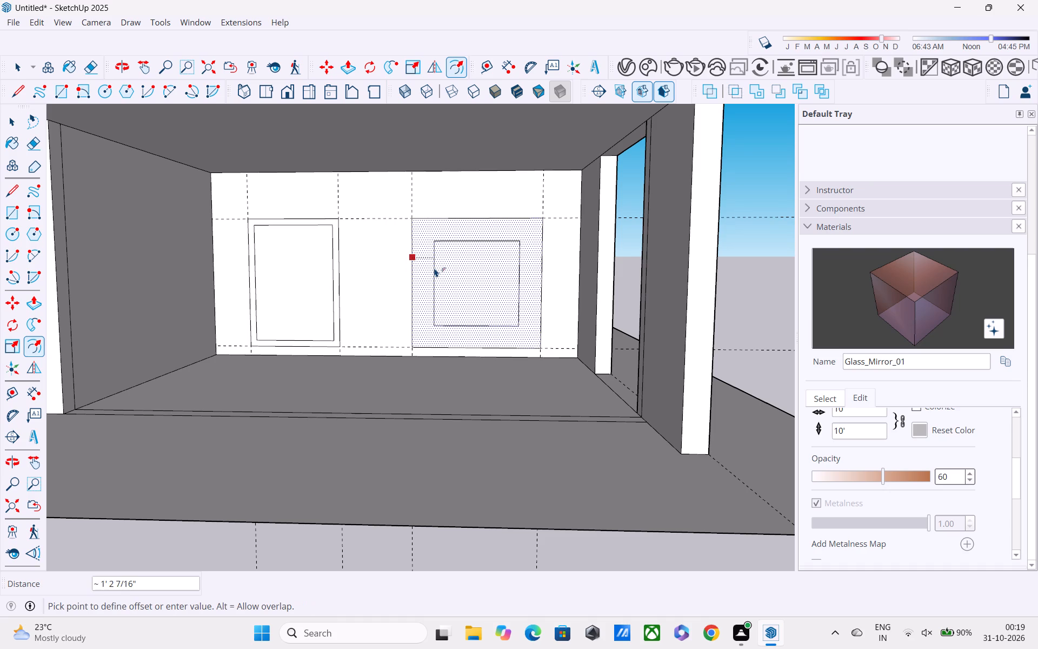
type("3\"")
key("Return")
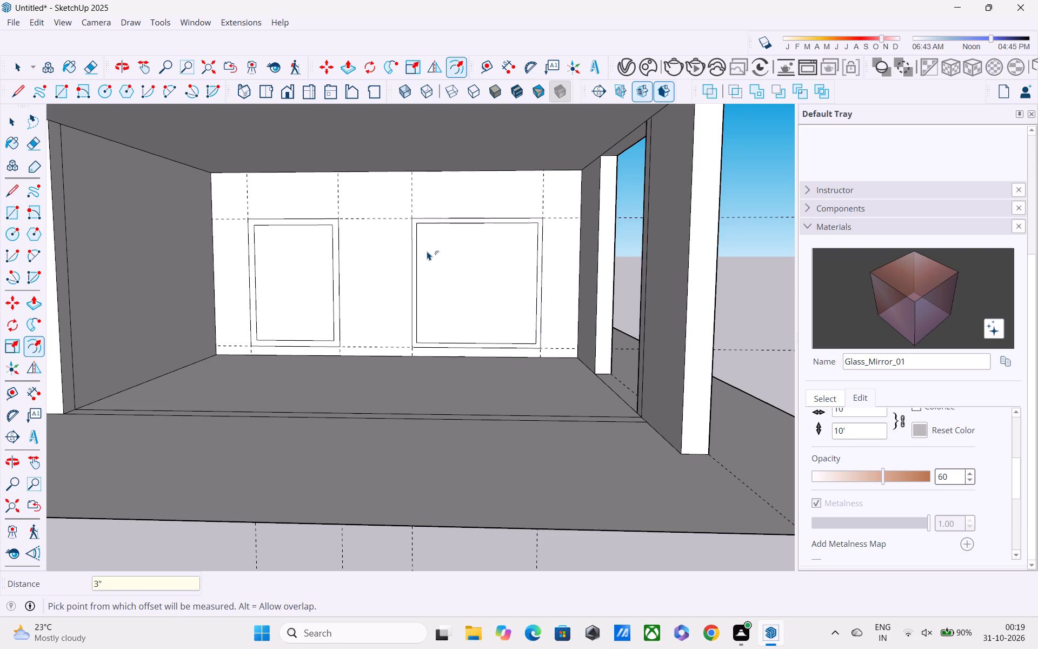
Push both inner rectangles 9" through the back wall to cut the two openings.
key("space")
type("P")
left_click(464, 265)
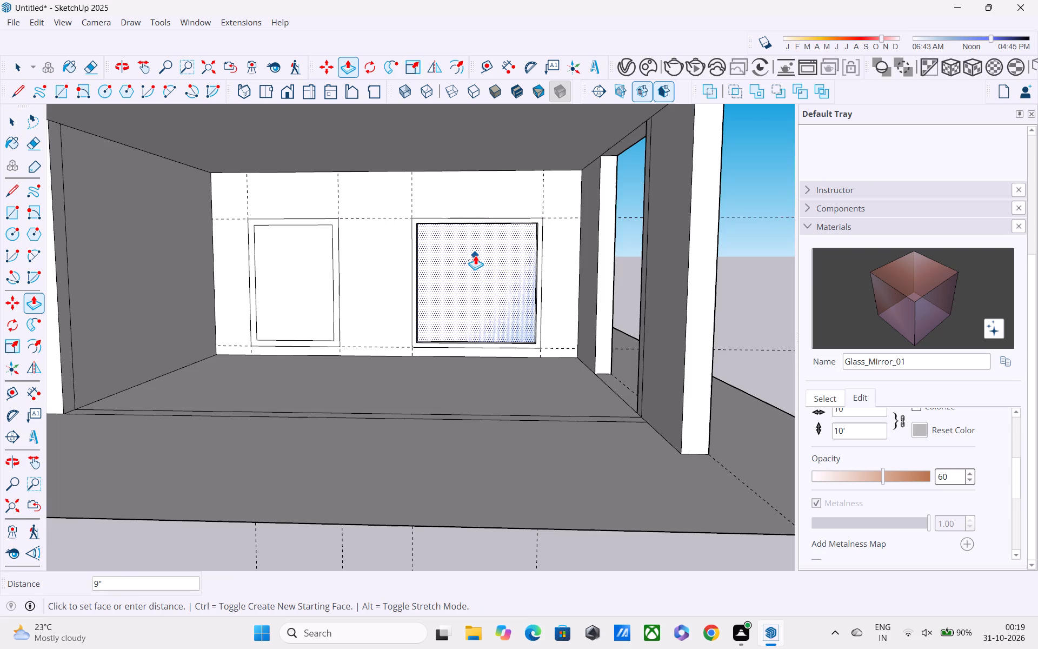
left_click(478, 260)
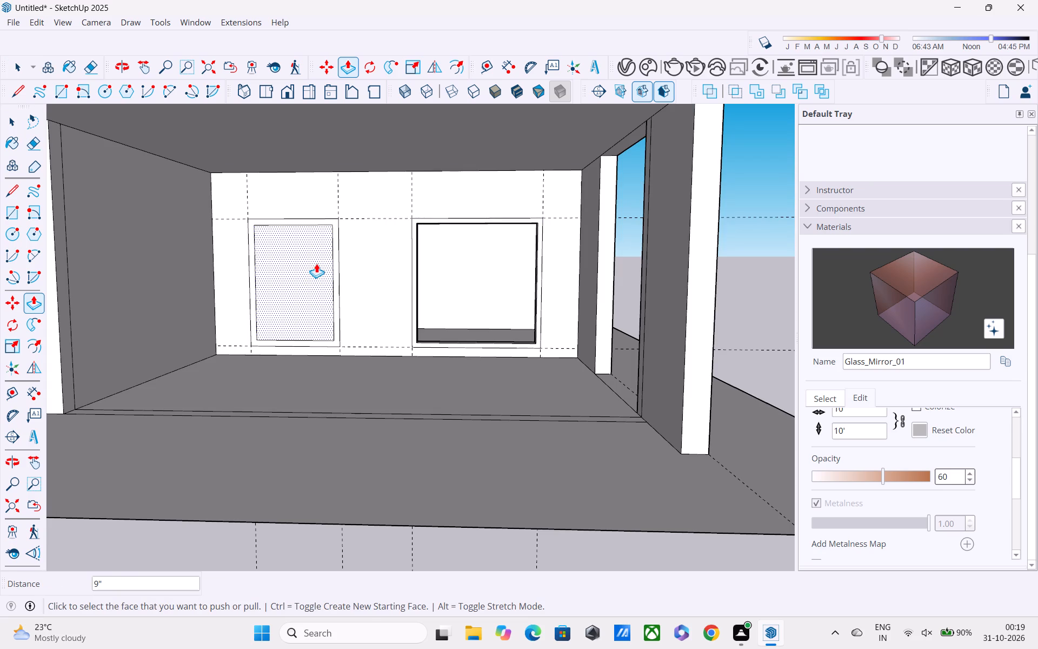
left_click(316, 263)
left_click(325, 246)
Draw a 4' 4" by 6' 4" pane rectangle inside the narrower ground-floor opening, set midway through the wall thickness.
middle_click_drag(326, 256, 275, 229)
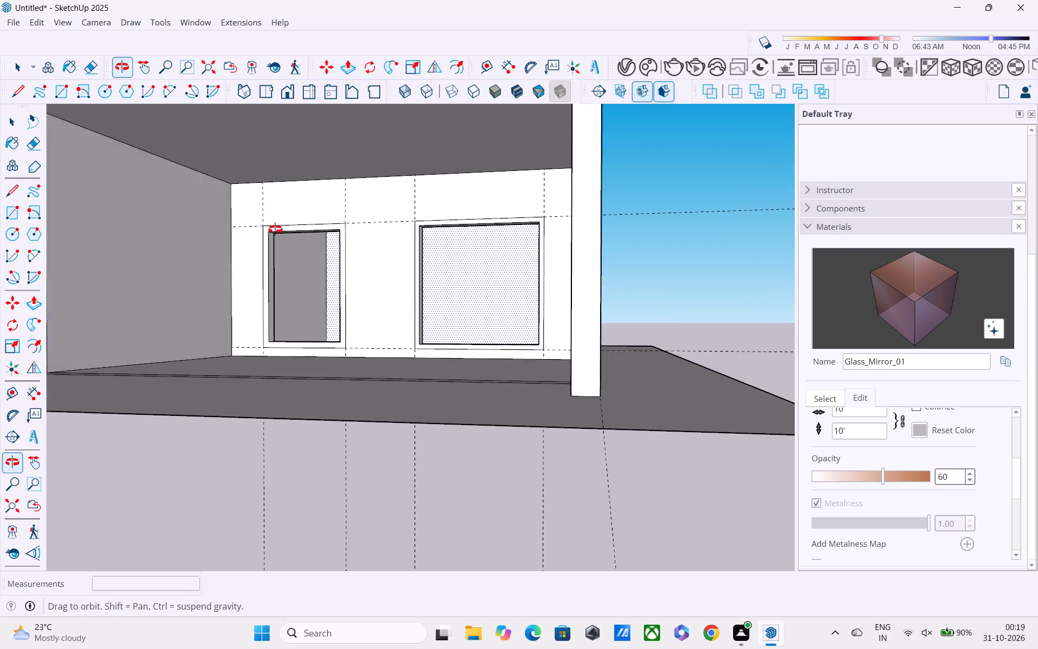
middle_click_drag(275, 229, 263, 229)
scroll(271, 245, "up", 8)
middle_click_drag(288, 229, 284, 181)
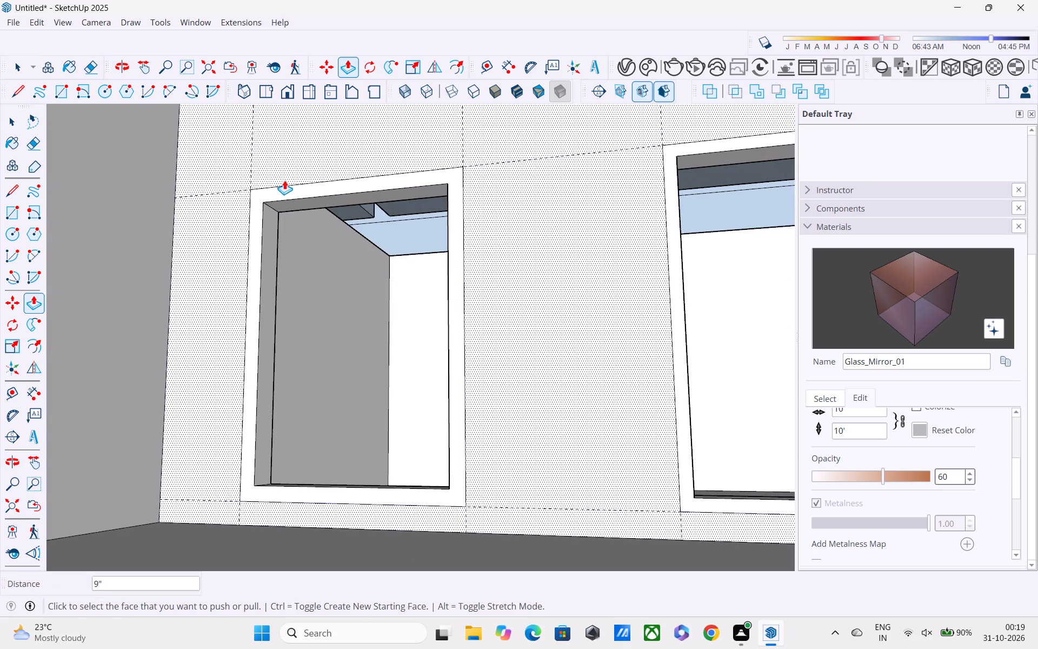
key("r")
scroll(284, 180, "up", 3)
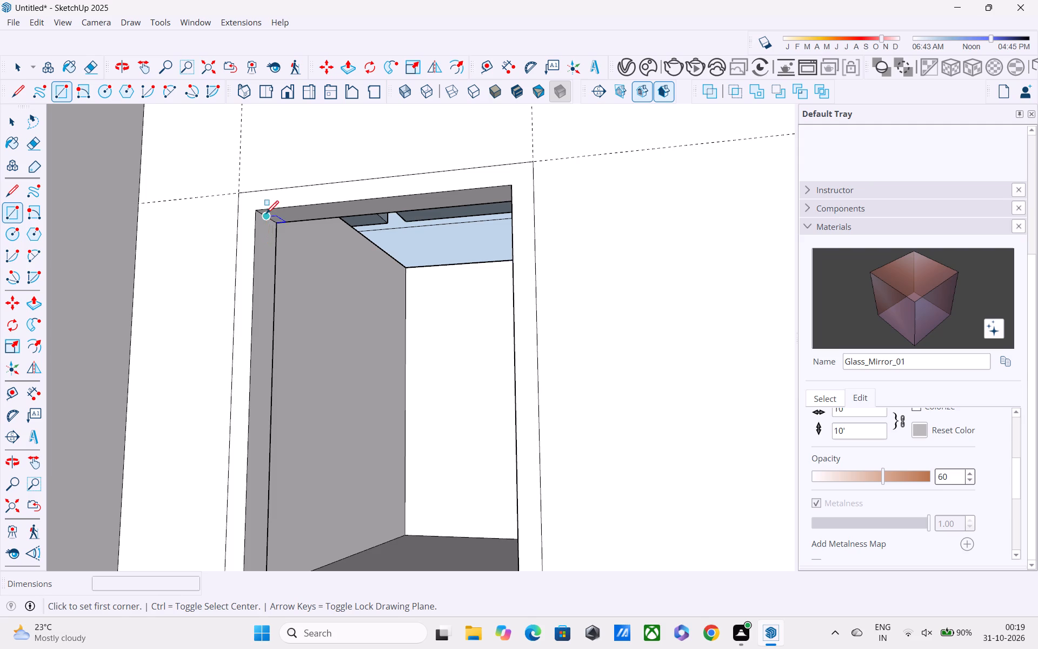
left_click(266, 214)
key("Escape")
scroll(279, 232, "up", 5)
left_click(262, 207)
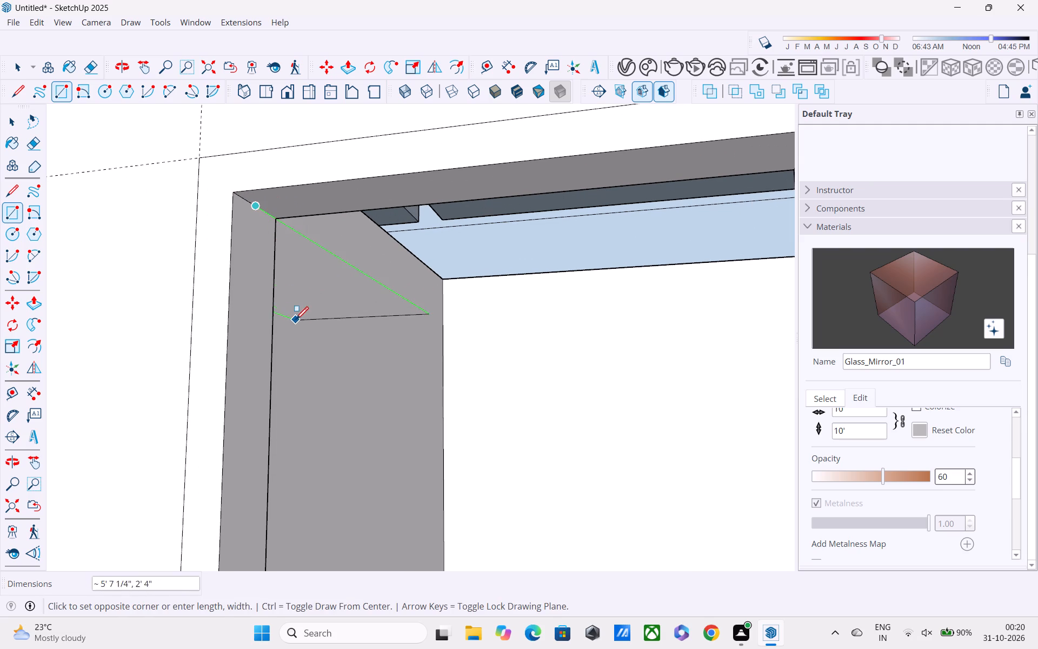
scroll(296, 321, "down", 3)
middle_click_drag(294, 321, 230, 246)
scroll(229, 239, "down", 4)
middle_click_drag(410, 399, 421, 419)
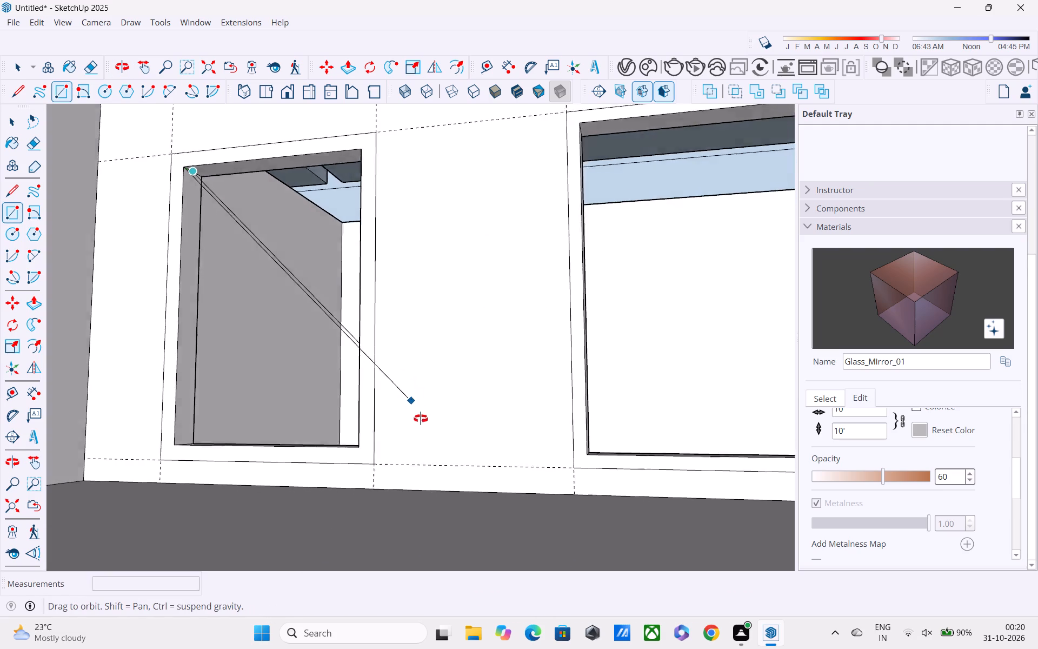
middle_click_drag(421, 419, 544, 431)
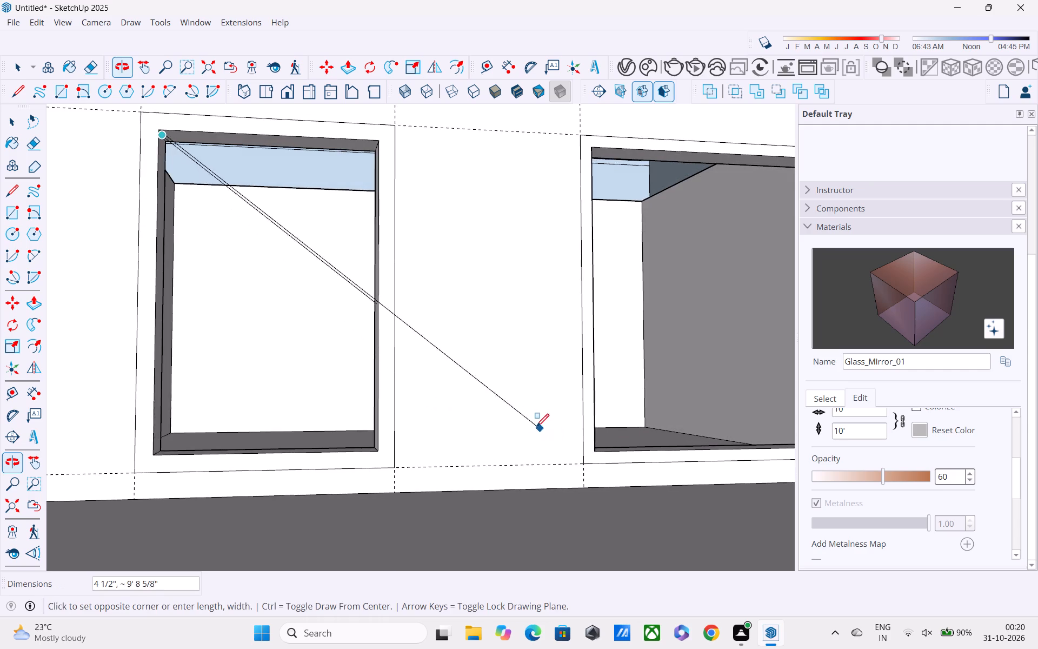
scroll(438, 428, "up", 3)
middle_click_drag(402, 433, 556, 493)
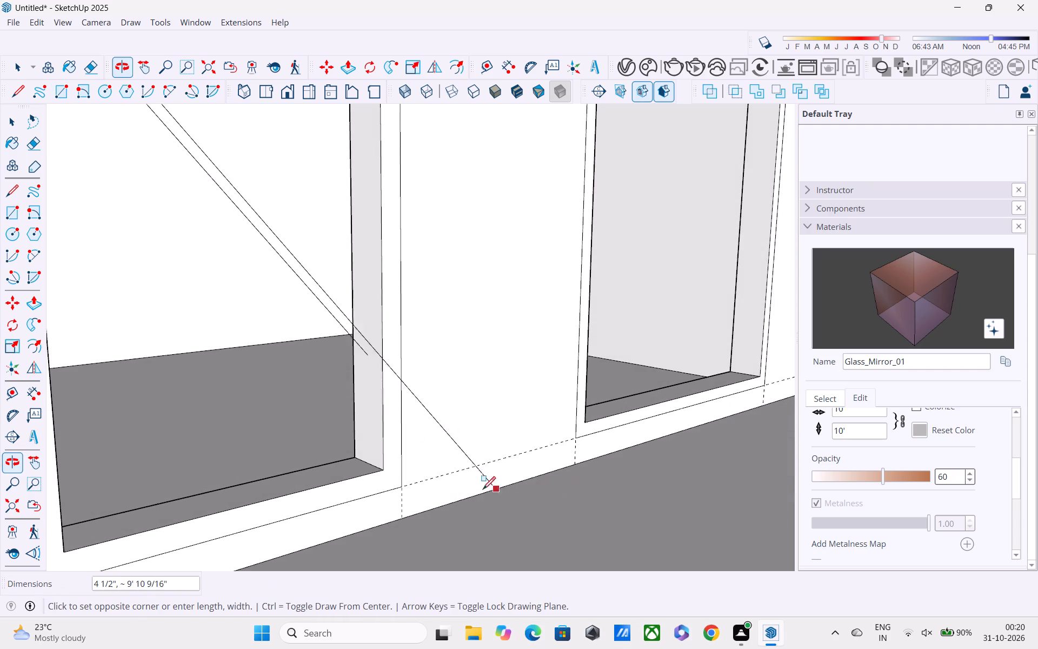
scroll(422, 472, "up", 4)
left_click(349, 460)
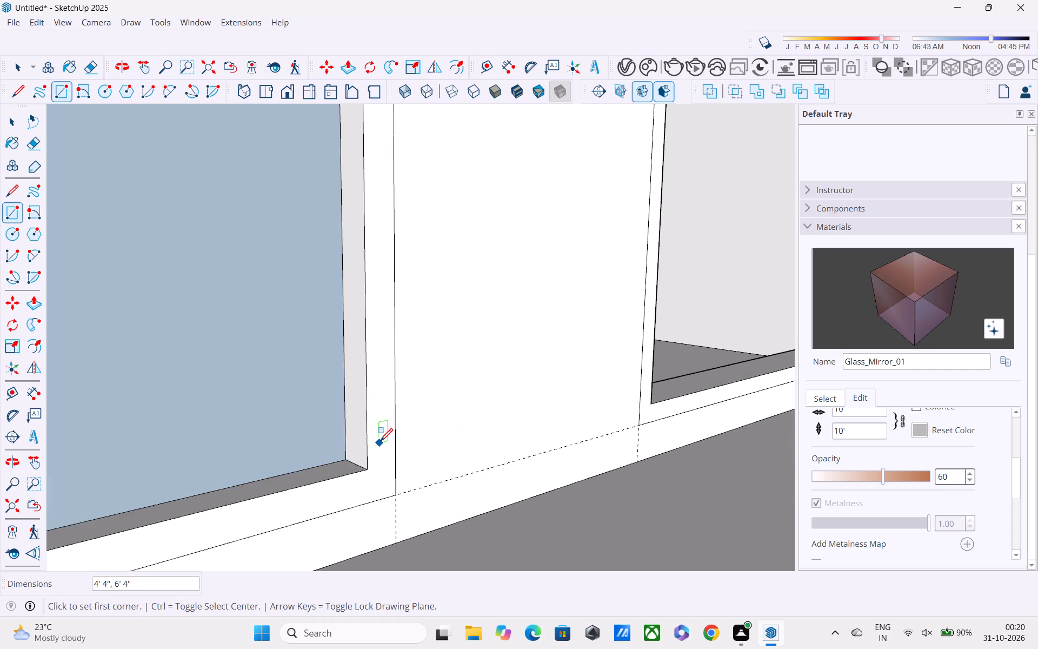
Draw a pane rectangle filling the wider ground-floor opening, between opposite corners midway through the wall thickness.
scroll(380, 442, "down", 4)
middle_click_drag(590, 395, 255, 400)
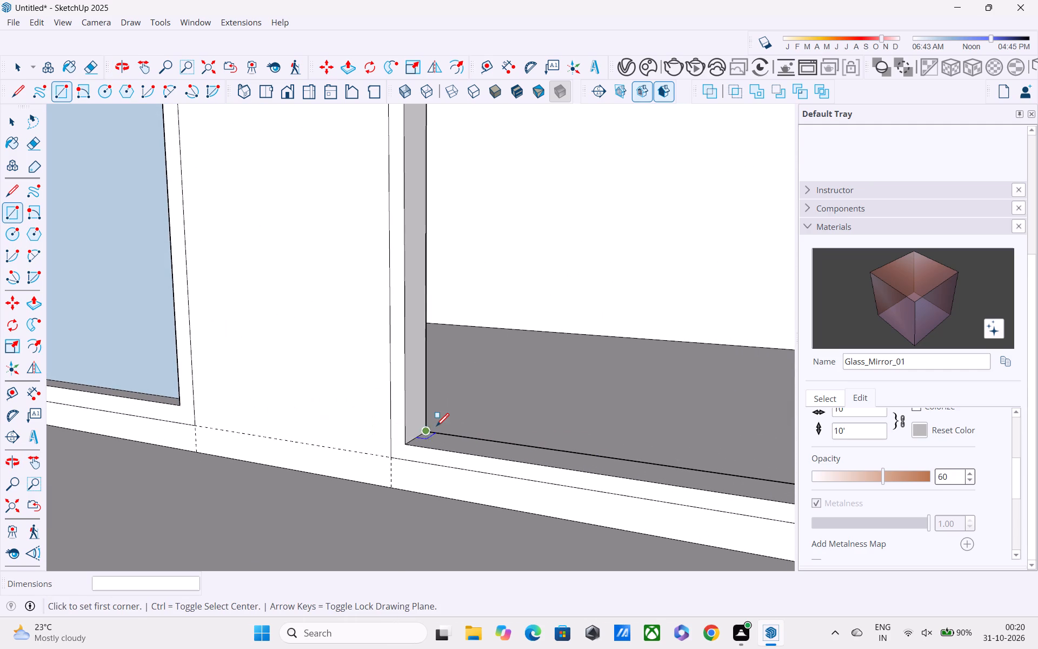
left_click(415, 434)
scroll(604, 452, "down", 3)
middle_click_drag(600, 451, 536, 453)
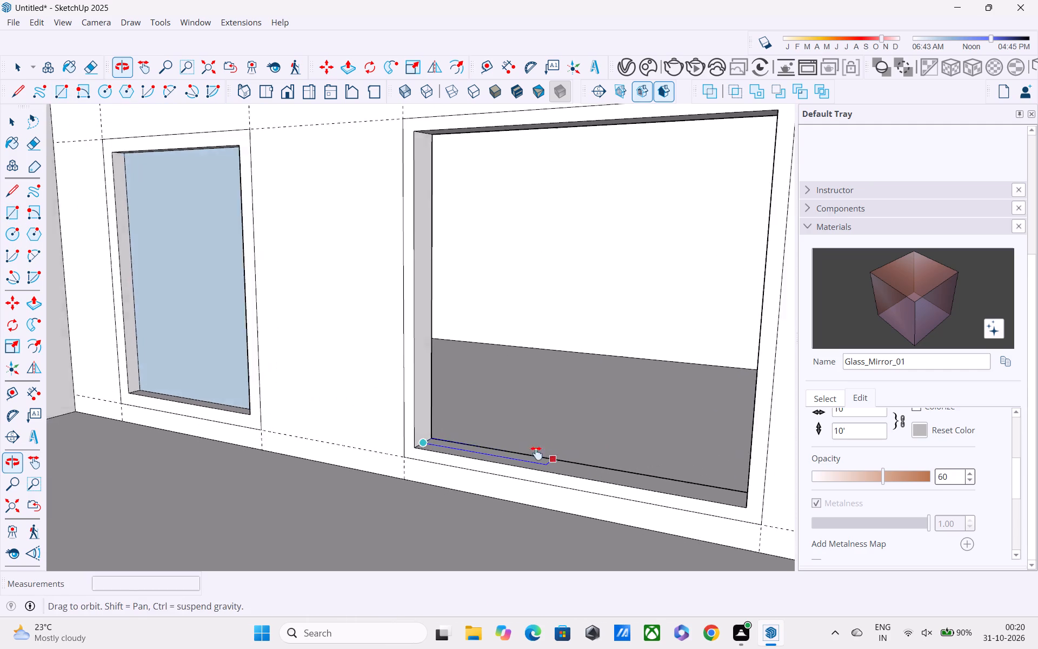
middle_click_drag(536, 453, 441, 465)
scroll(439, 459, "down", 3)
middle_click_drag(449, 459, 694, 345)
scroll(718, 282, "up", 1)
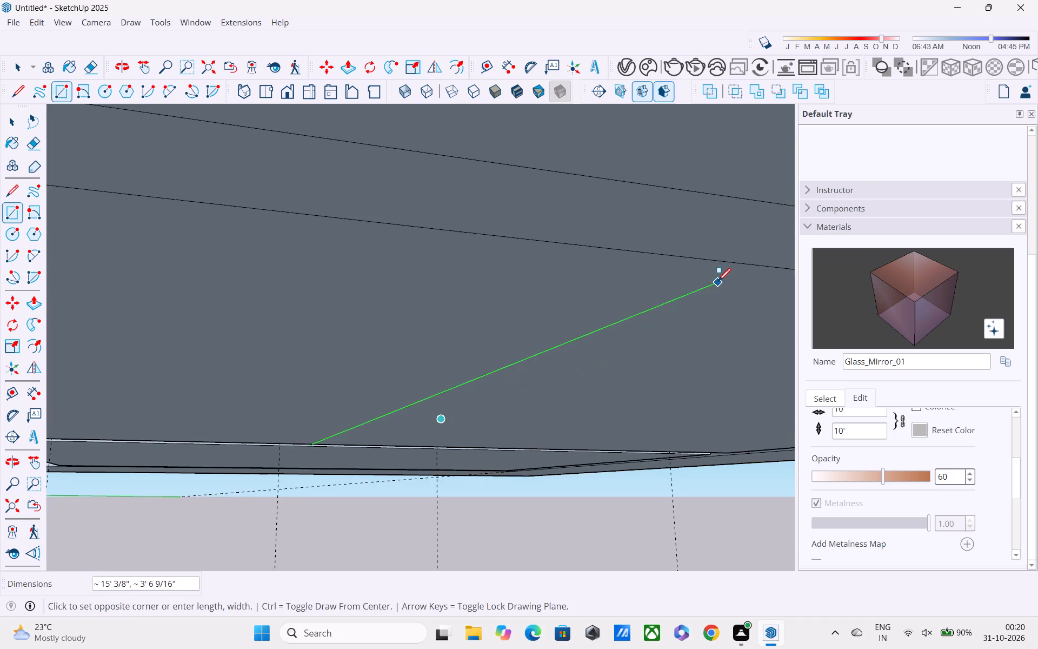
middle_click_drag(718, 282, 707, 540)
scroll(674, 263, "up", 5)
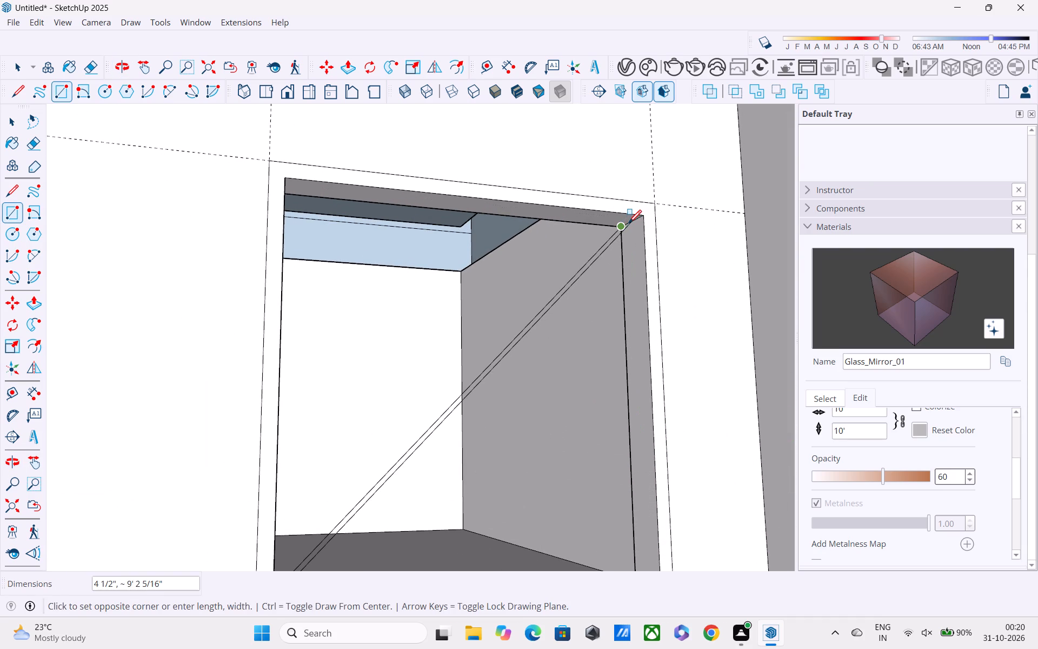
left_click(629, 224)
Paint the pane in the wider ground-floor opening with the Glass_Mirror_01 material.
left_click(921, 296)
left_click(555, 403)
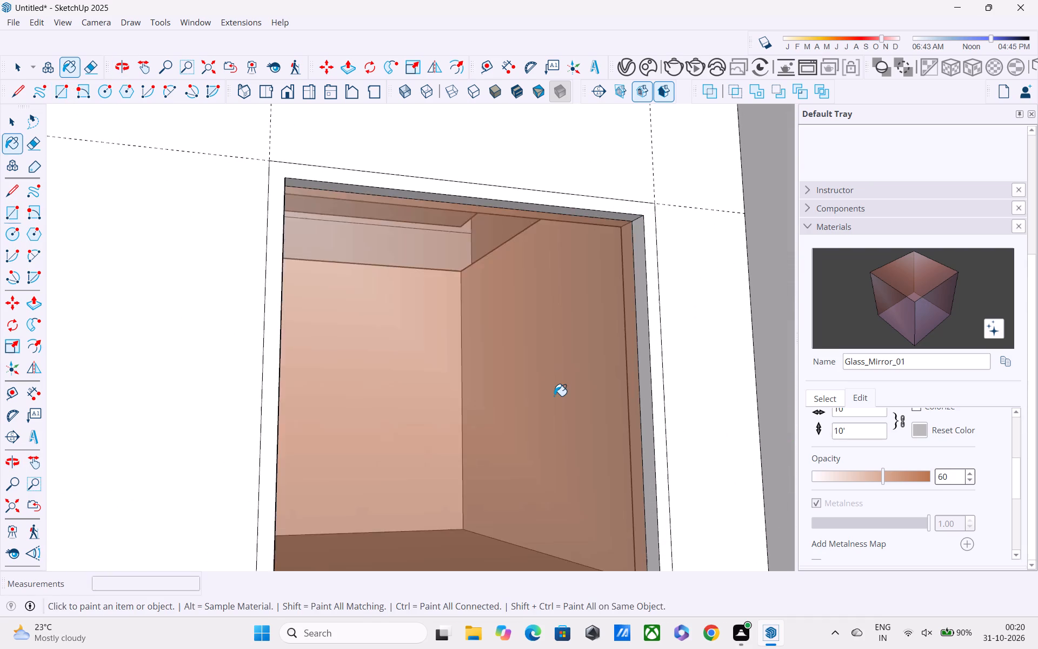
scroll(554, 386, "down", 2)
scroll(470, 426, "down", 3)
middle_click_drag(470, 426, 423, 456)
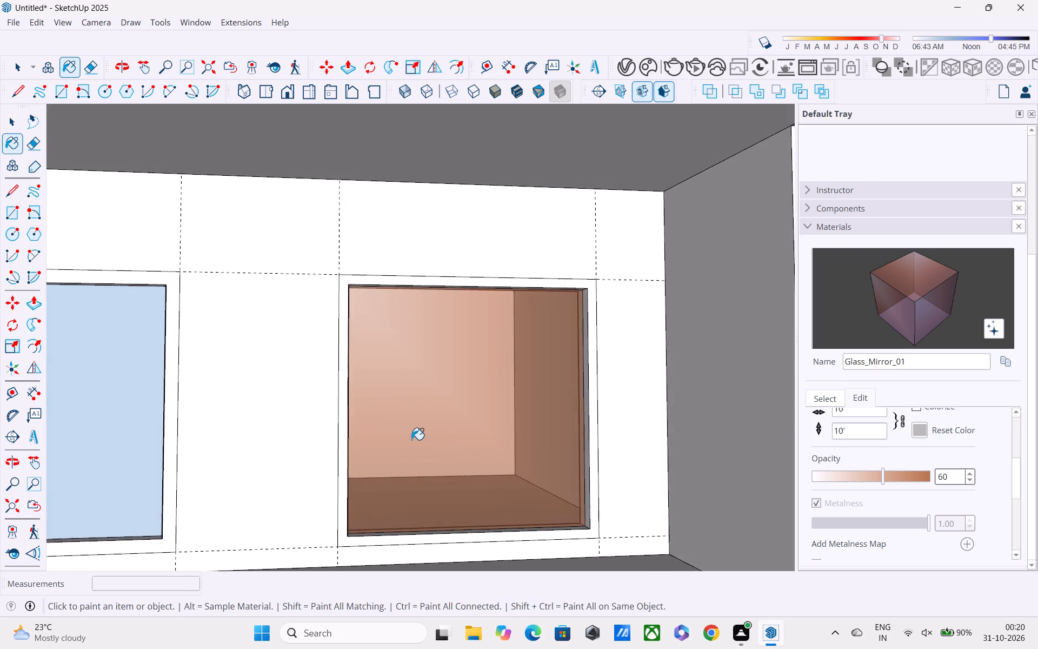
scroll(410, 439, "down", 4)
middle_click_drag(410, 436, 362, 455)
scroll(355, 440, "down", 3)
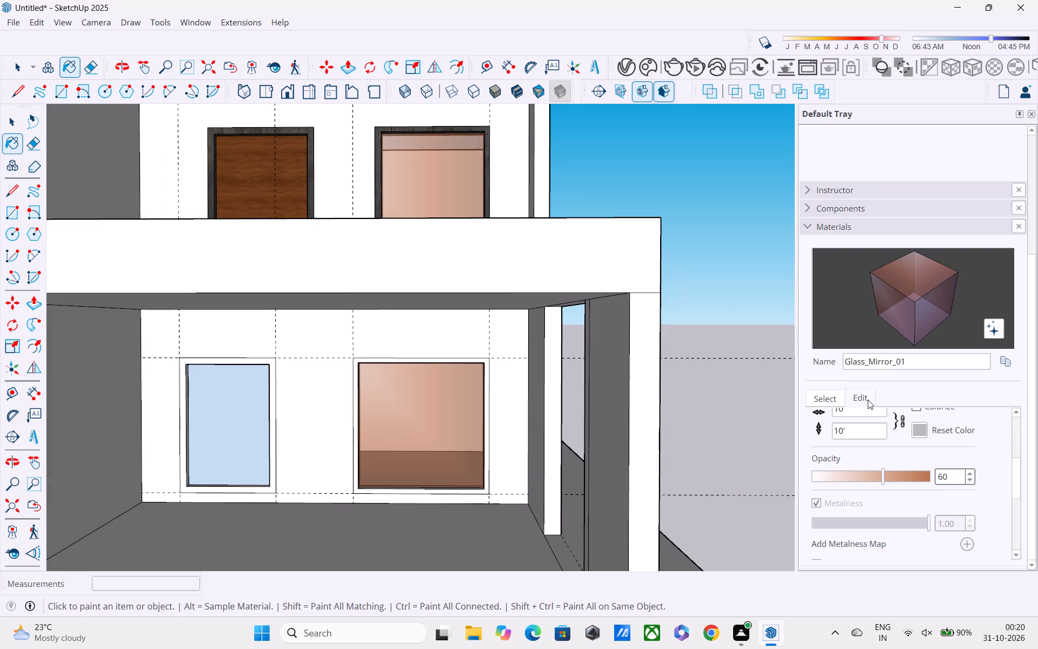
Paint the panel in the narrower ground-floor opening with Wood_Veneer_15_1K from the Wood materials.
left_click(826, 397)
left_click(893, 412)
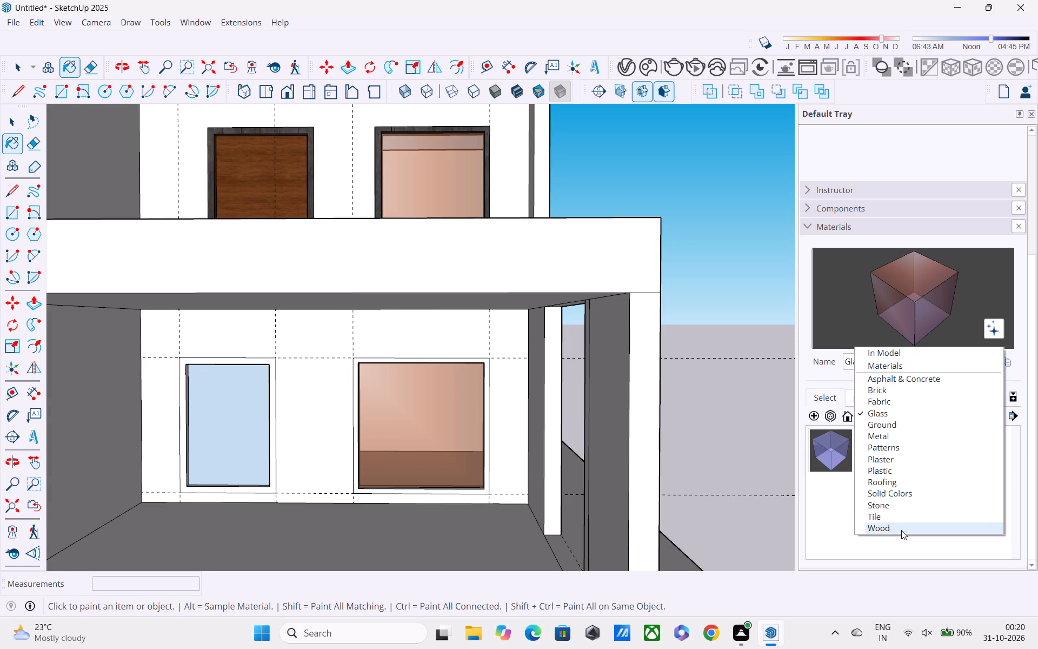
left_click(901, 530)
left_click(877, 494)
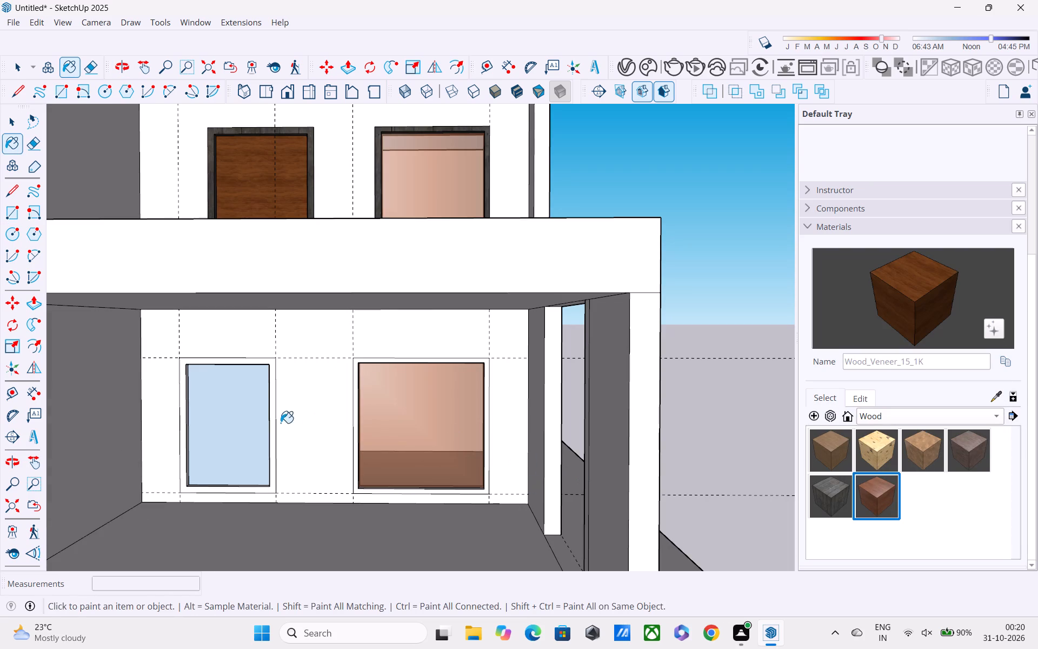
left_click(241, 415)
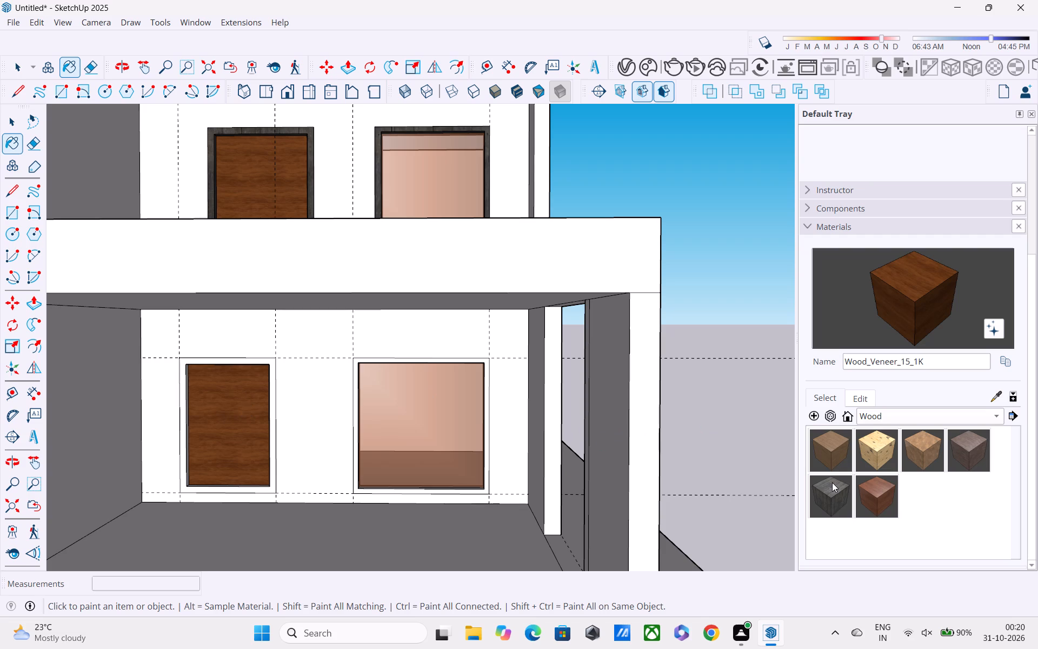
Paint the frames around both ground-floor openings with Wood_Planks_01_1K, keeping the glass on the wider pane.
left_click(839, 486)
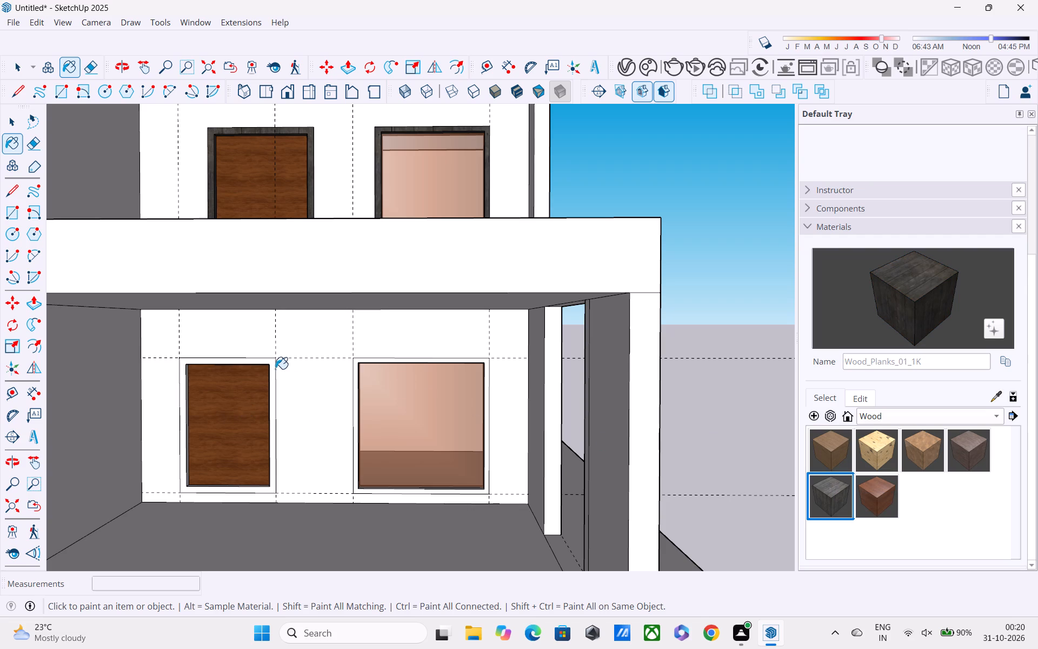
left_click(268, 364)
left_click(255, 365)
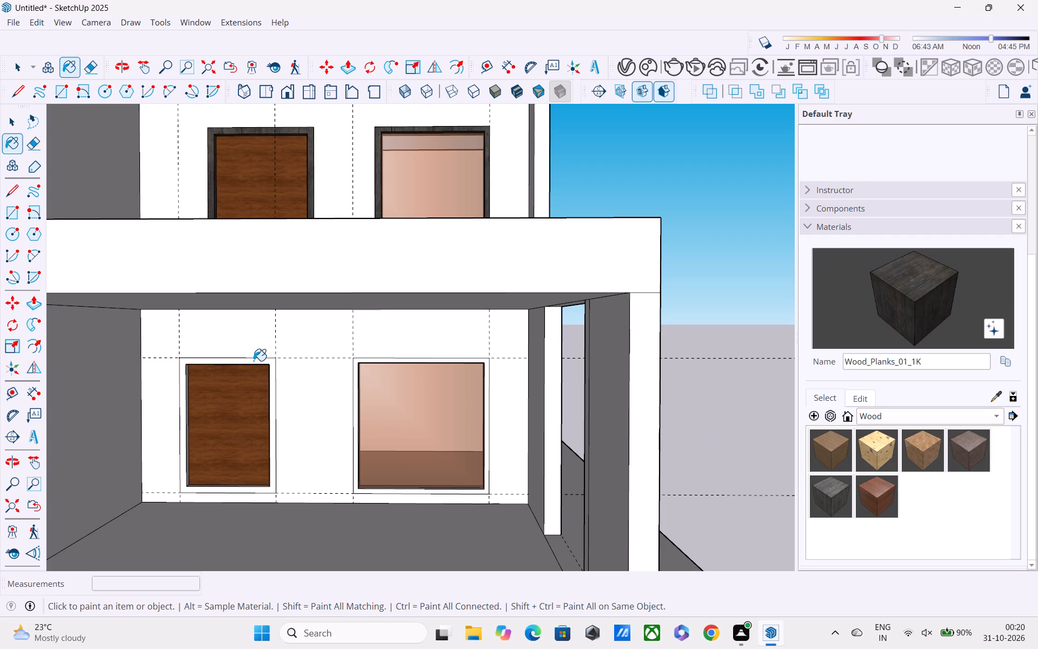
left_click(254, 361)
left_click(360, 365)
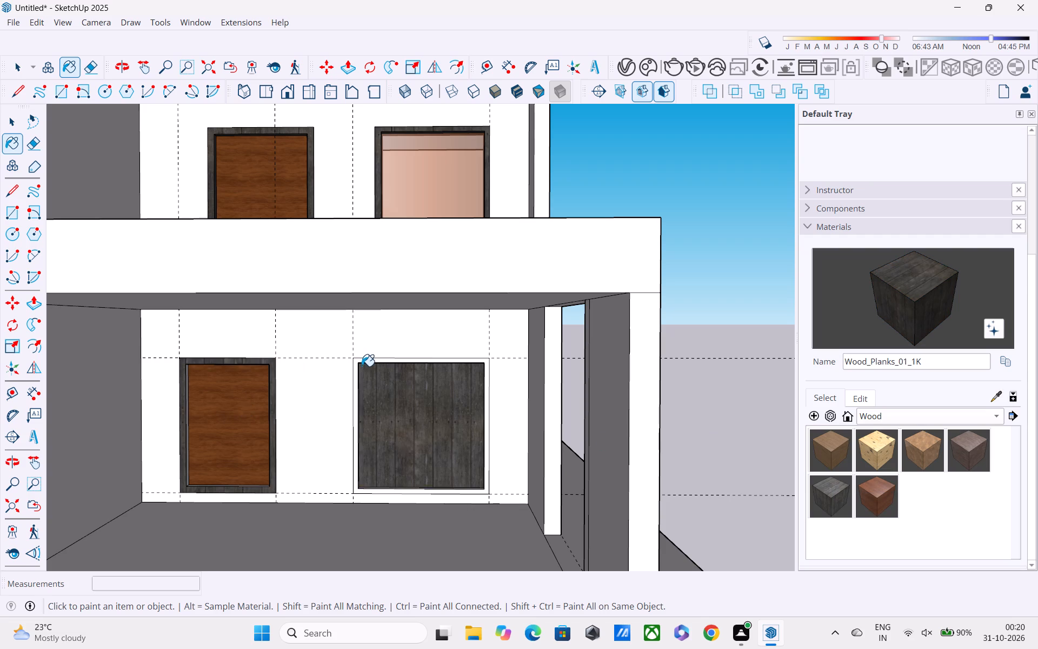
key("ctrl+z")
scroll(364, 368, "up", 3)
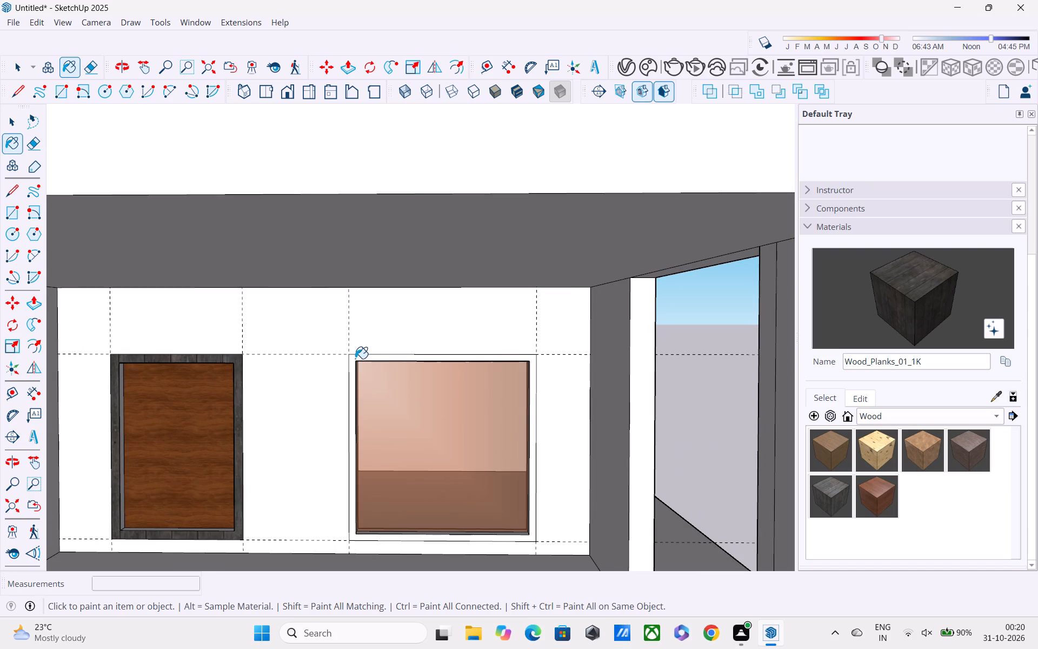
left_click(355, 359)
scroll(355, 357, "down", 3)
key("space")
scroll(696, 347, "down", 3)
middle_click(696, 347)
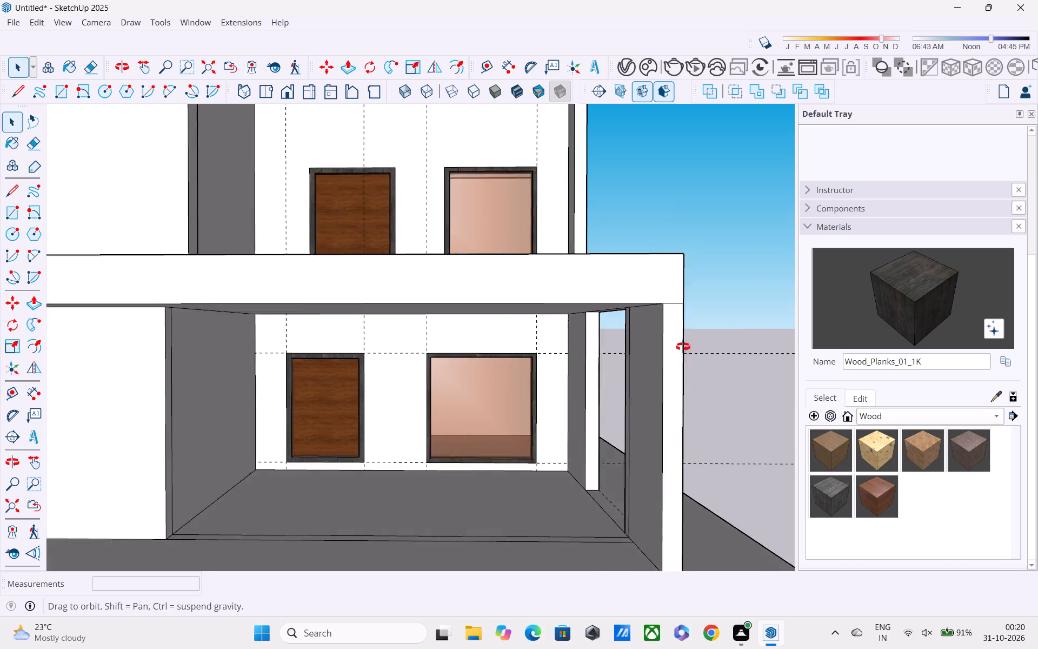
scroll(700, 342, "down", 4)
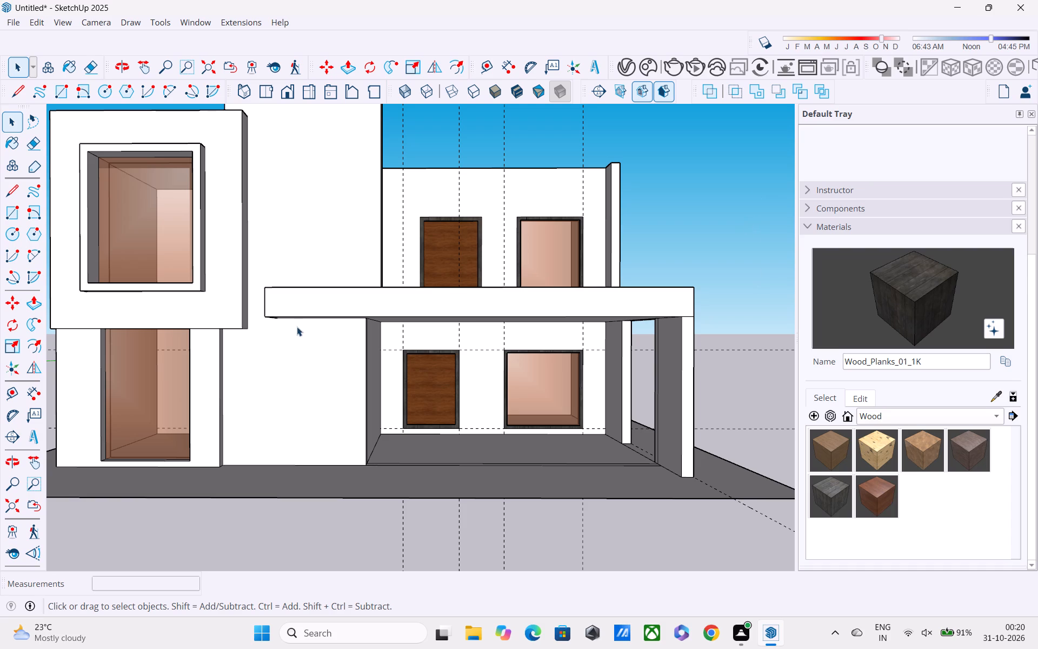
Draw a narrow rectangle about 10 5/8" by 18' 3" on the upper terrace slab, starting at the free-standing wall end's outer corner.
middle_click_drag(295, 323, 135, 363)
scroll(278, 318, "up", 4)
middle_click_drag(382, 300, 238, 374)
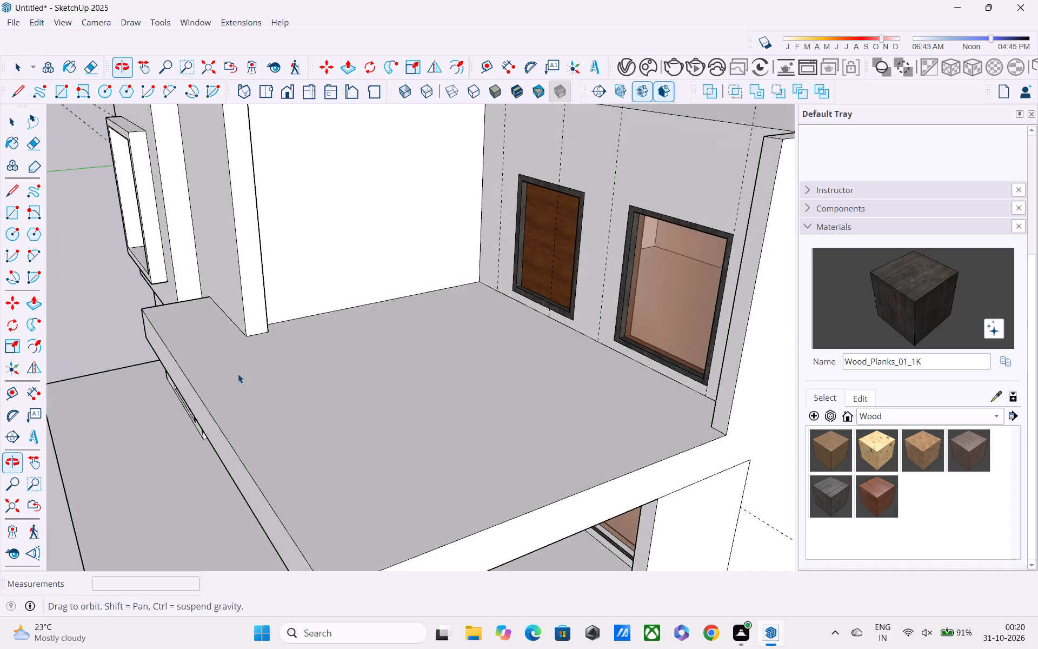
middle_click_drag(238, 374, 238, 378)
scroll(257, 374, "down", 3)
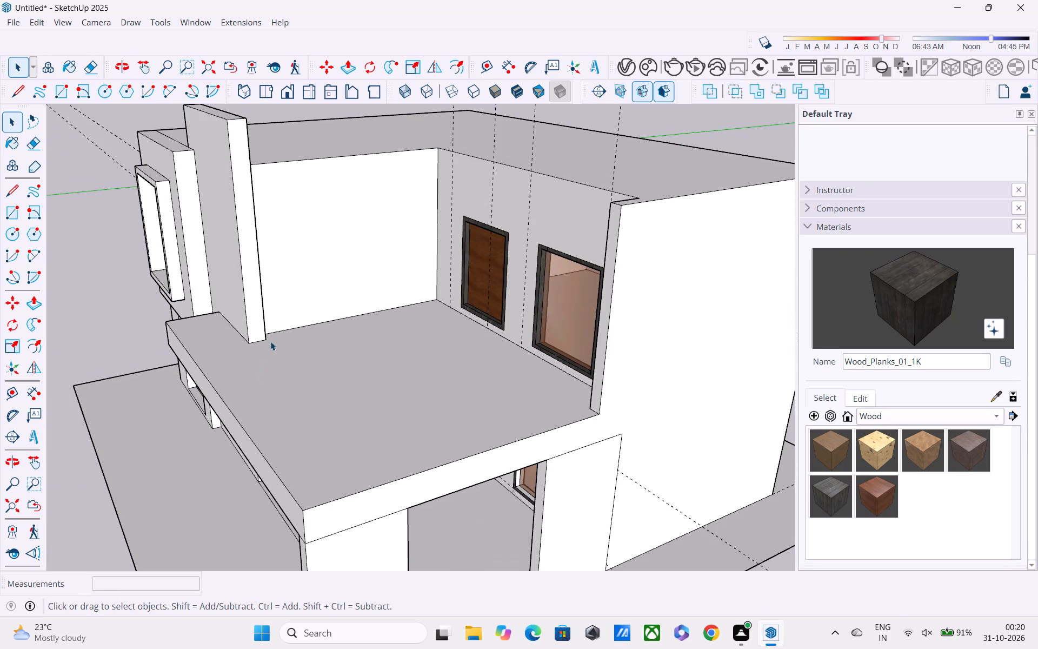
middle_click_drag(270, 341, 280, 374)
scroll(302, 367, "up", 2)
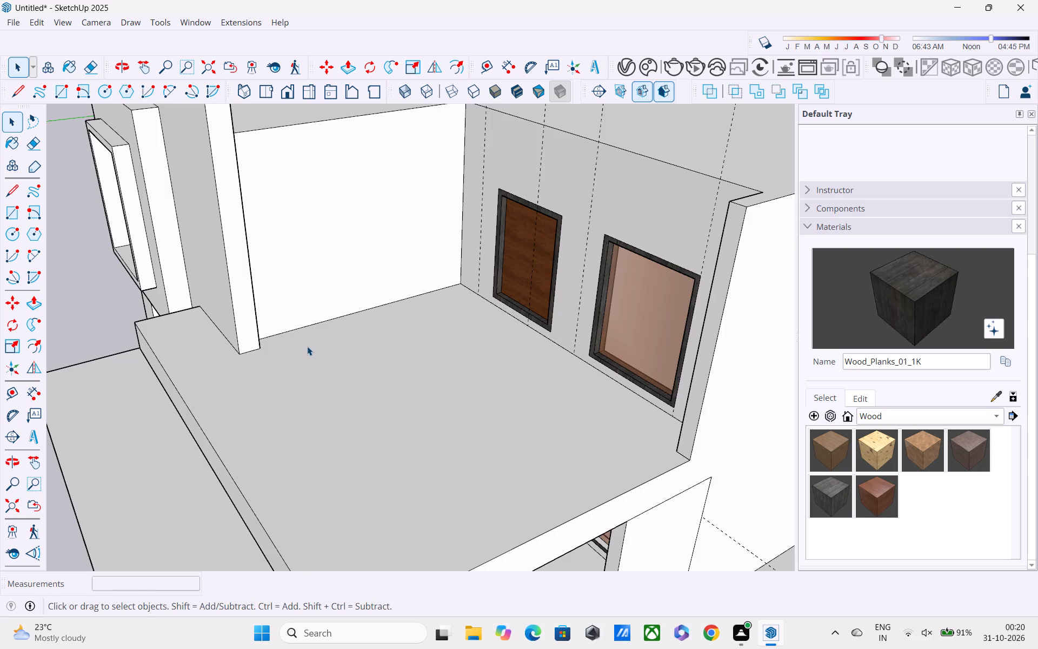
key("r")
scroll(309, 340, "up", 3)
left_click(218, 361)
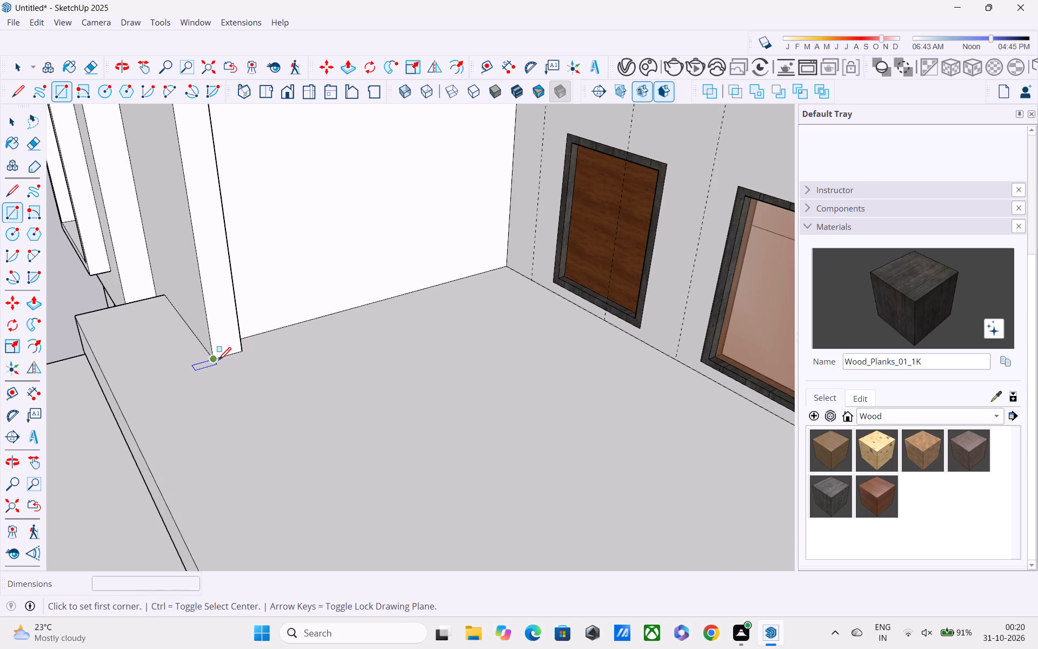
middle_click_drag(398, 513, 285, 291, "shift")
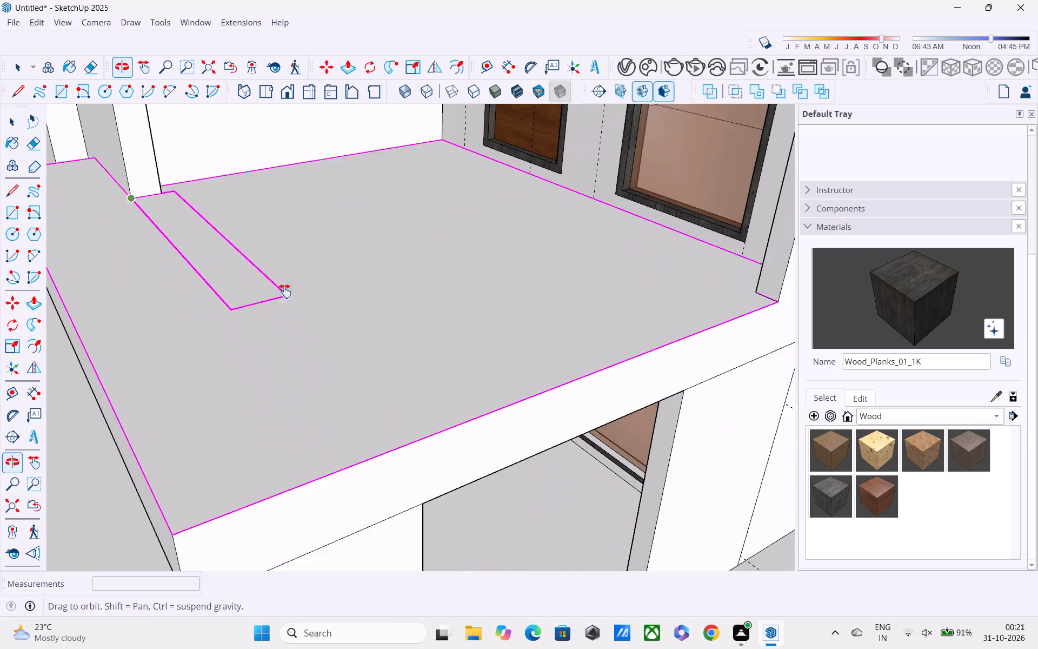
middle_click_drag(285, 291, 281, 283, "shift")
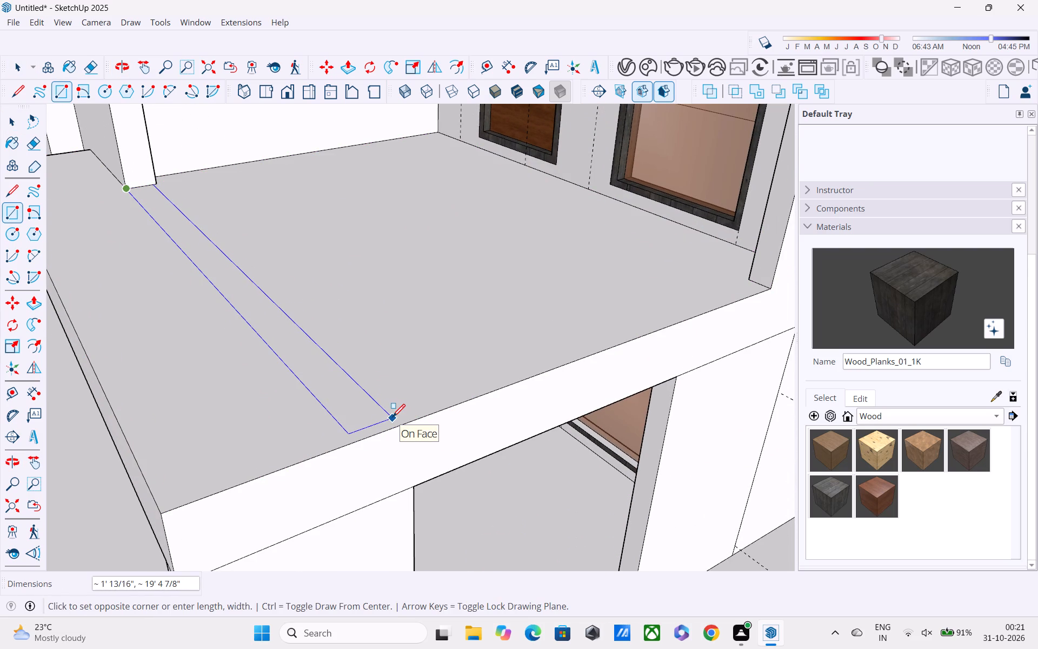
scroll(392, 418, "up", 2)
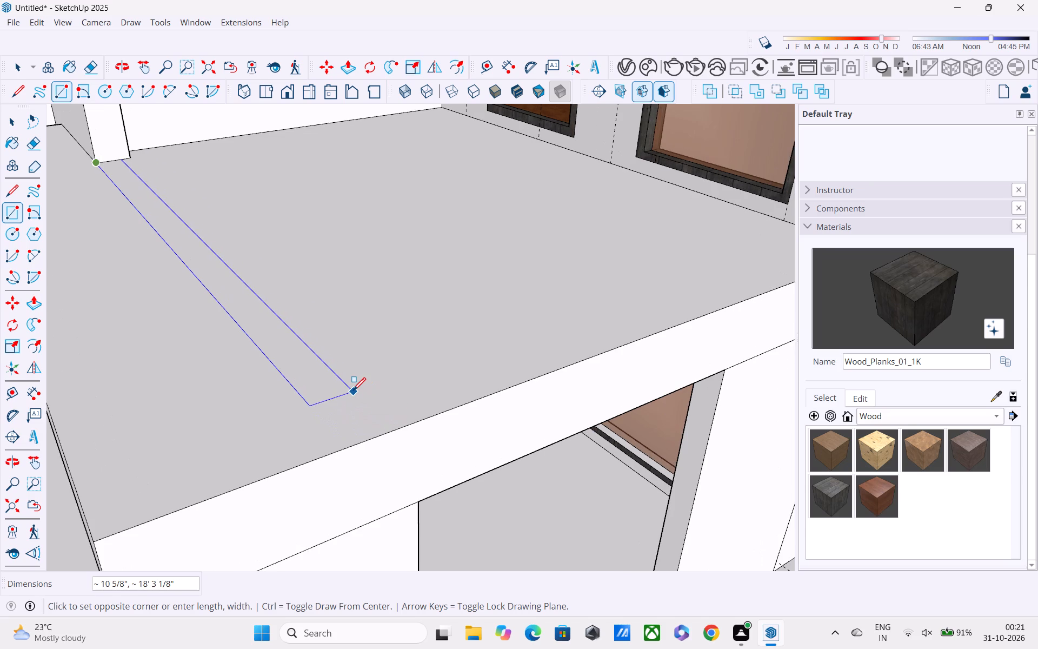
left_click(353, 392)
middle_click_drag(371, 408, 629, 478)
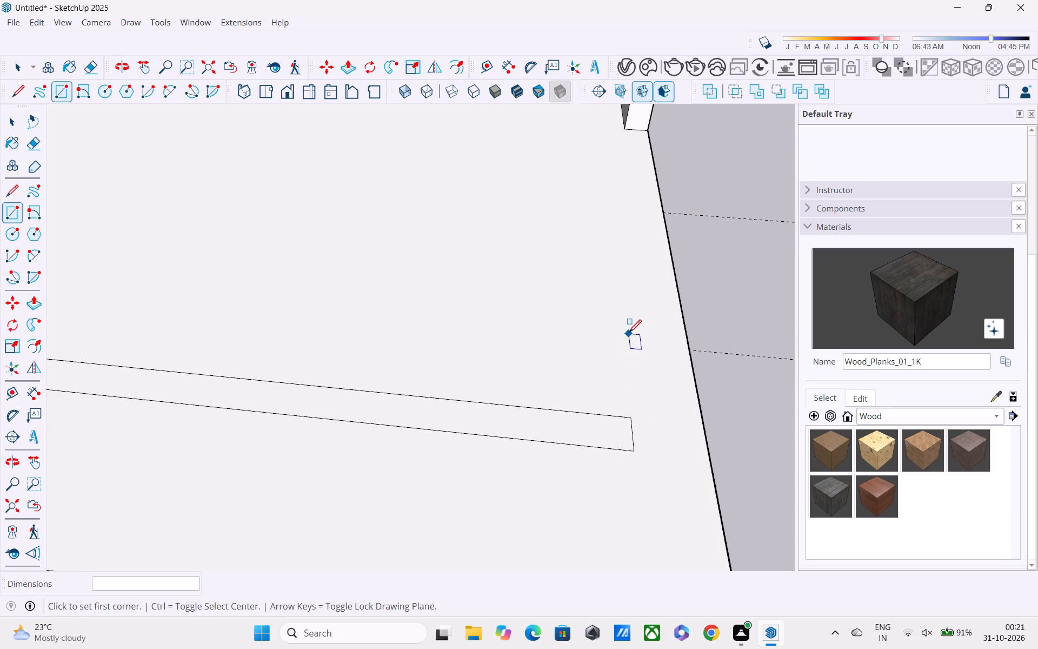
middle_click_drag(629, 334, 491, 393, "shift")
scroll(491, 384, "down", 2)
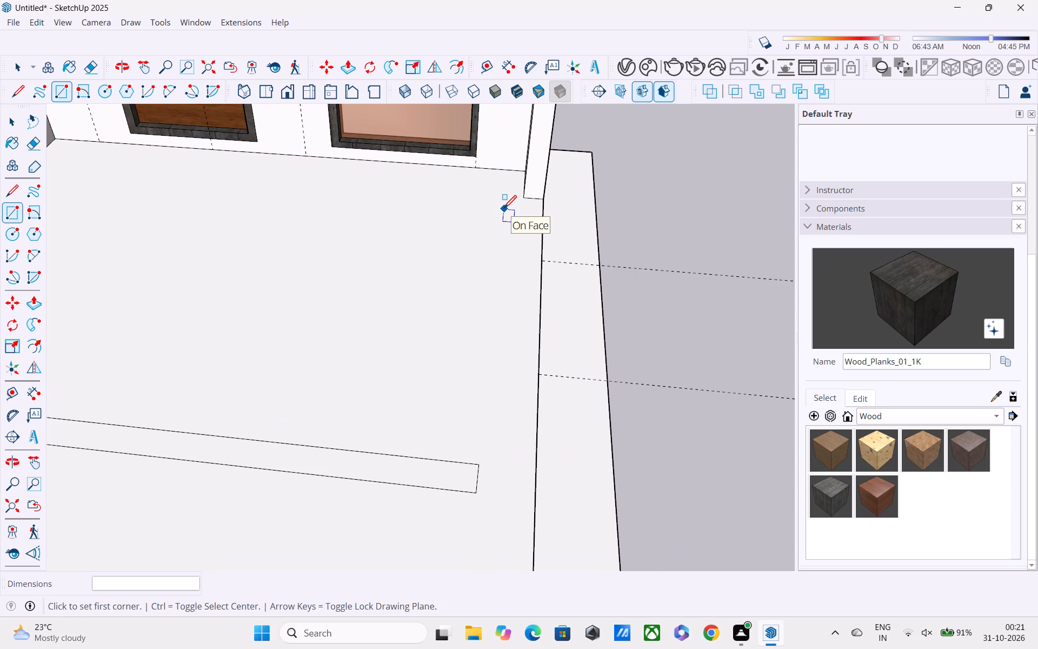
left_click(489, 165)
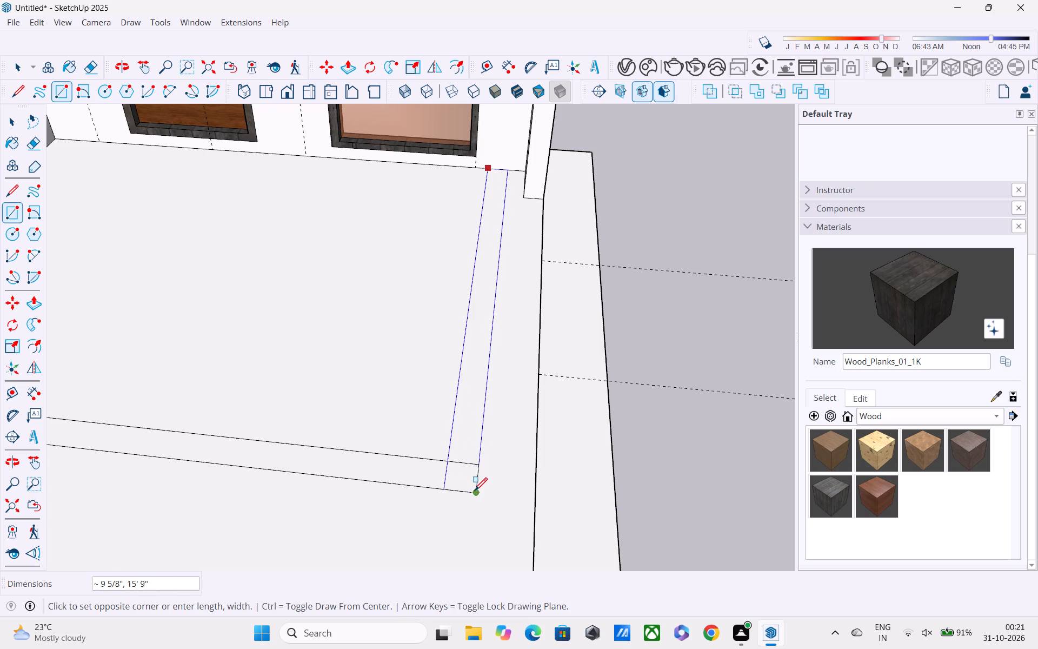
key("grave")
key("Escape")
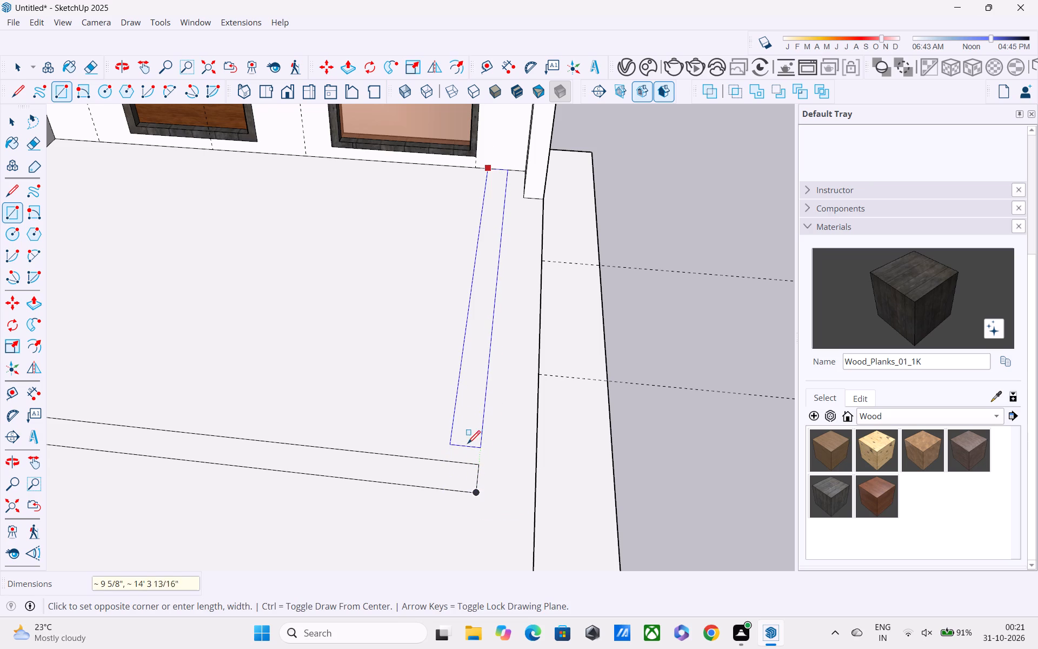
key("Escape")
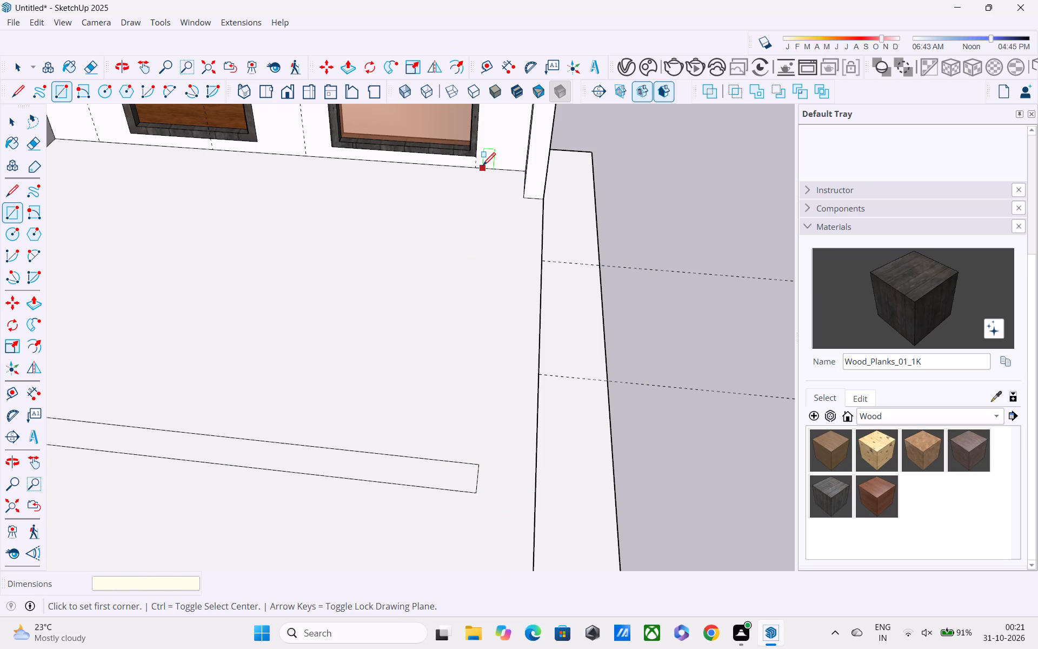
Draw a rectangle about 1' by 15' 9" on the terrace slab, from the window wall's base to the first strip's outer end corner.
left_click(483, 167)
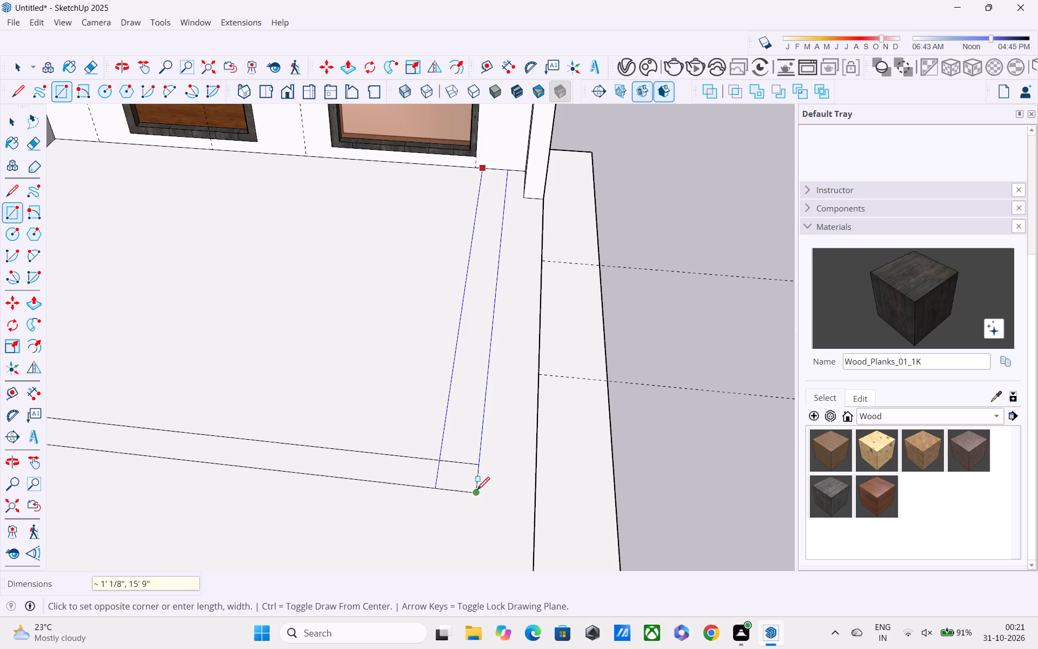
left_click(477, 491)
scroll(478, 474, "down", 1)
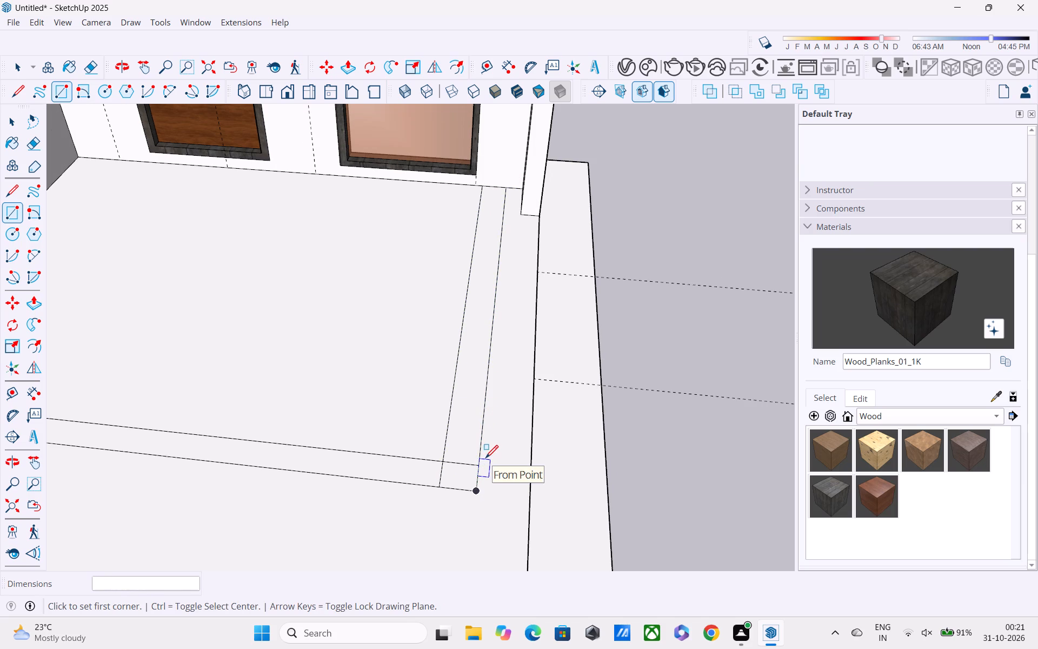
Erase the overlapping edges where the two terrace strips meet, leaving one continuous L-shaped face.
key("e")
left_click_drag(471, 434, 439, 481)
Push/Pull the L-shaped strip on the terrace slab upward by 2' as a parapet wall.
key("p")
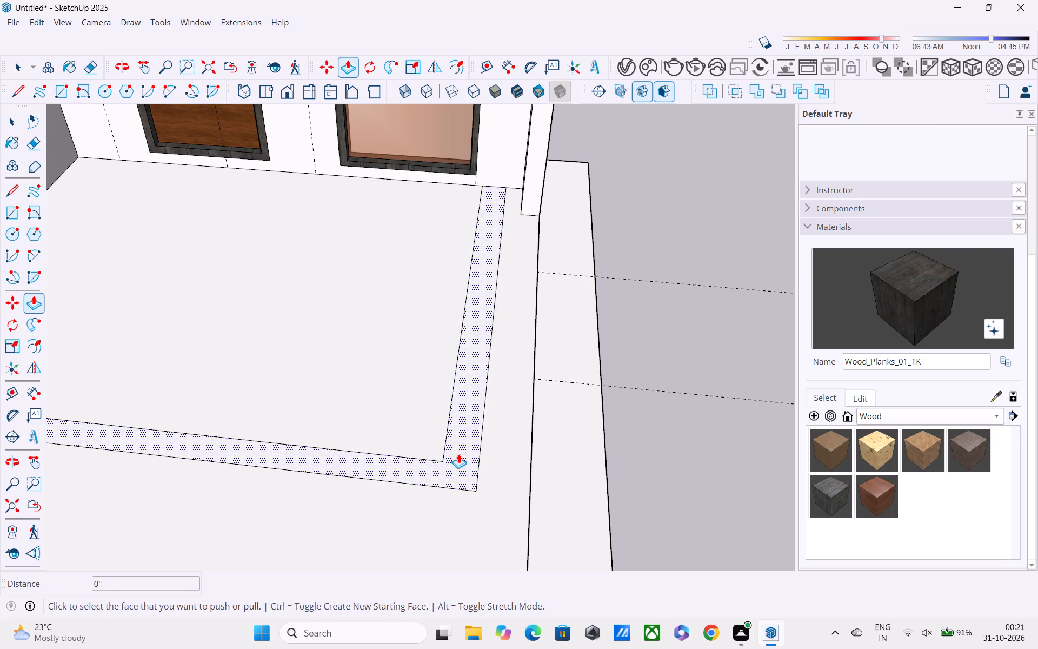
left_click(458, 454)
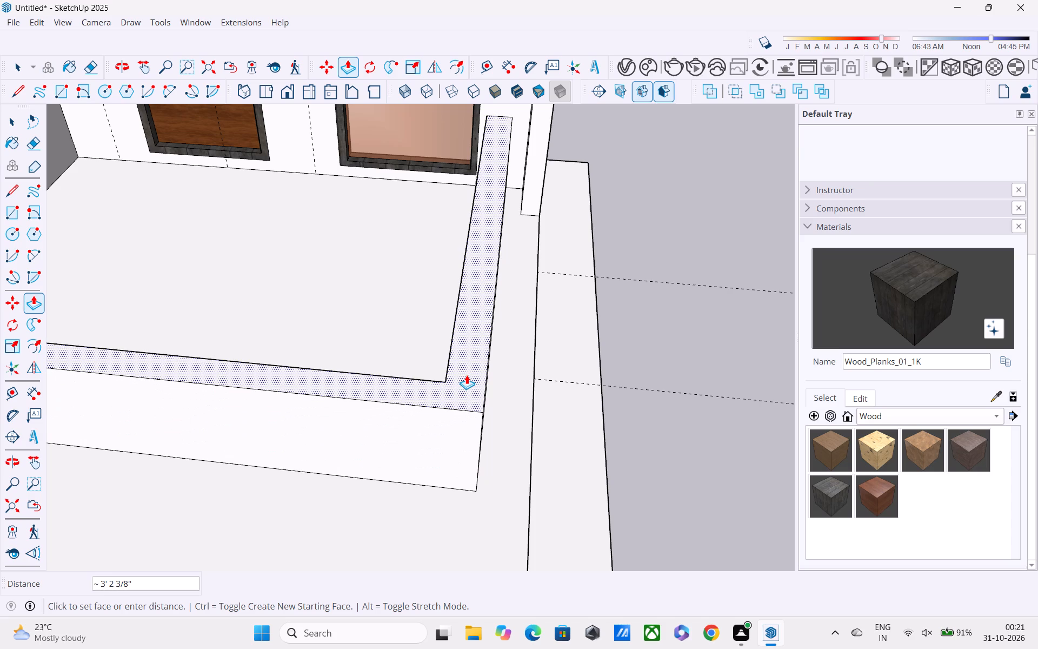
type("2'")
key("Return")
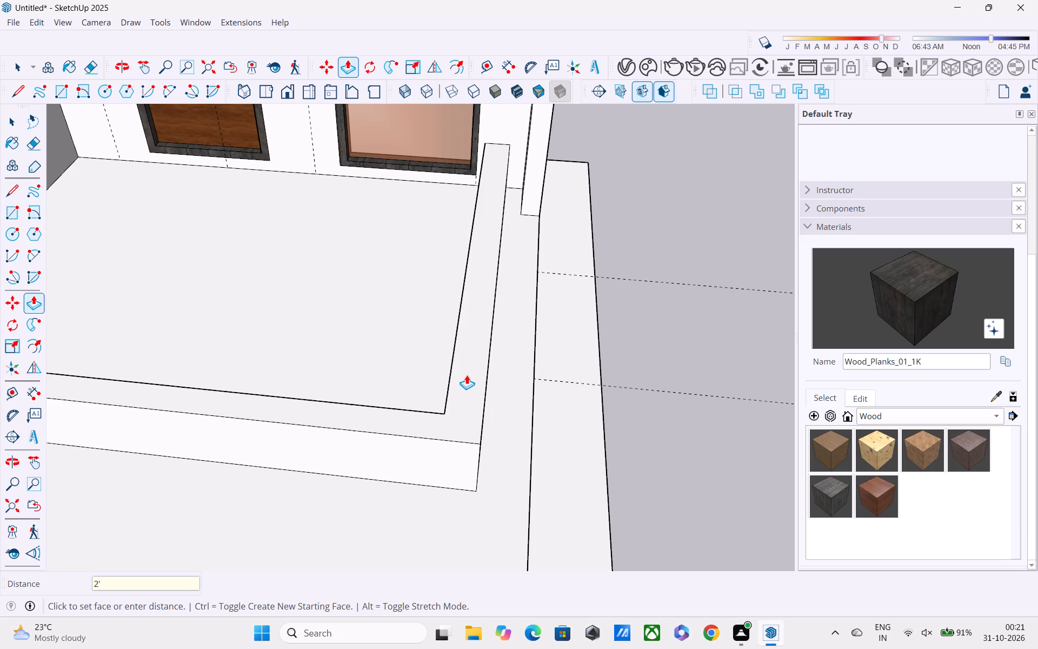
Set the height of the terrace parapet wall to 2.5'.
scroll(469, 382, "down", 1)
middle_click_drag(469, 382, 525, 261)
scroll(529, 259, "down", 5)
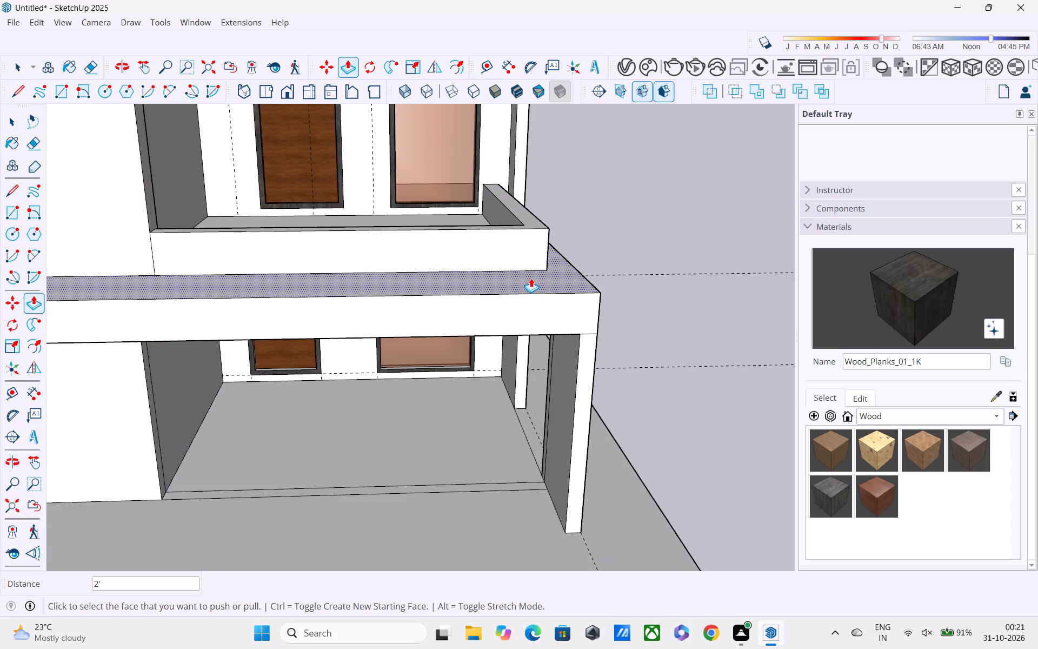
type("2.5'")
key("Return")
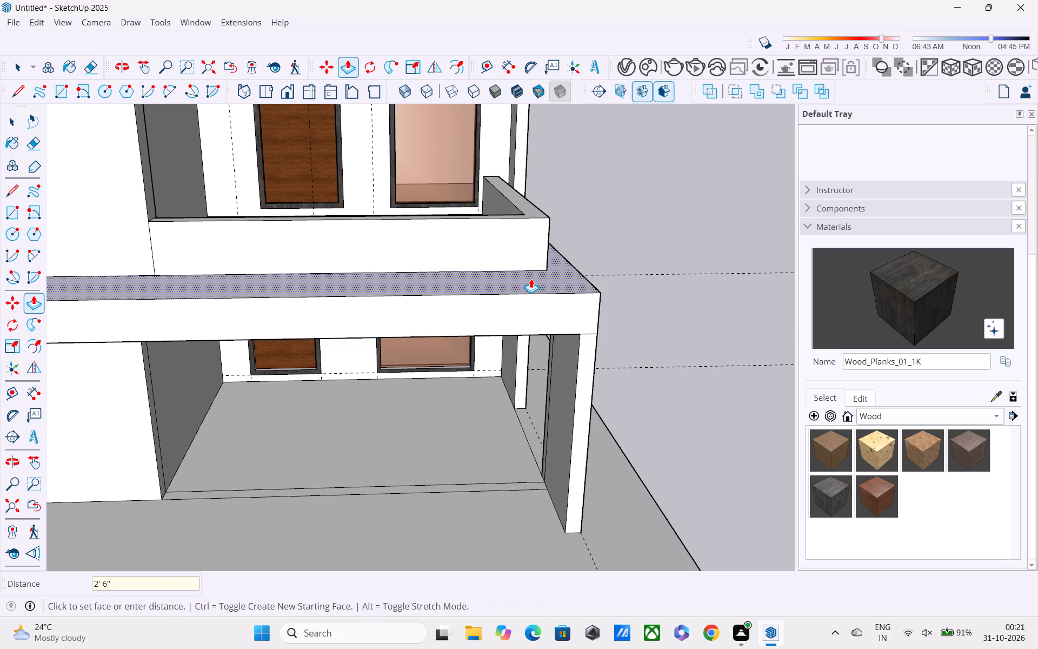
key("space")
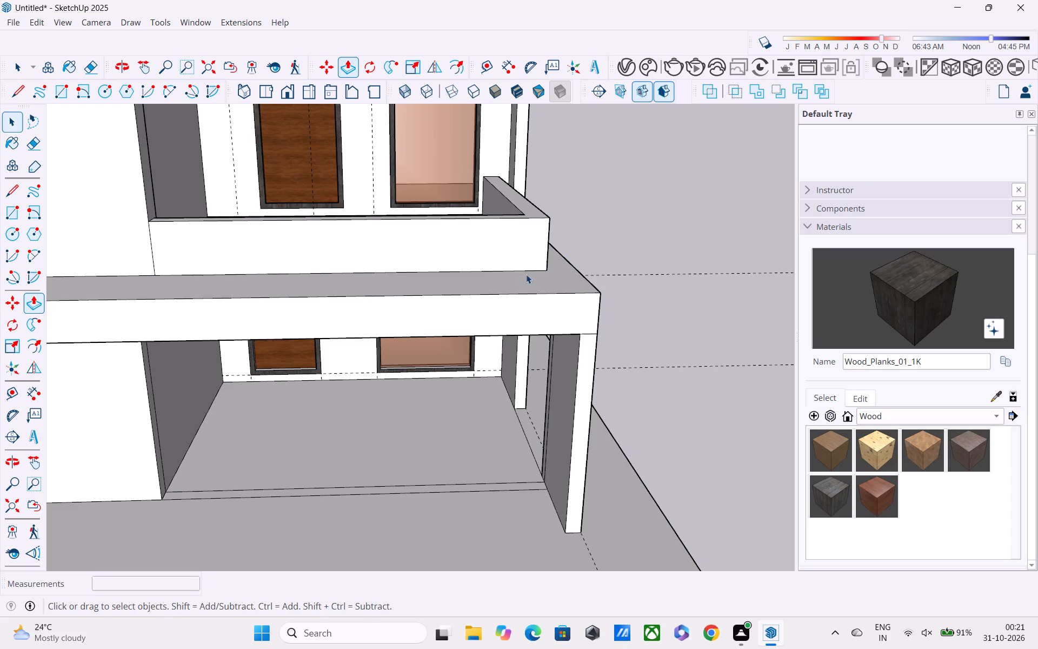
Examine the terrace parapet and the building's overall massing from above and from the front corner.
middle_click_drag(505, 235, 538, 367, "shift")
middle_click_drag(361, 364, 335, 496)
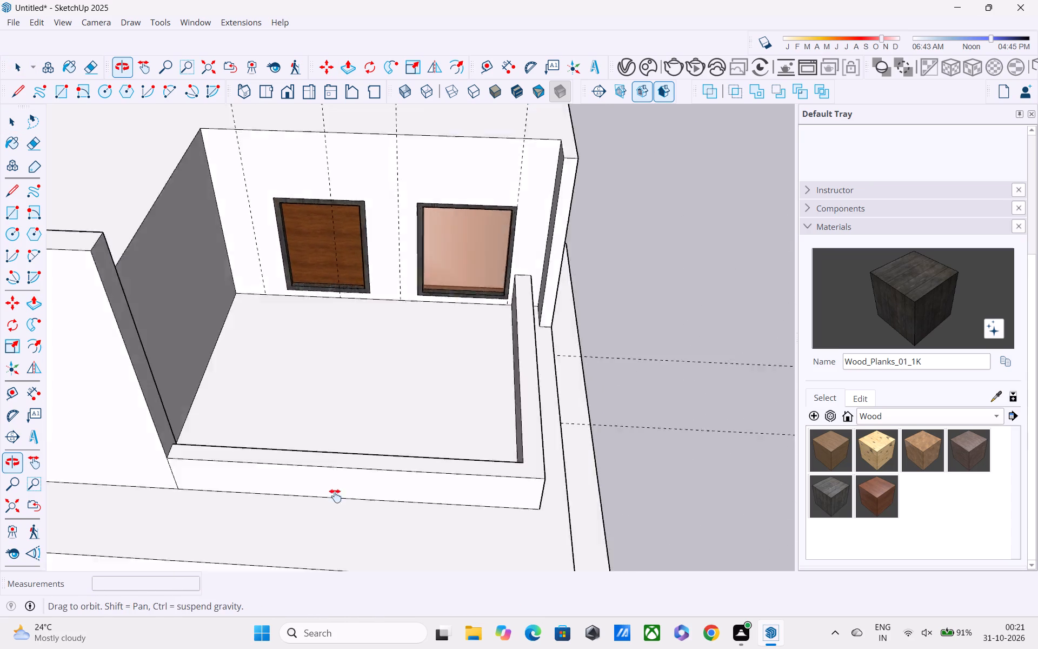
middle_click_drag(335, 496, 544, 437)
scroll(514, 383, "down", 4)
middle_click_drag(508, 379, 329, 315)
scroll(328, 315, "up", 1)
scroll(328, 315, "down", 2)
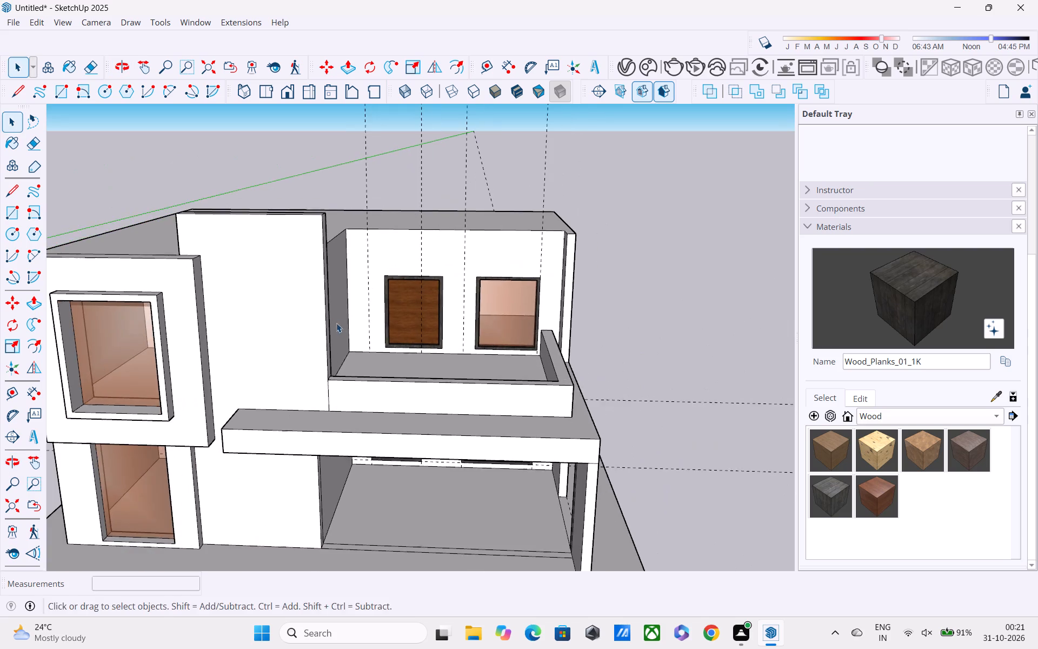
middle_click_drag(347, 333, 273, 344)
scroll(277, 346, "down", 3)
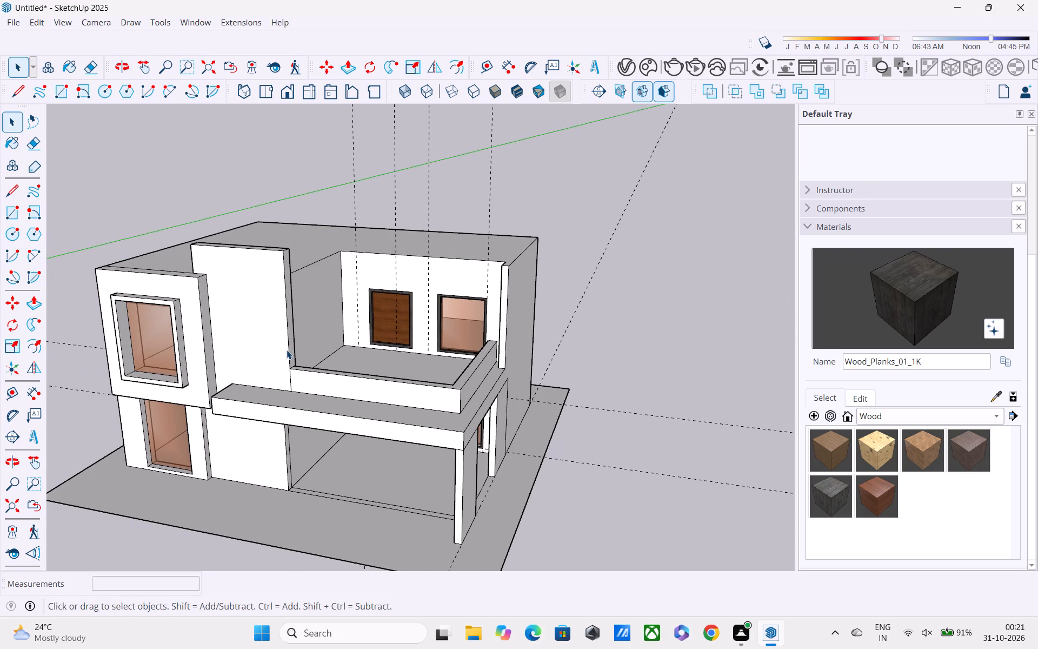
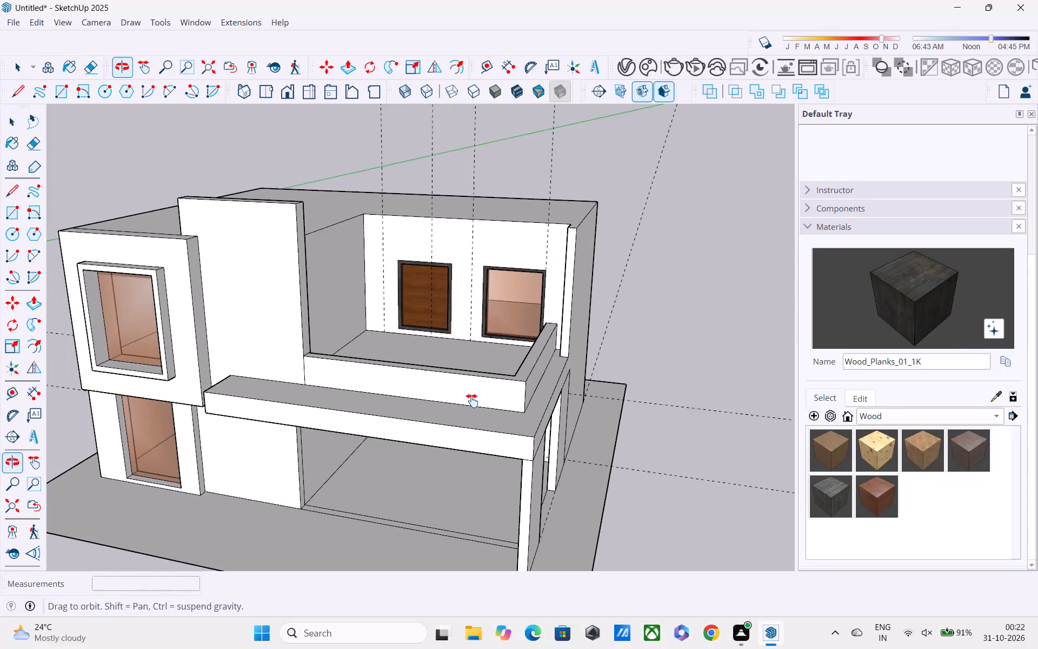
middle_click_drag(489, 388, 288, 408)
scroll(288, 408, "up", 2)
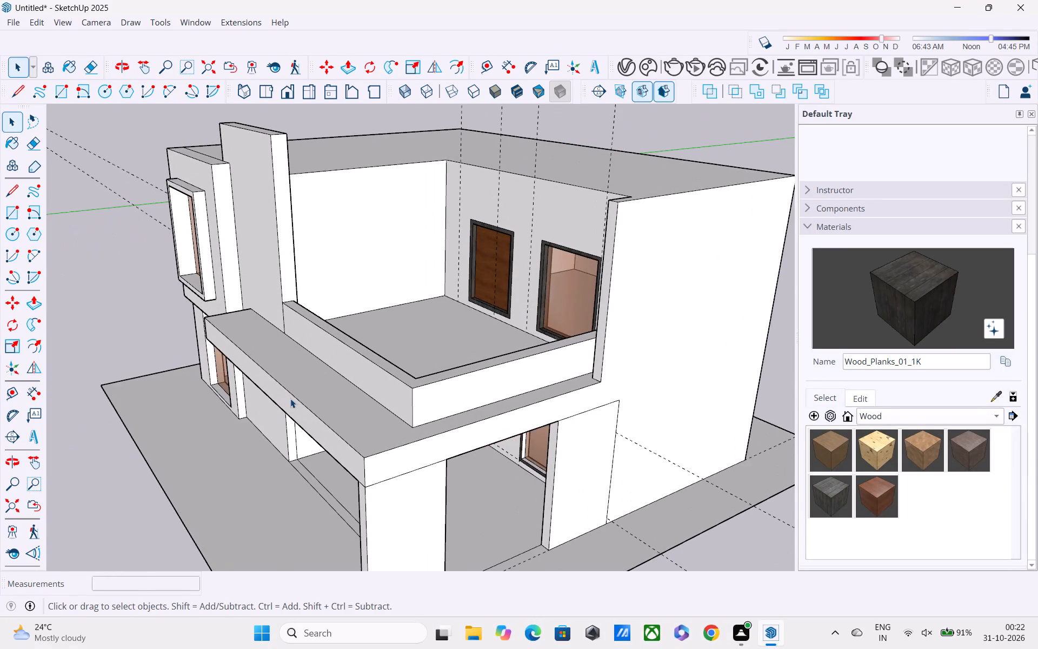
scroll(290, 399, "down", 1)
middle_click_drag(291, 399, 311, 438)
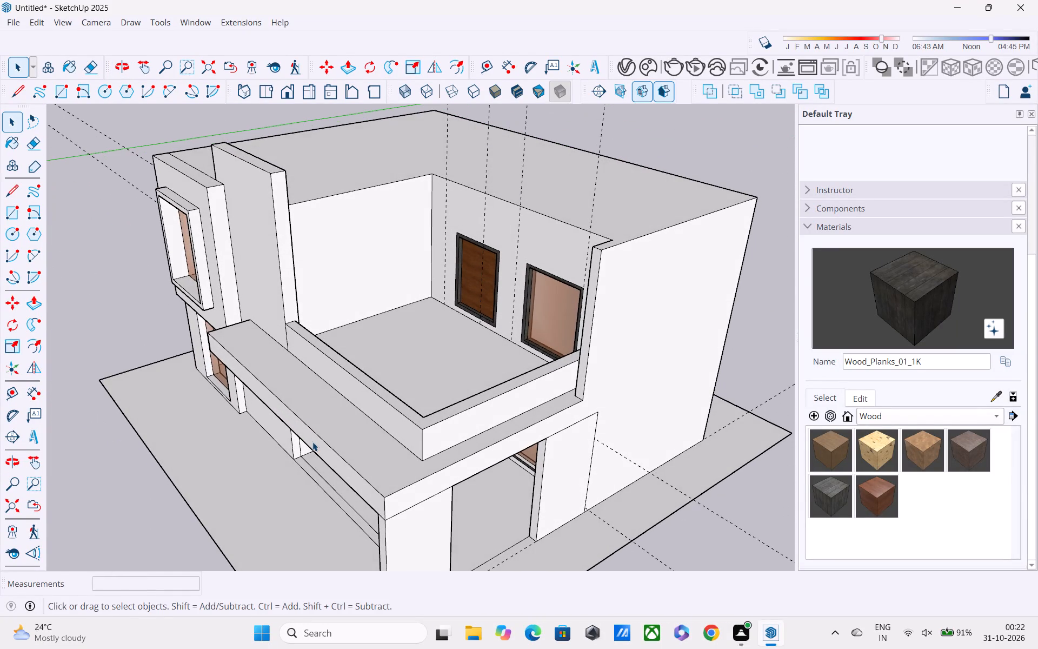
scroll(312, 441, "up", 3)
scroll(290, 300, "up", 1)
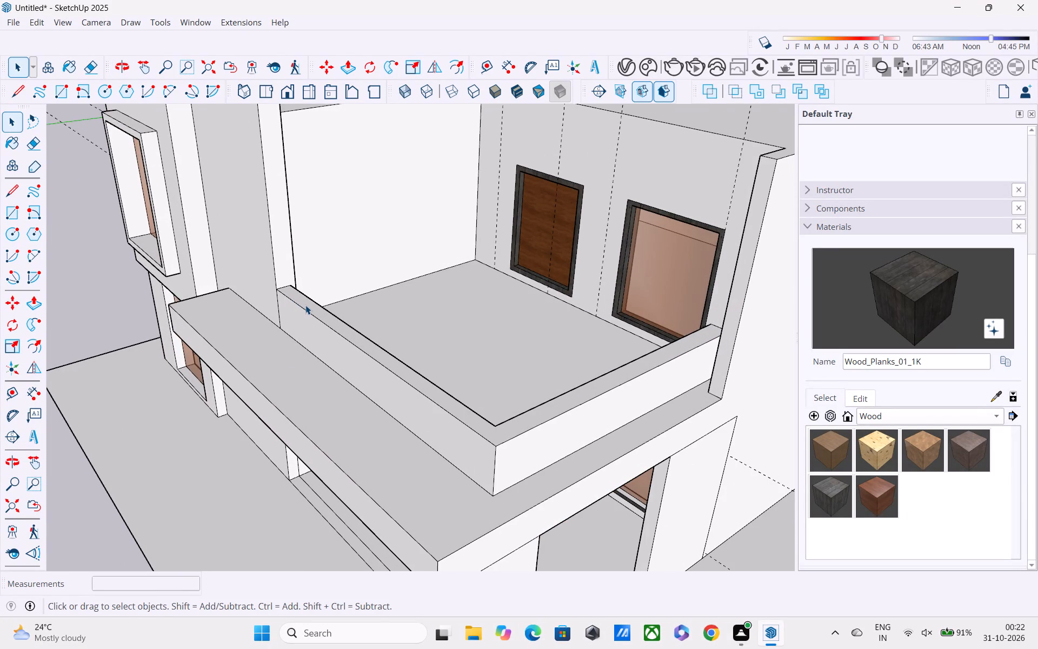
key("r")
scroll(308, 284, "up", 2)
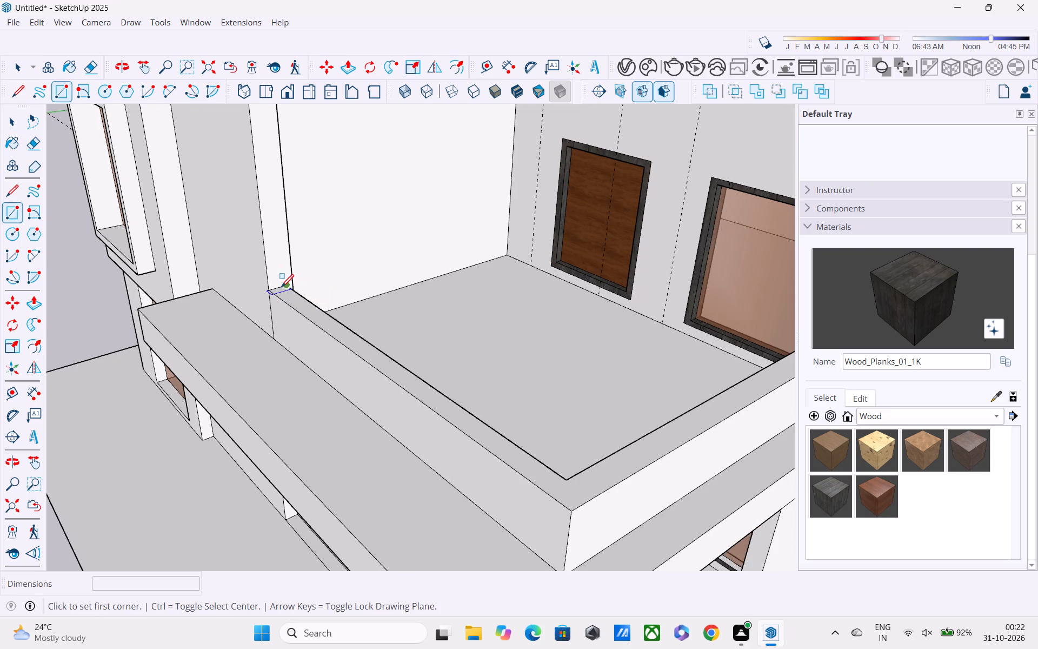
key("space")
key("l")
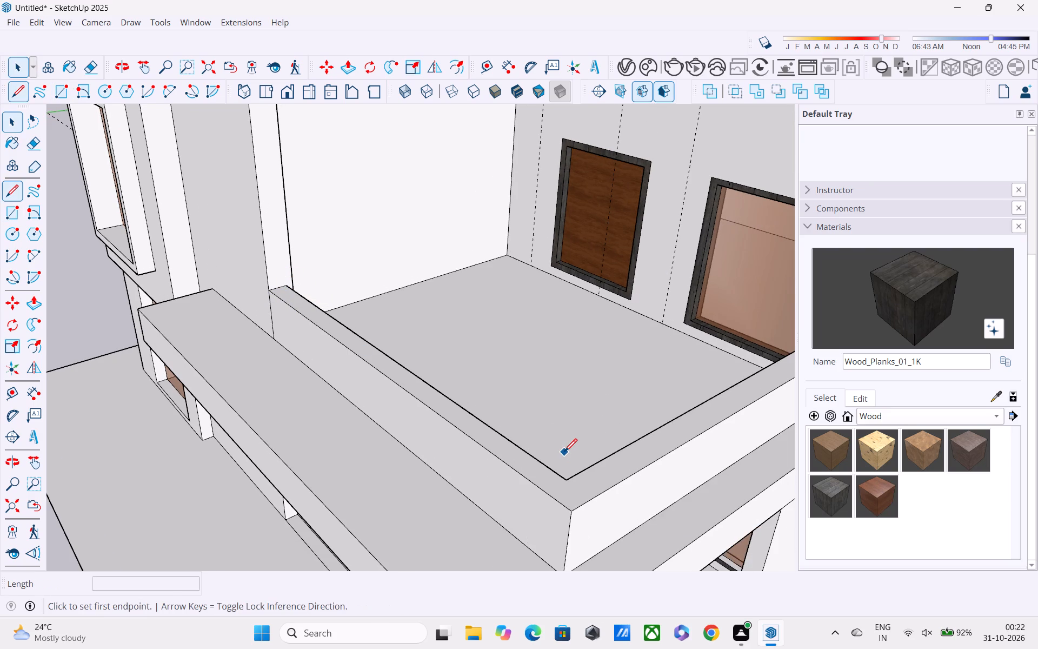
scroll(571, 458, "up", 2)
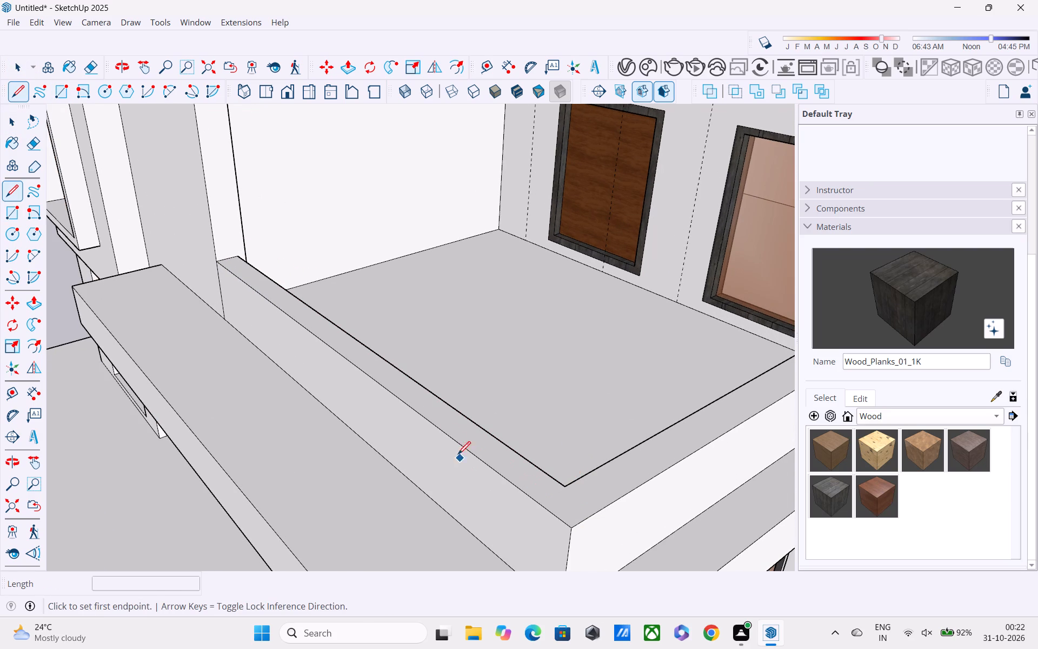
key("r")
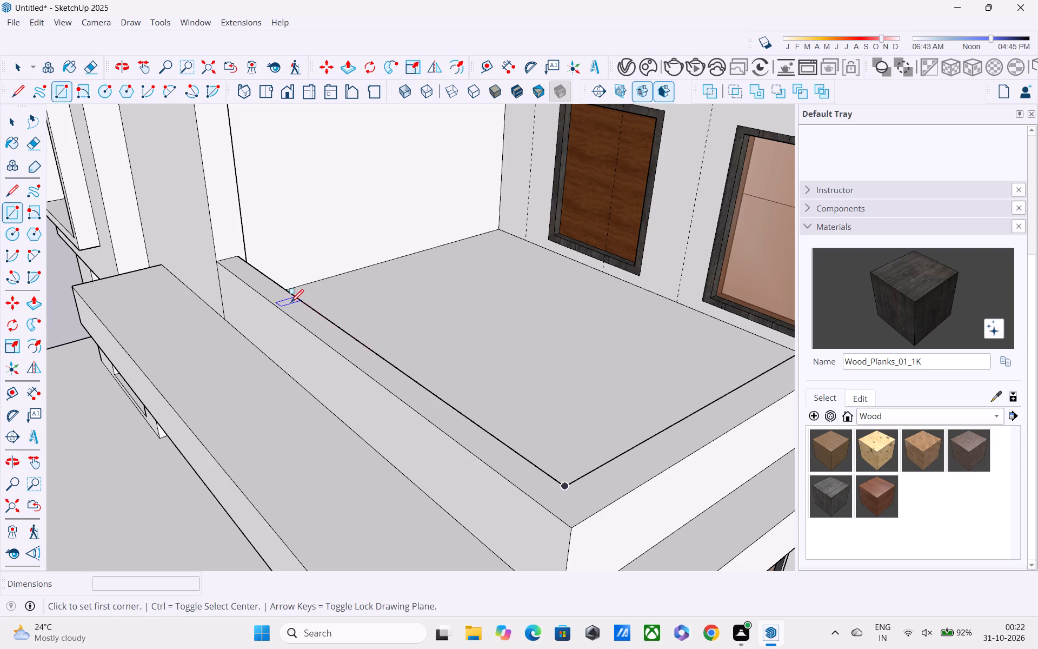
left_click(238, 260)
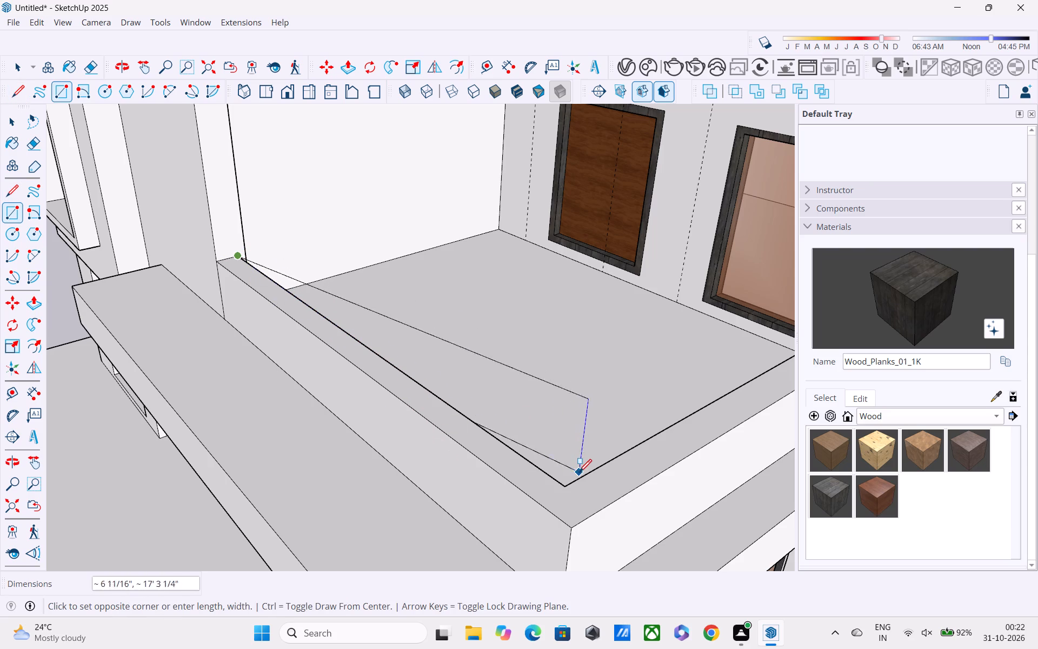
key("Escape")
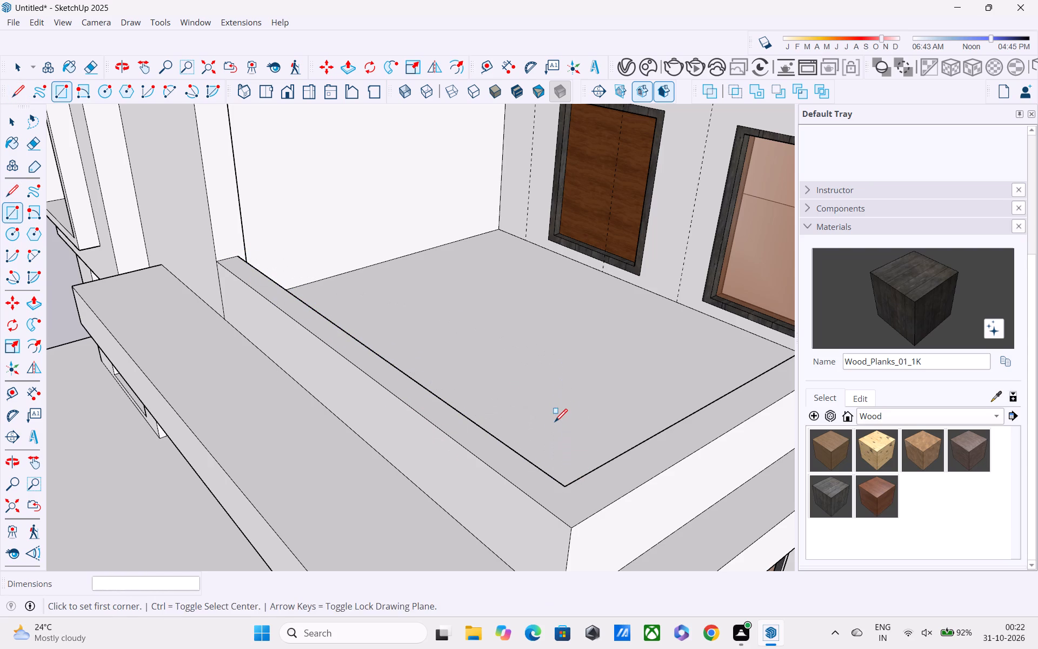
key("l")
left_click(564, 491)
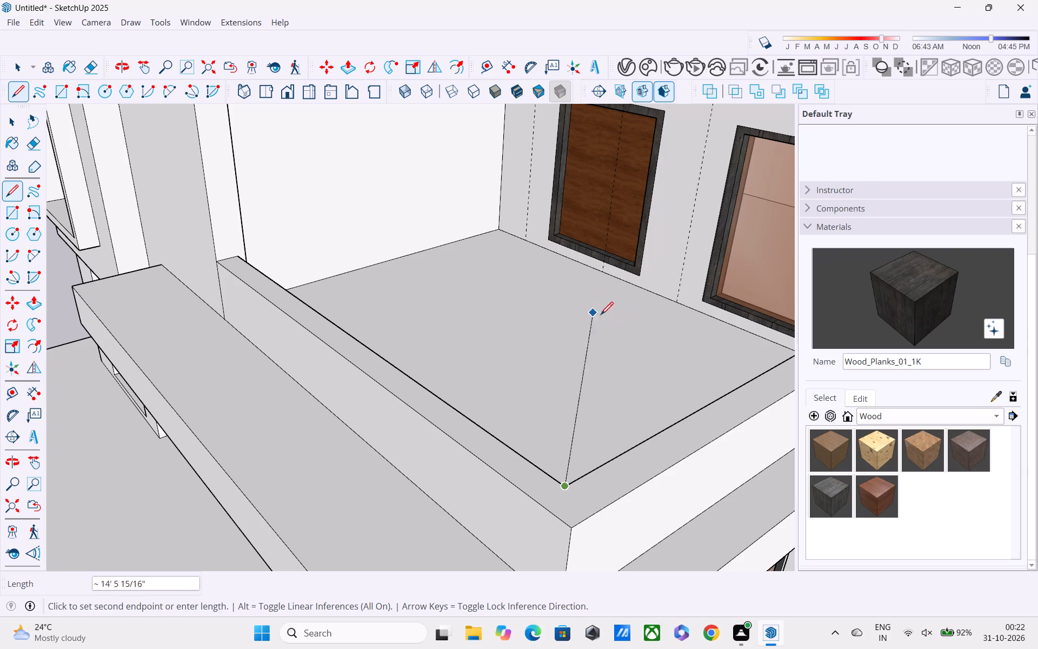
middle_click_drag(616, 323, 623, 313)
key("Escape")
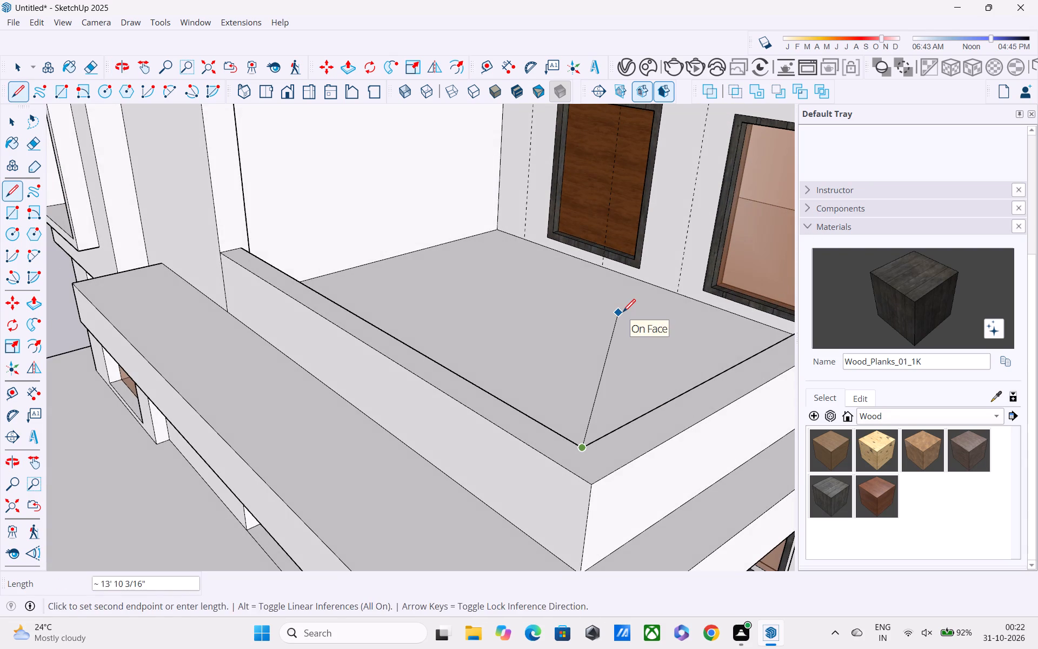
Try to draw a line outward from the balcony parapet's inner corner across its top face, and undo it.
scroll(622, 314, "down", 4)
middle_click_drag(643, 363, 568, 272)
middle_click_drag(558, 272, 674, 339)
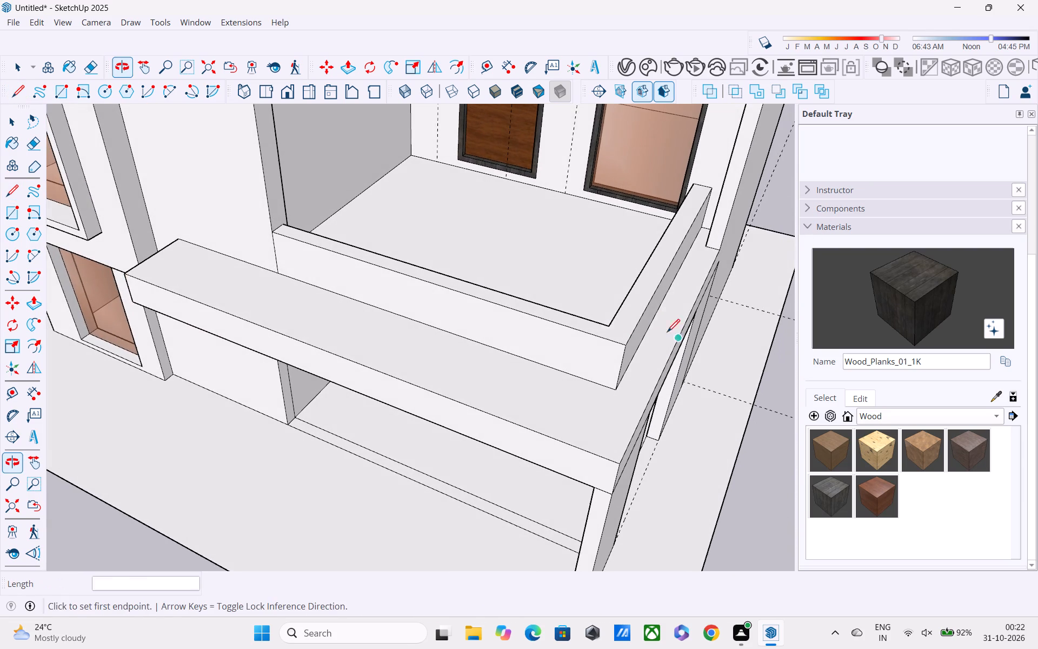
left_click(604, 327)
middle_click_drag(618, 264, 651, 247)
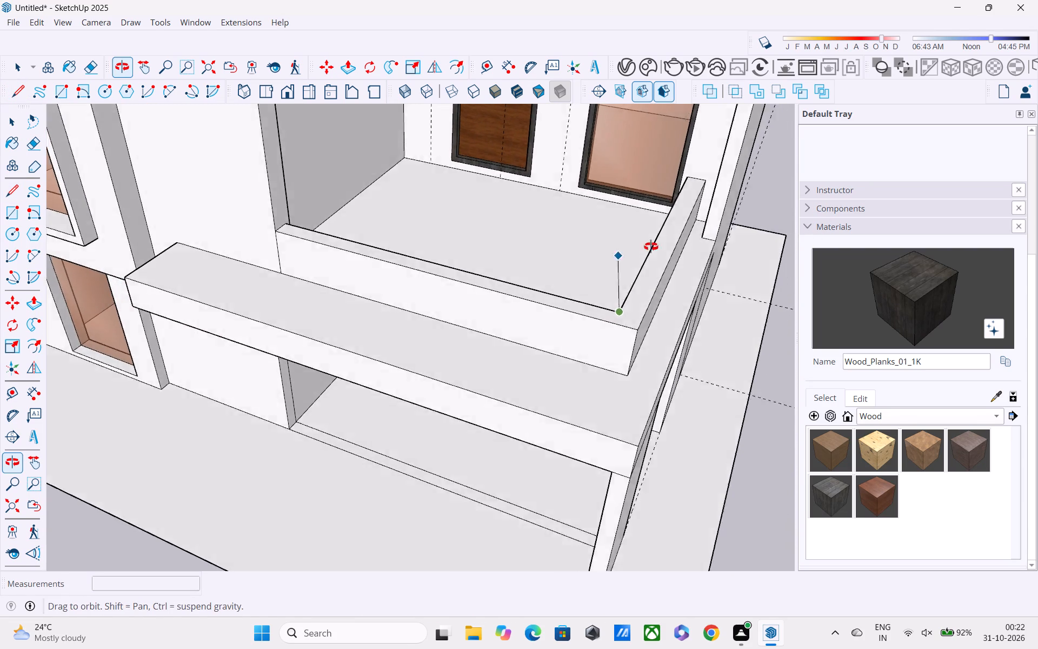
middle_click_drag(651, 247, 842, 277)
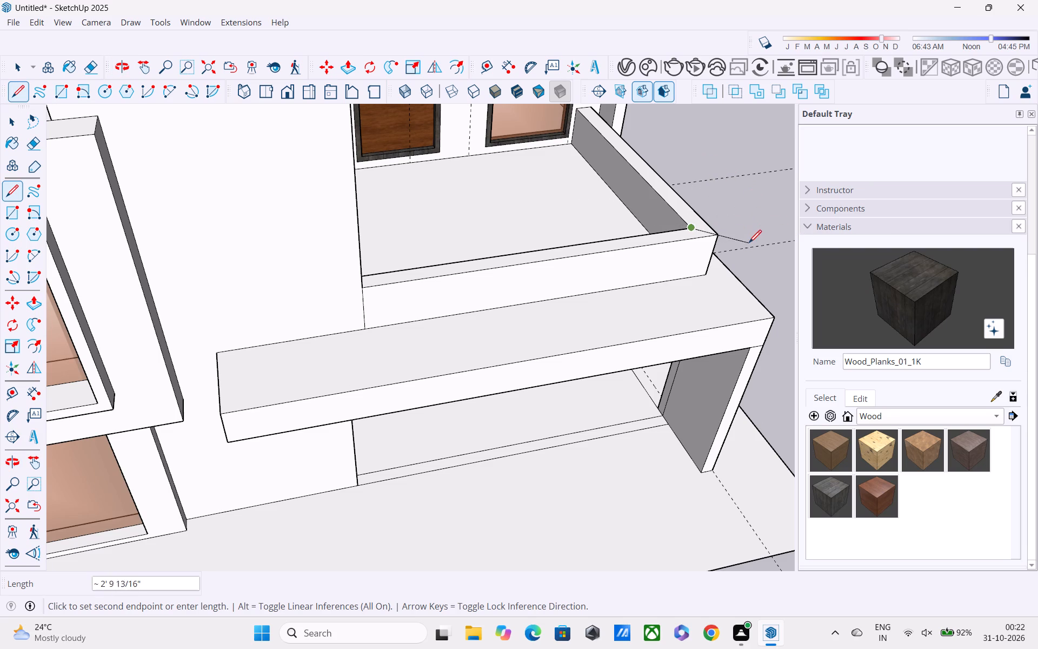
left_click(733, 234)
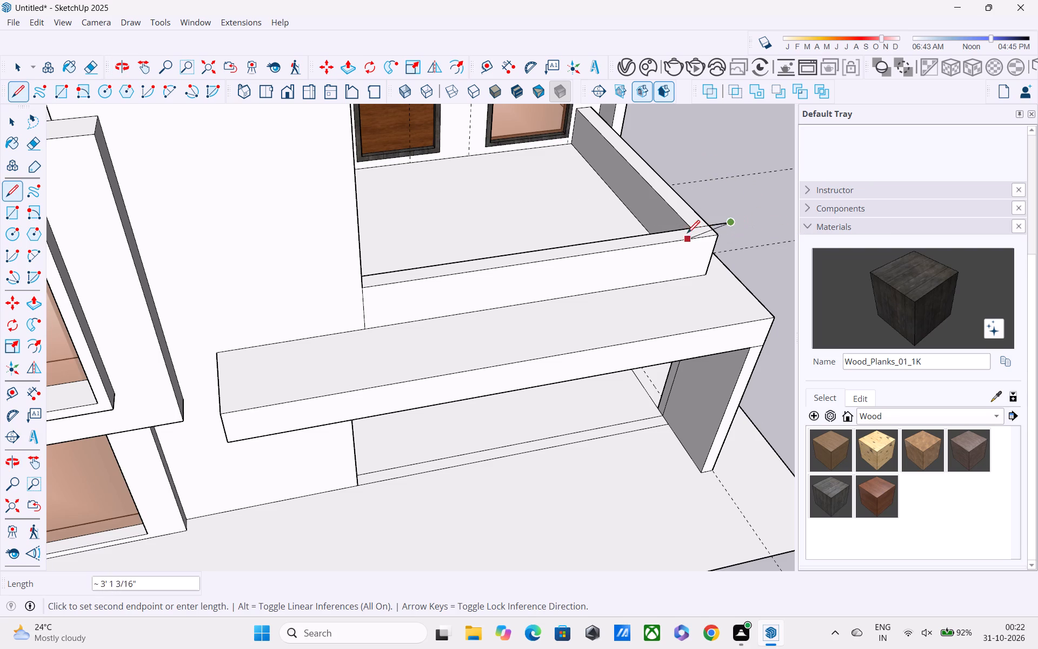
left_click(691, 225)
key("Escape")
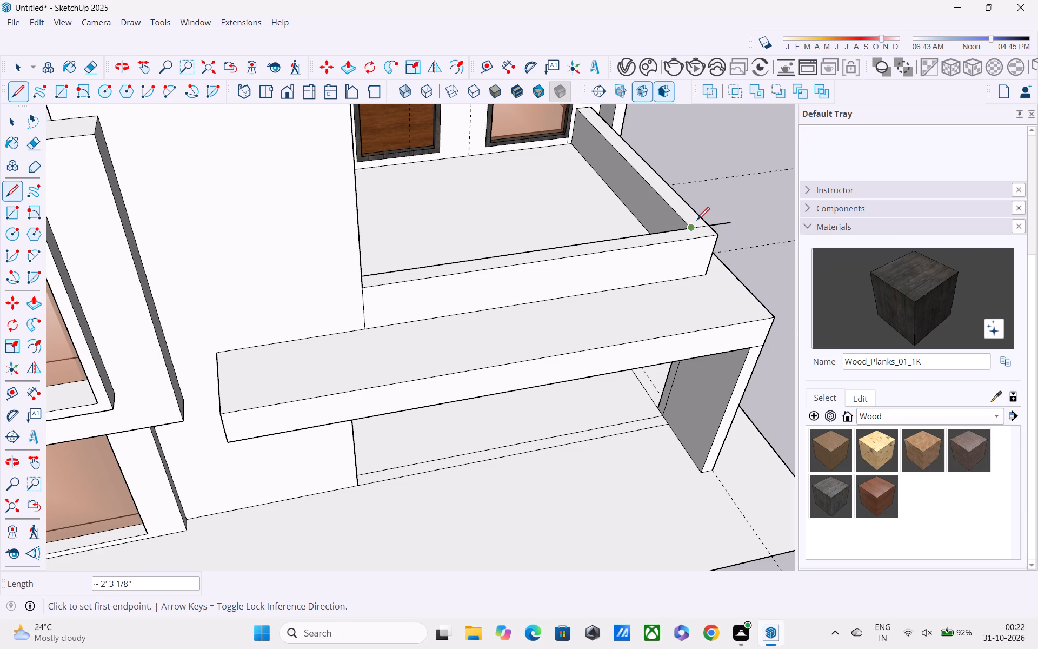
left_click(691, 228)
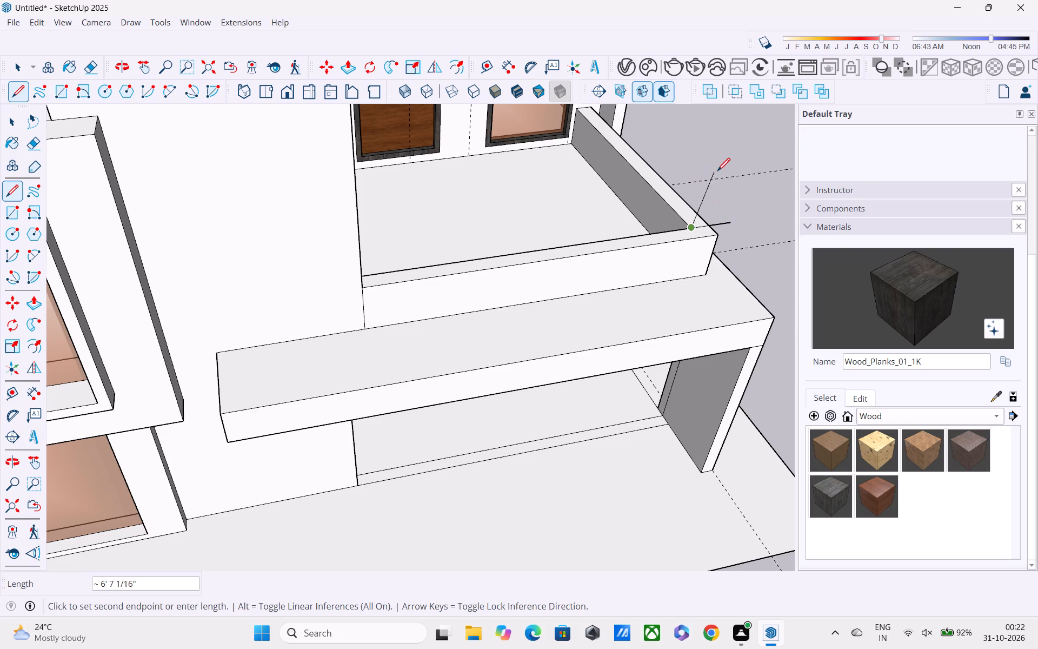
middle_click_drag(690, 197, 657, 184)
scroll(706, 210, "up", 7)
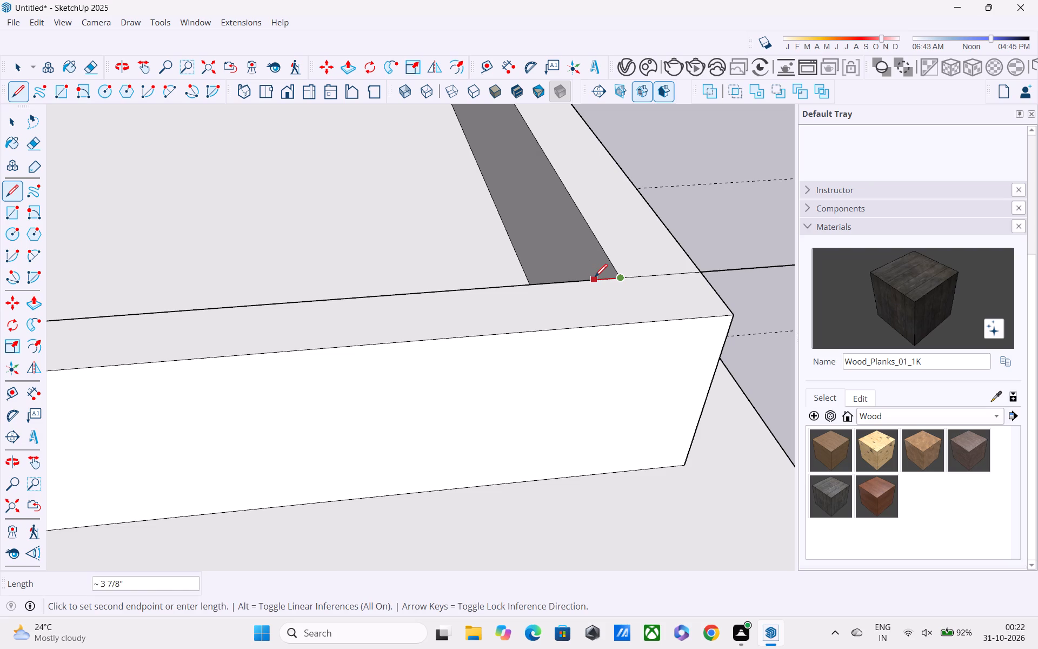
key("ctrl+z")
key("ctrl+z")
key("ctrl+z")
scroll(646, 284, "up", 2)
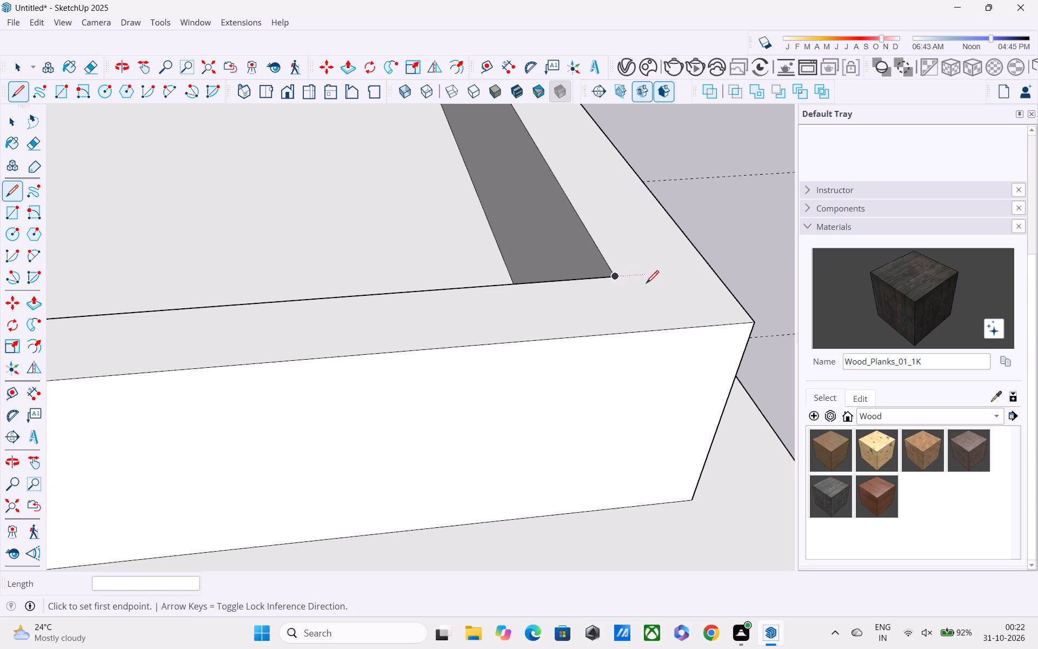
Draw a small rectangle on the top face of the balcony parapet, just outside its inner corner.
middle_click_drag(646, 284, 369, 383)
scroll(369, 384, "down", 5)
middle_click_drag(448, 429, 439, 377)
scroll(439, 375, "up", 1)
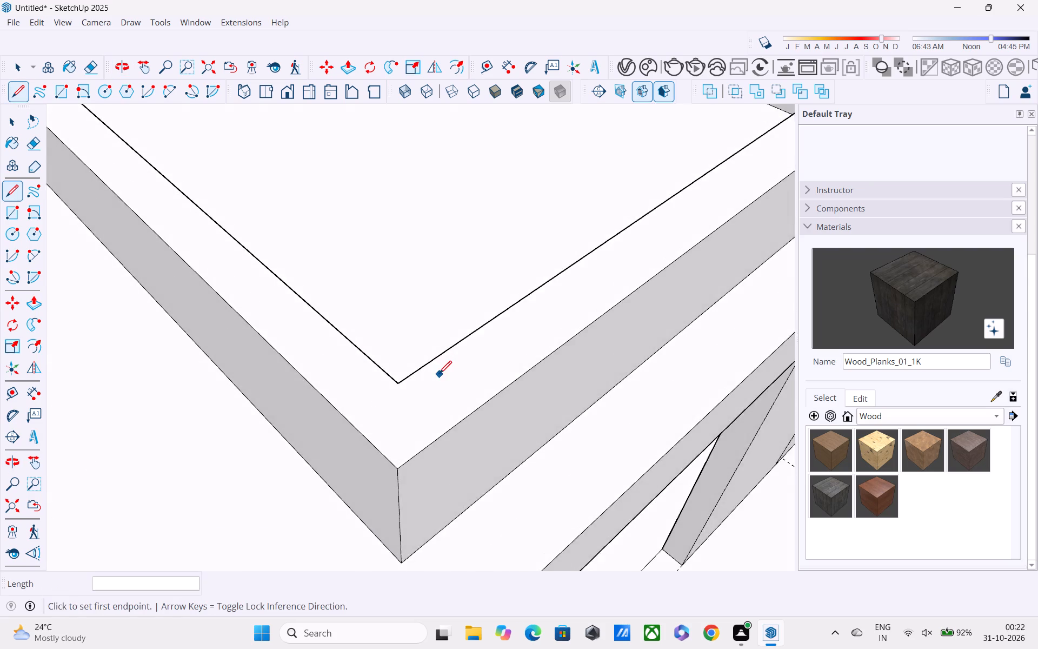
scroll(439, 375, "down", 10)
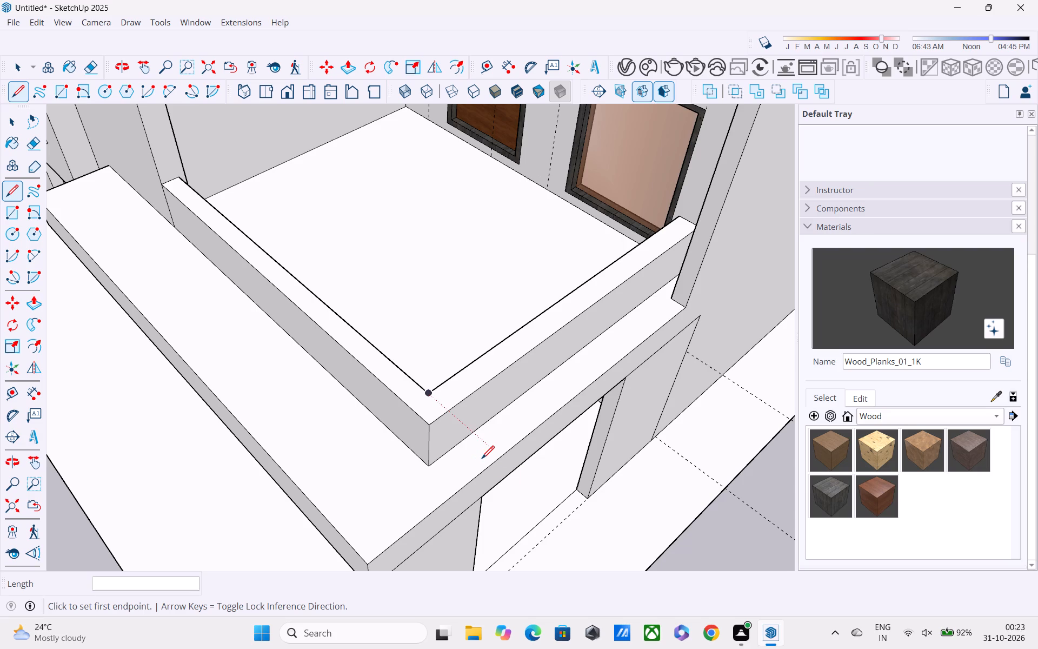
key("r")
scroll(464, 431, "up", 2)
scroll(425, 391, "up", 5)
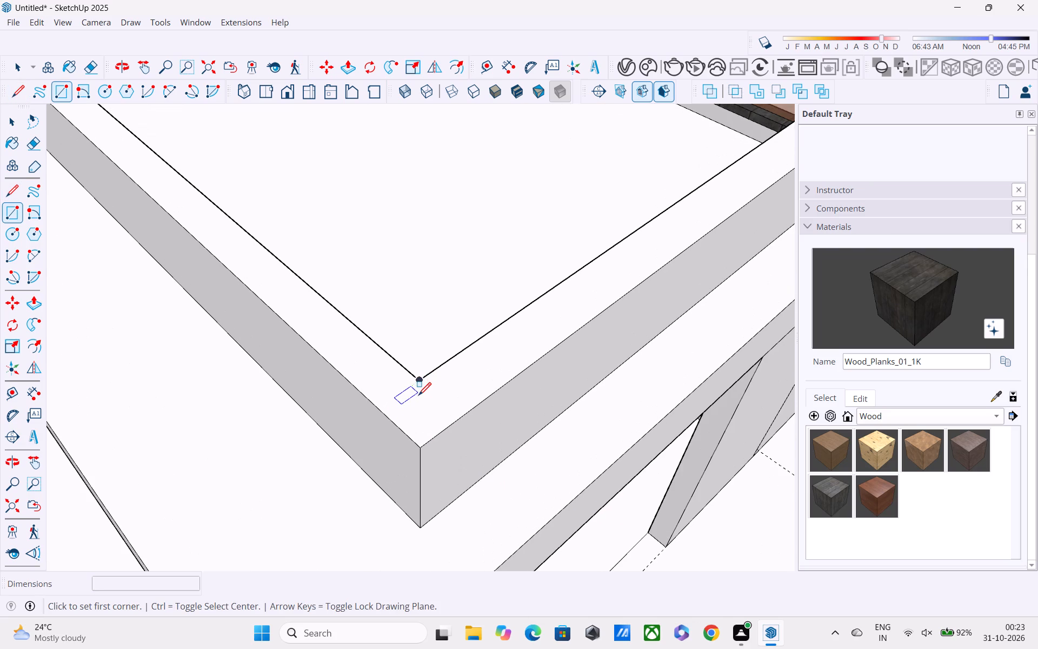
left_click(413, 393)
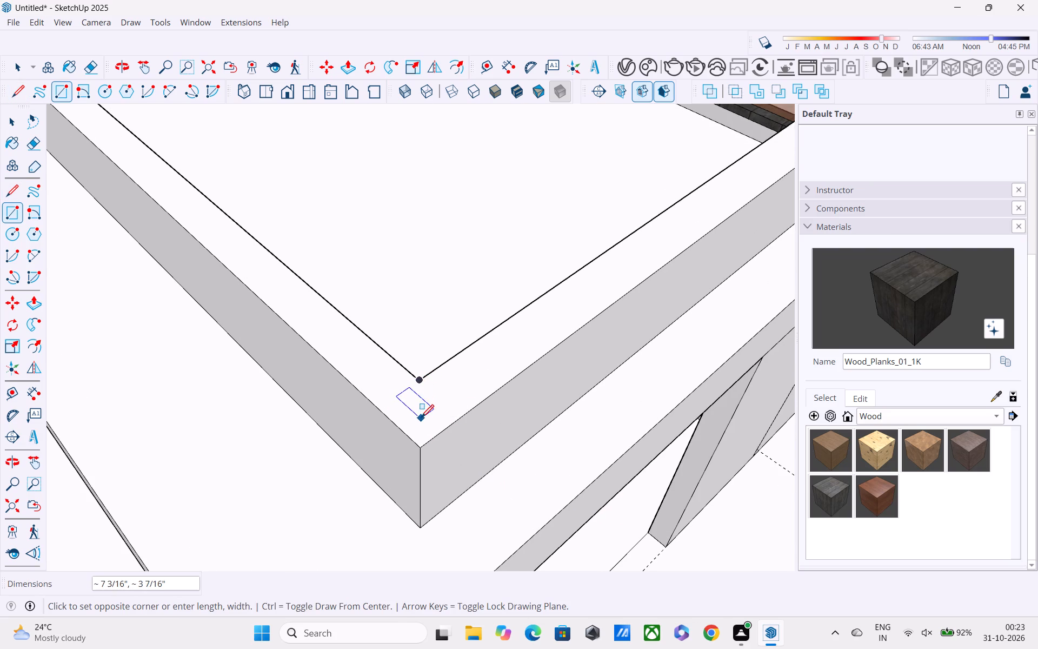
left_click(411, 413)
key("space")
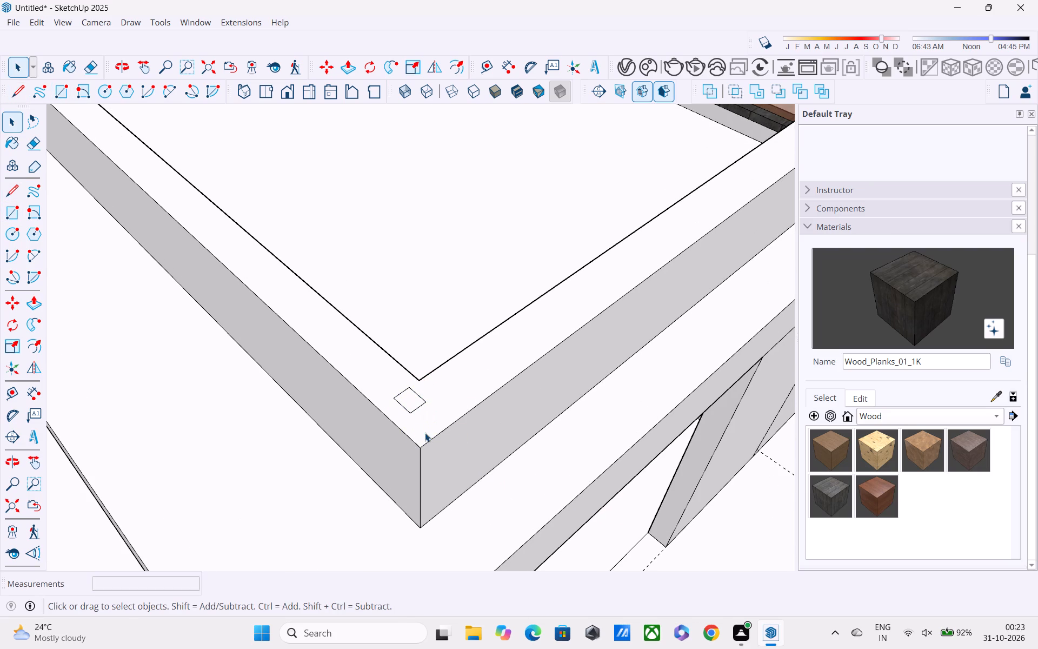
Push/Pull the small rectangle on the parapet corner upward 2.5' to form a railing post.
scroll(423, 414, "up", 2)
key("p")
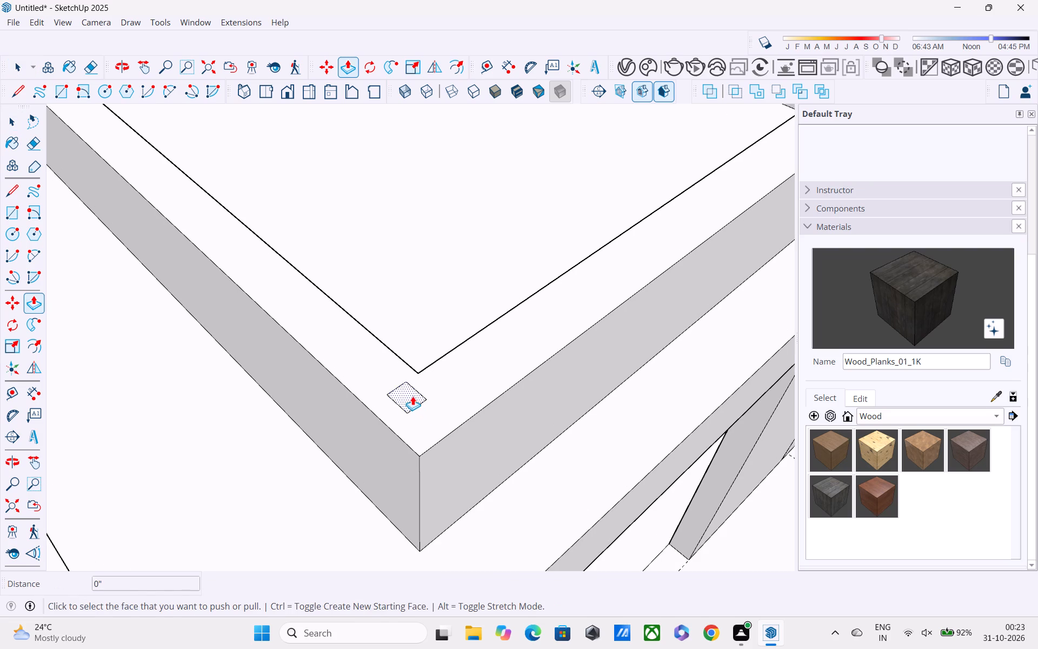
left_click(412, 395)
scroll(411, 321, "down", 1)
middle_click_drag(412, 320, 465, 233)
scroll(465, 232, "down", 4)
middle_click_drag(459, 282, 504, 396, "shift")
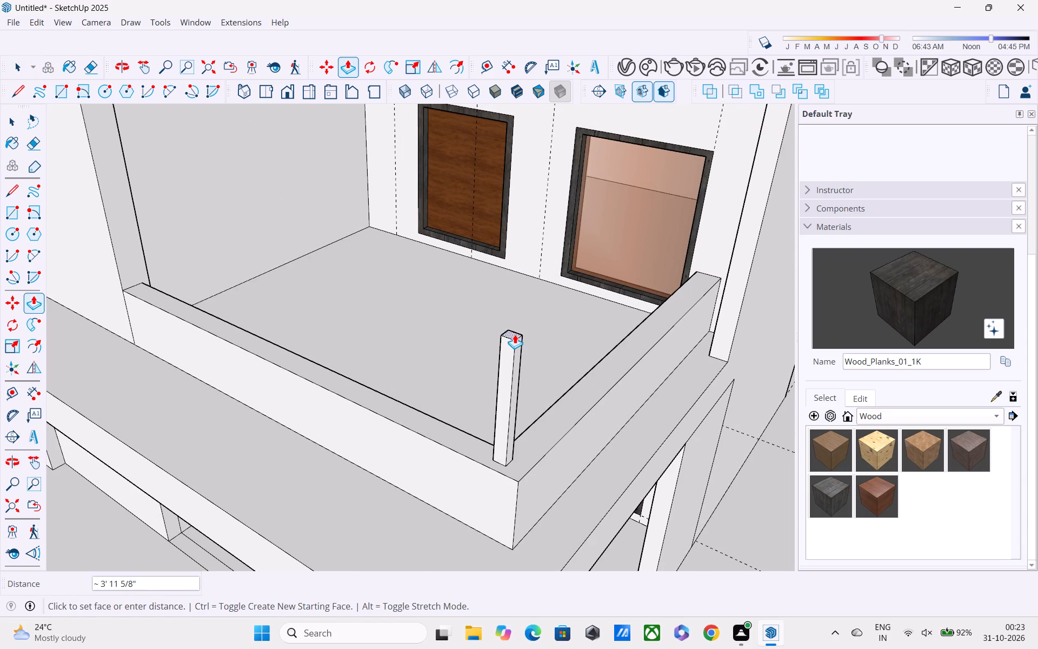
type("2.5'")
key("Return")
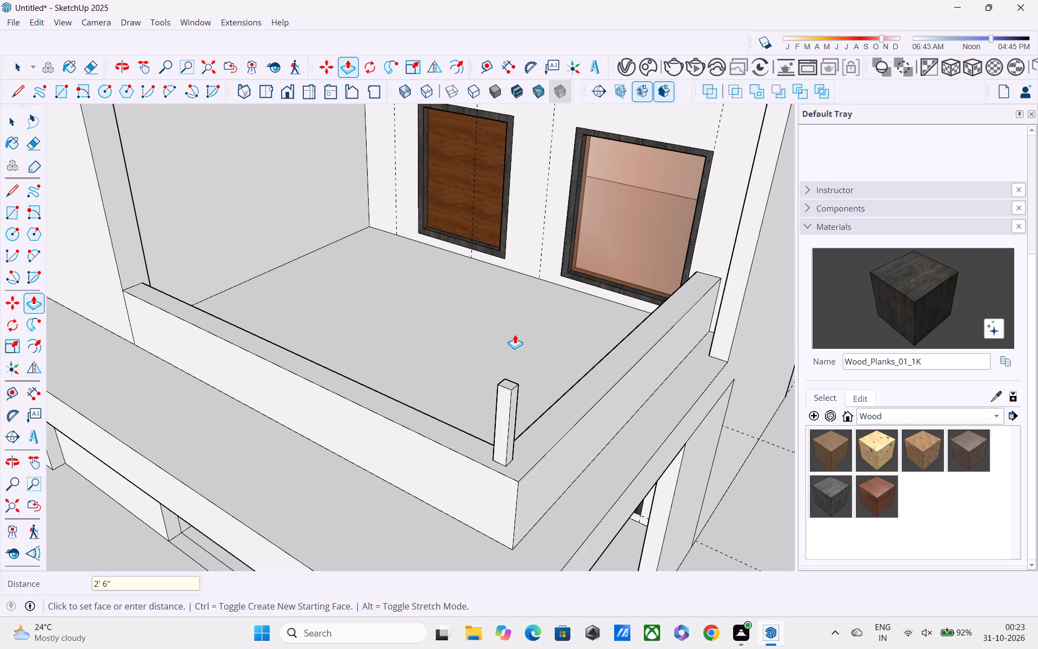
Push/Pull the top face of the corner post up by another 0.5'.
middle_click_drag(519, 366, 535, 279)
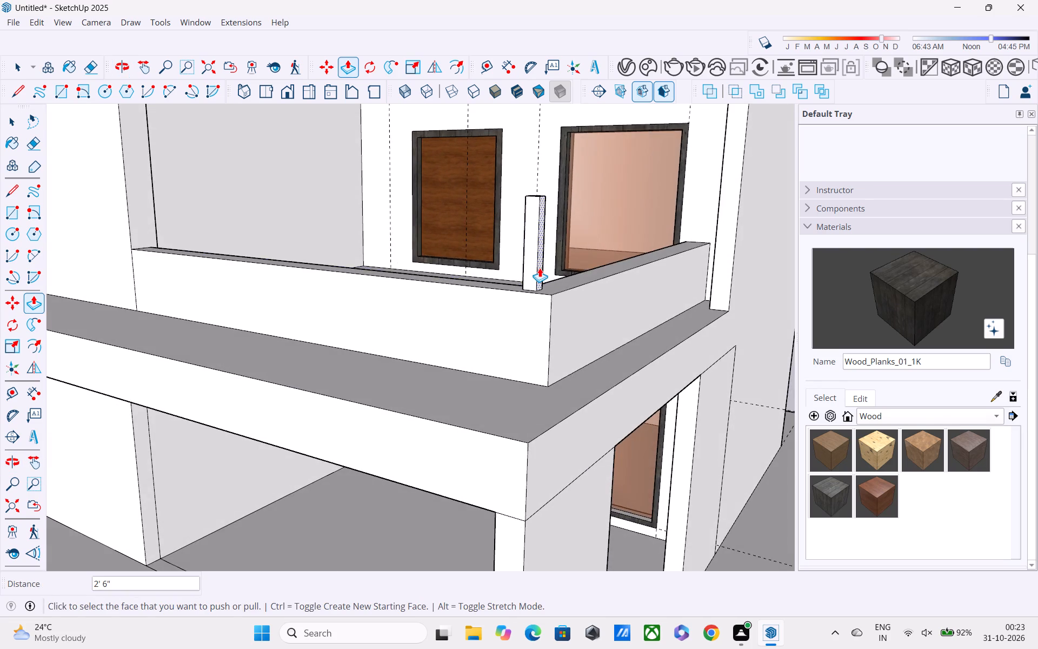
scroll(542, 273, "down", 2)
middle_click_drag(556, 275, 660, 260)
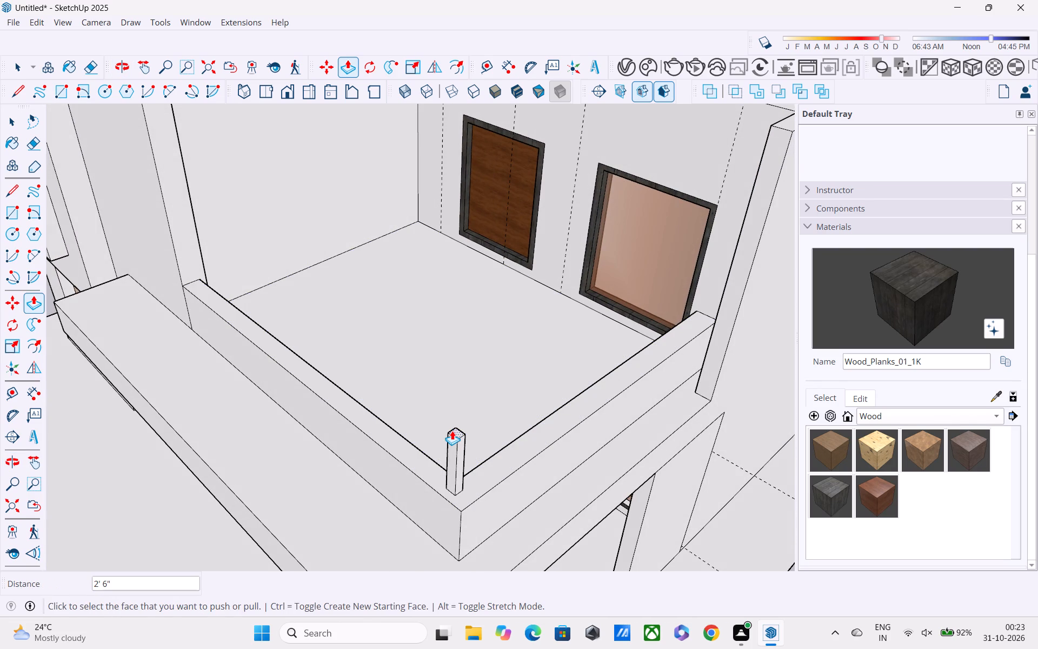
left_click(452, 431)
key("3")
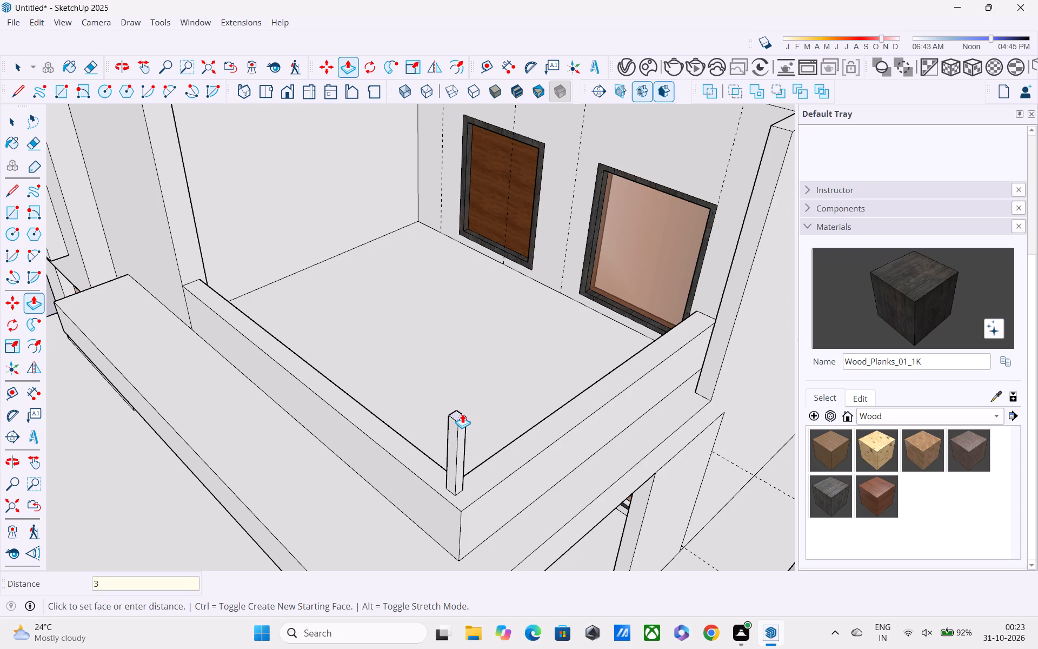
key("BackSpace")
type("0.5'")
key("Return")
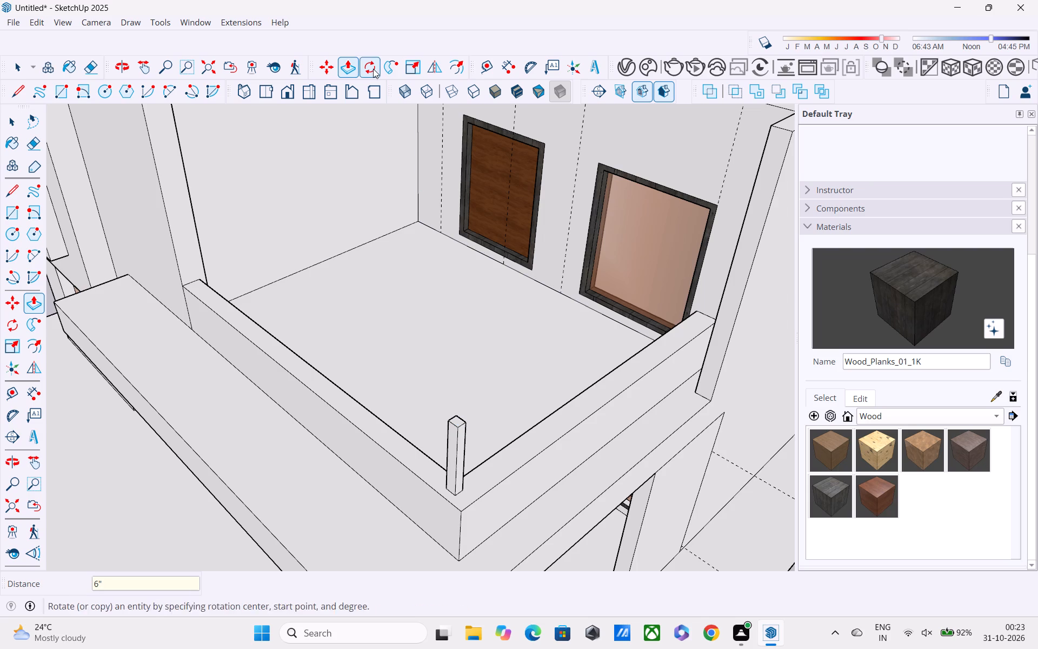
Draw a vertical rectangle about 17' 3" by 3' from the corner post's top edge midpoint to the midpoint of the long parapet's far end.
scroll(527, 401, "up", 1)
middle_click_drag(473, 468, 536, 373)
scroll(558, 312, "down", 4)
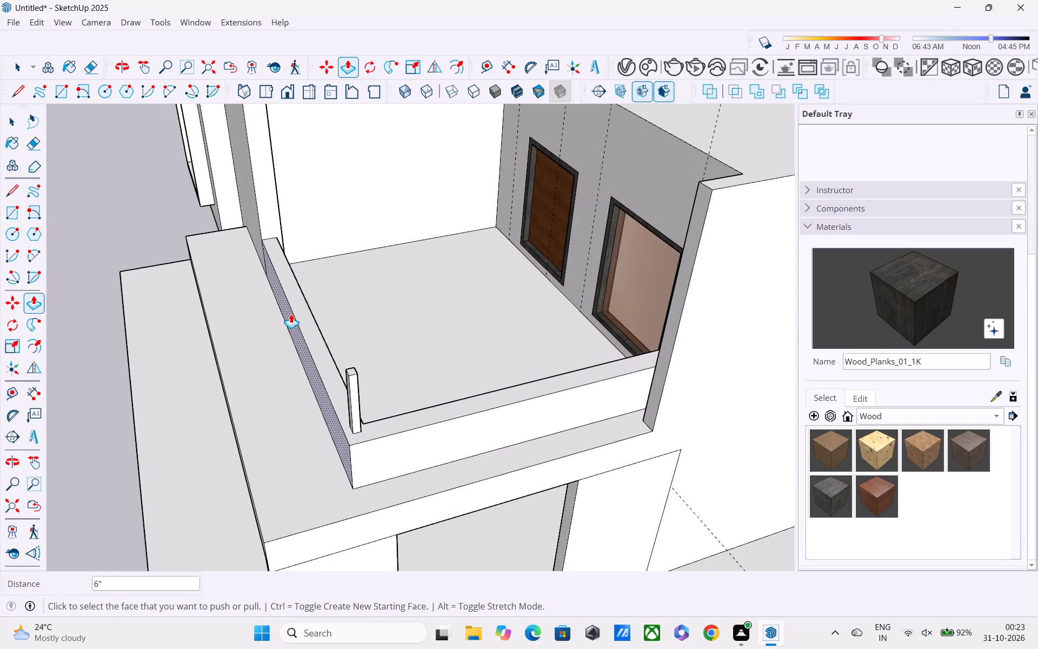
key("r")
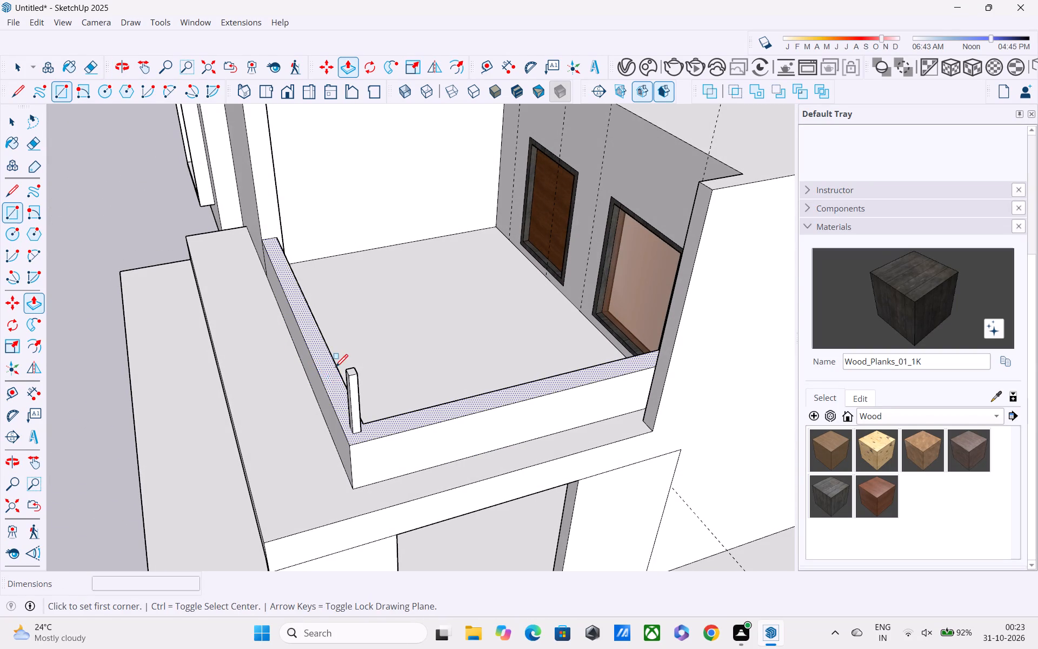
middle_click_drag(348, 373, 750, 318)
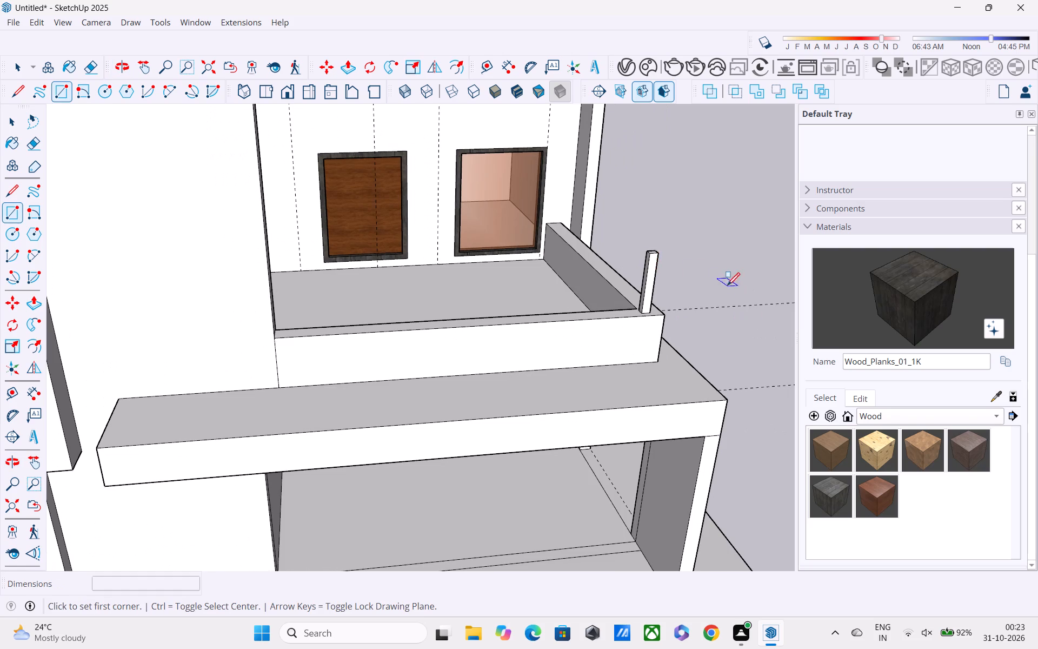
scroll(667, 270, "up", 2)
middle_click_drag(641, 250, 737, 249)
scroll(716, 221, "up", 3)
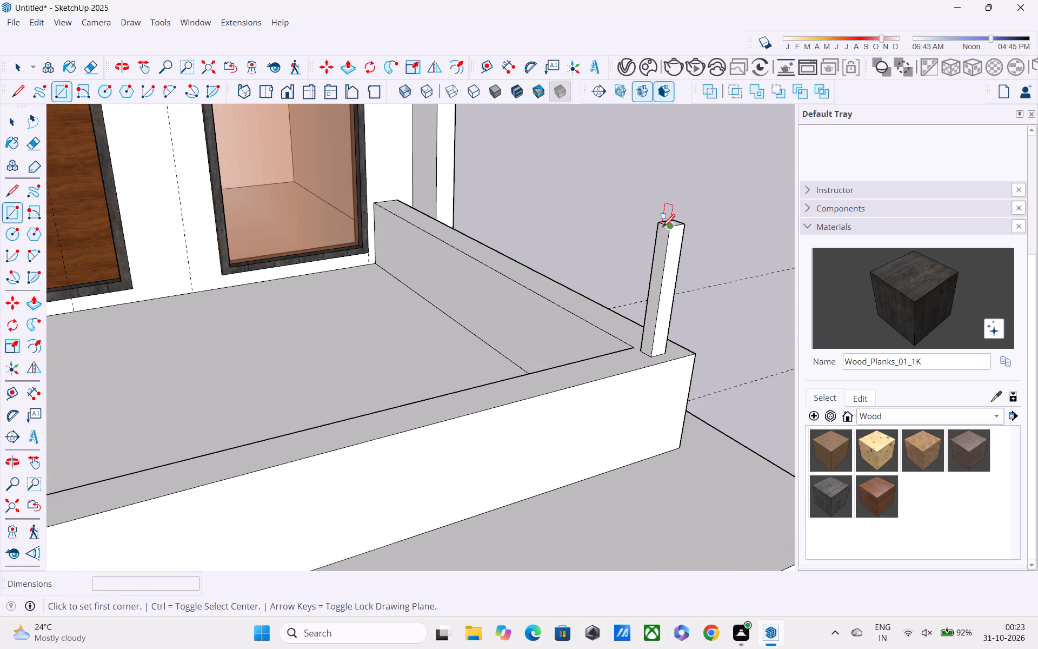
scroll(662, 225, "up", 7)
left_click(664, 225)
scroll(513, 361, "down", 3)
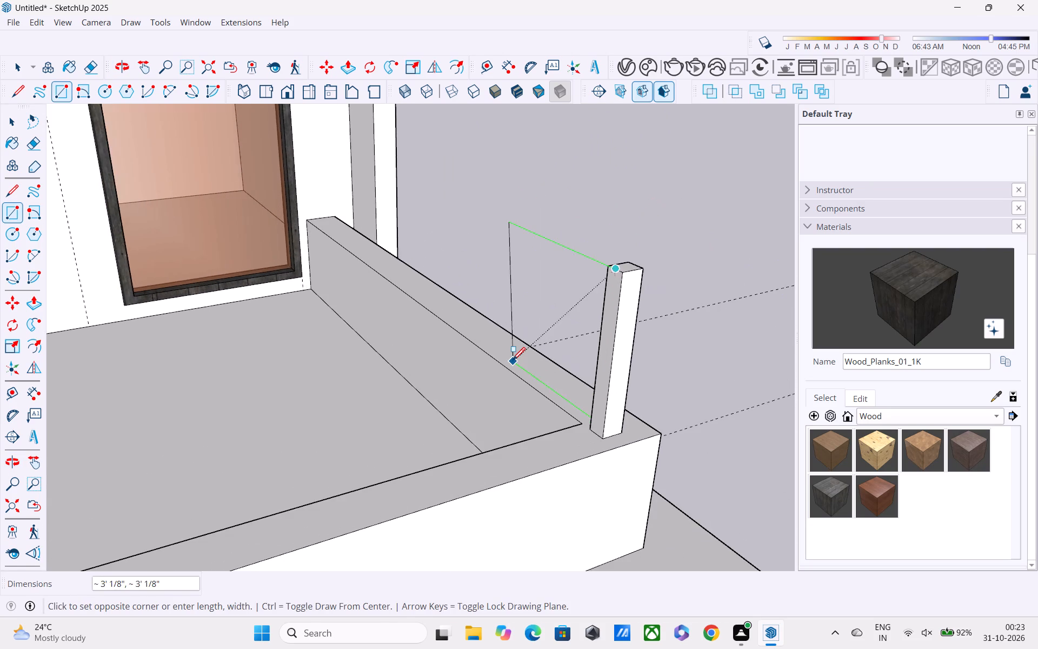
middle_click_drag(513, 361, 790, 269, "shift")
scroll(789, 269, "up", 1)
scroll(772, 268, "down", 5)
scroll(609, 382, "down", 1)
middle_click_drag(608, 382, 713, 359, "shift")
middle_click_drag(544, 378, 698, 383)
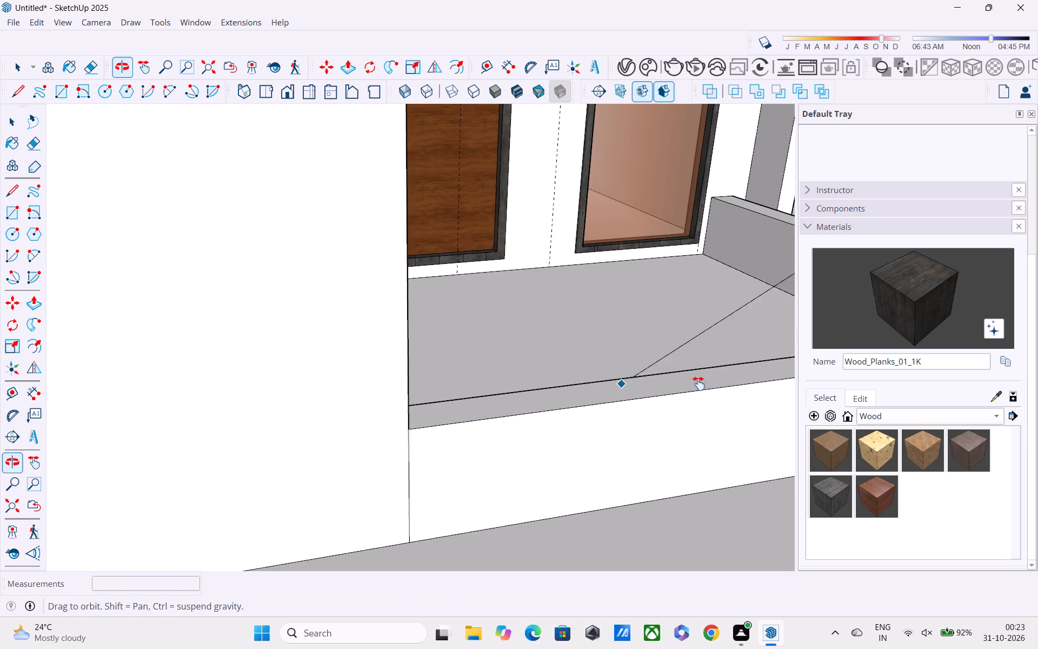
middle_click_drag(698, 383, 700, 383)
middle_click_drag(543, 388, 264, 383)
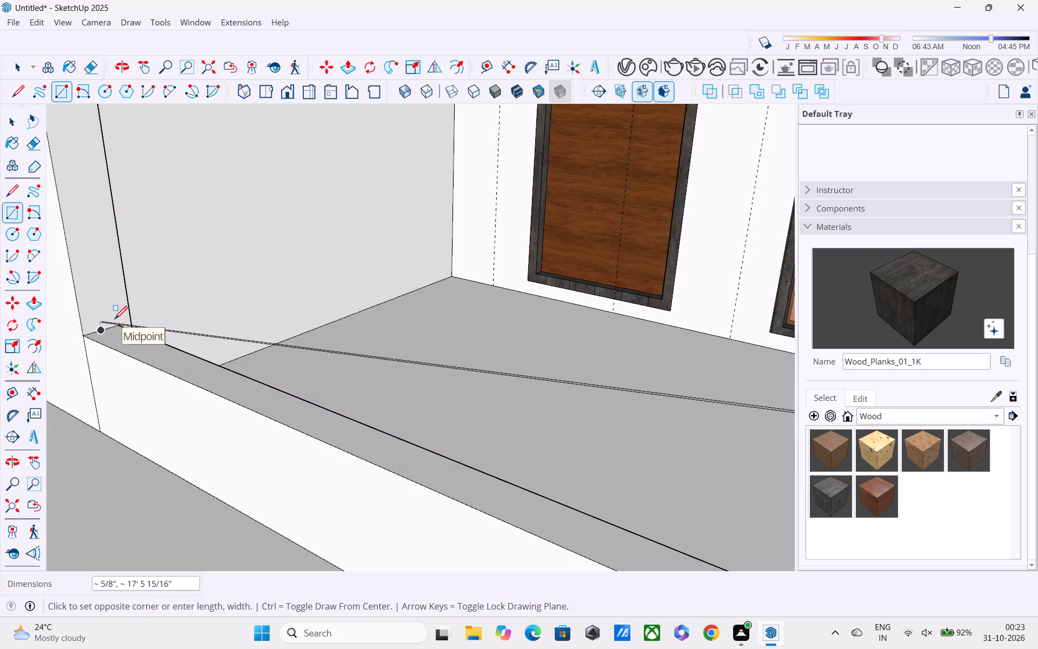
scroll(98, 316, "up", 10)
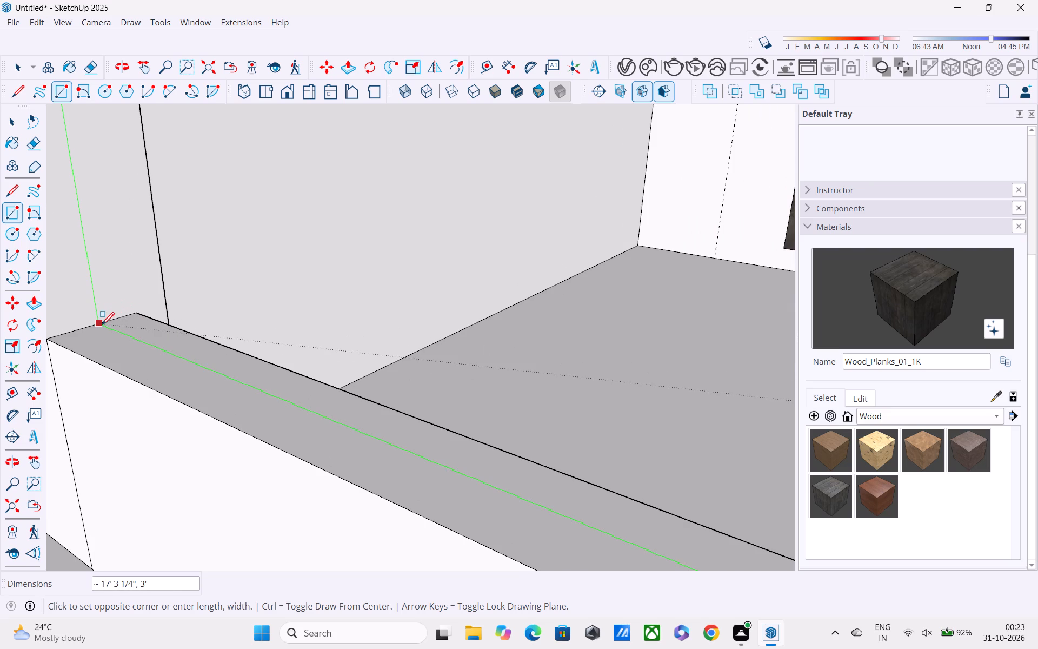
left_click(101, 326)
scroll(101, 326, "down", 15)
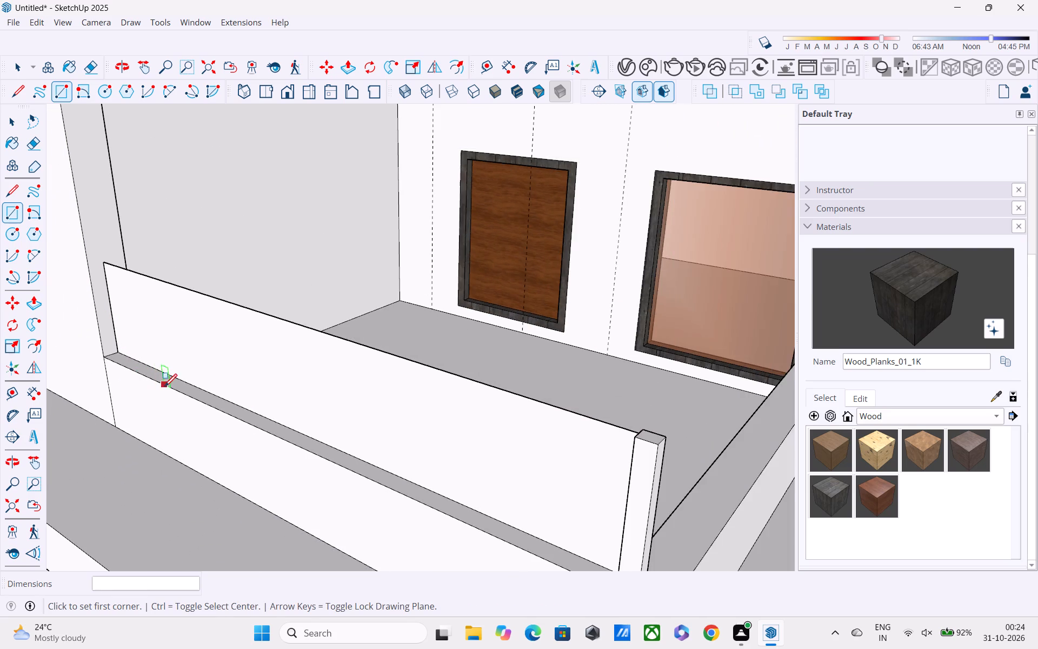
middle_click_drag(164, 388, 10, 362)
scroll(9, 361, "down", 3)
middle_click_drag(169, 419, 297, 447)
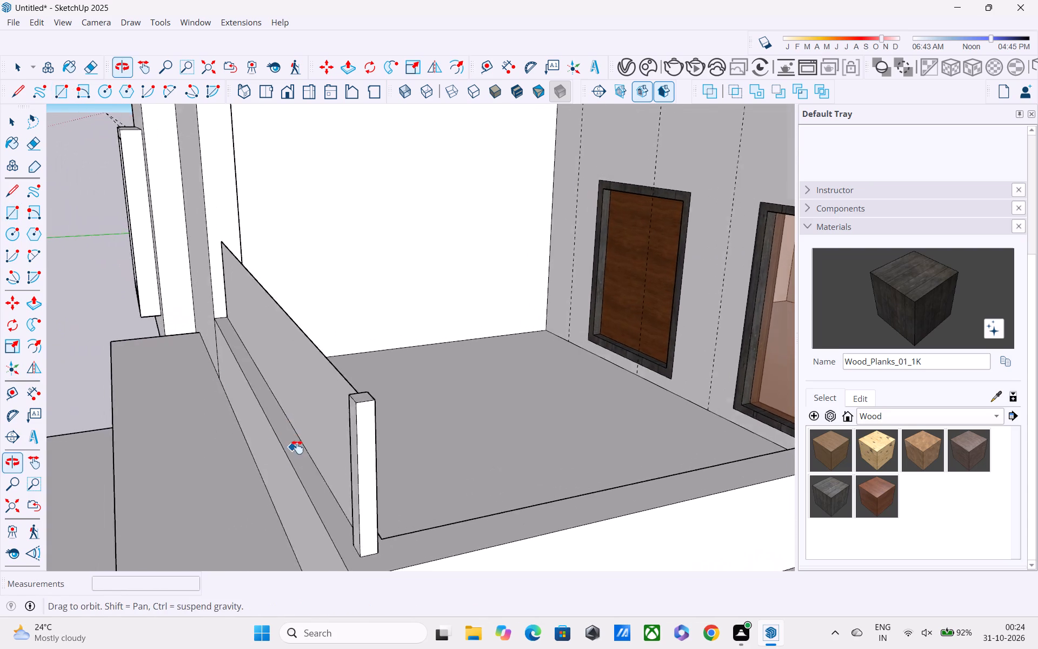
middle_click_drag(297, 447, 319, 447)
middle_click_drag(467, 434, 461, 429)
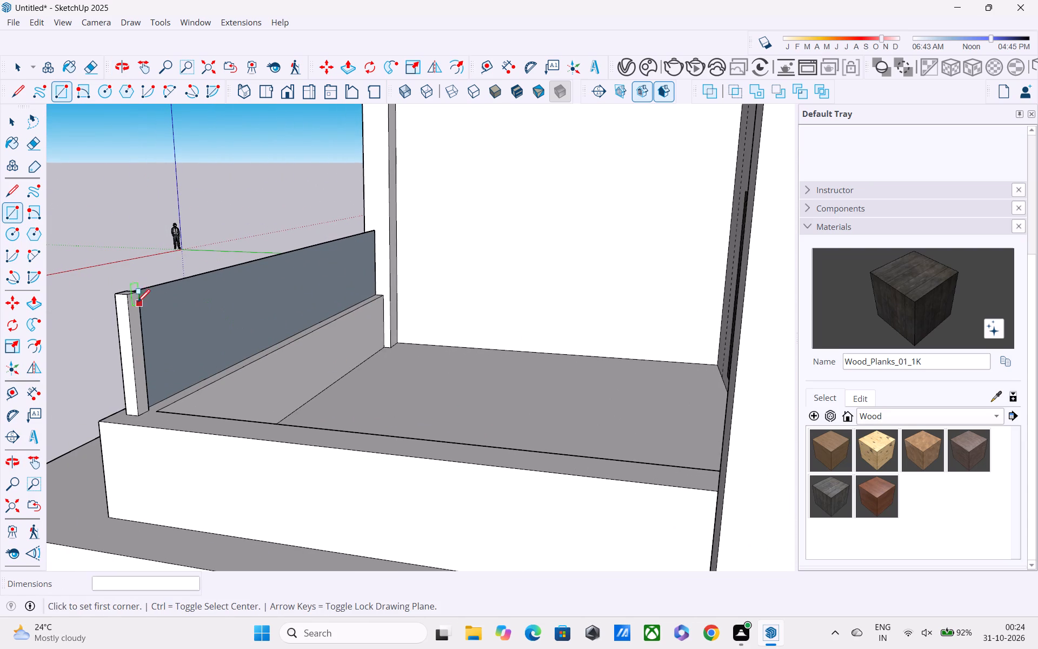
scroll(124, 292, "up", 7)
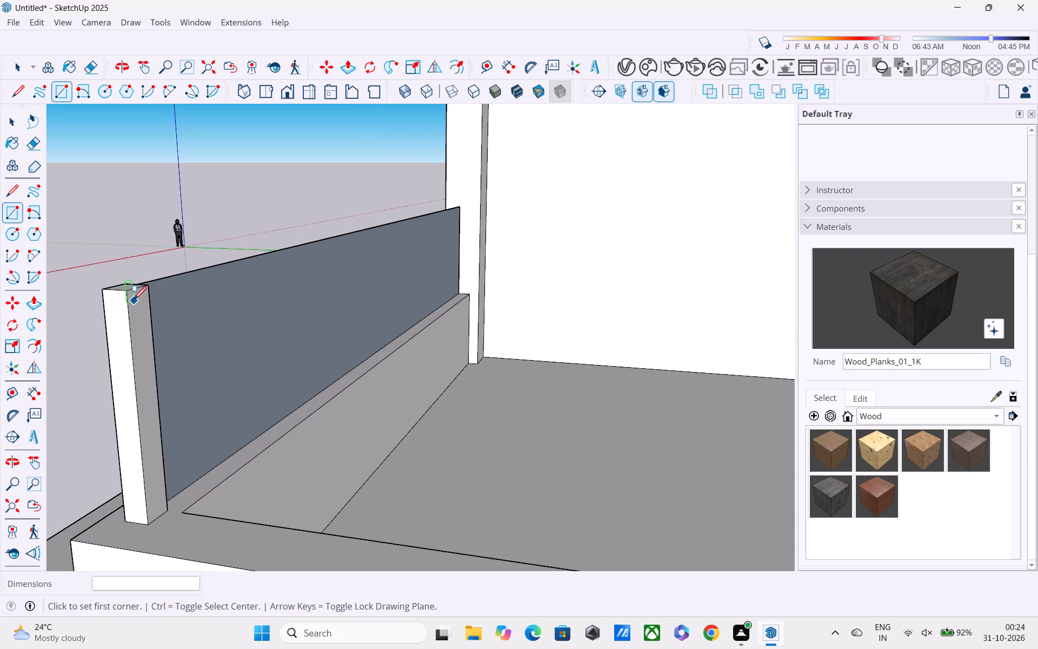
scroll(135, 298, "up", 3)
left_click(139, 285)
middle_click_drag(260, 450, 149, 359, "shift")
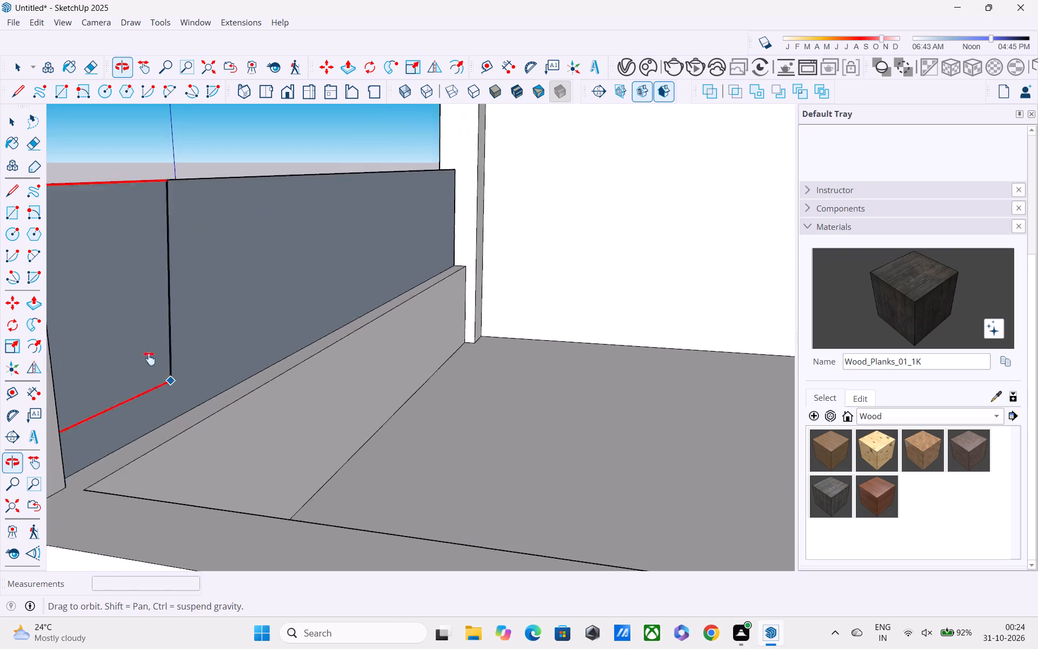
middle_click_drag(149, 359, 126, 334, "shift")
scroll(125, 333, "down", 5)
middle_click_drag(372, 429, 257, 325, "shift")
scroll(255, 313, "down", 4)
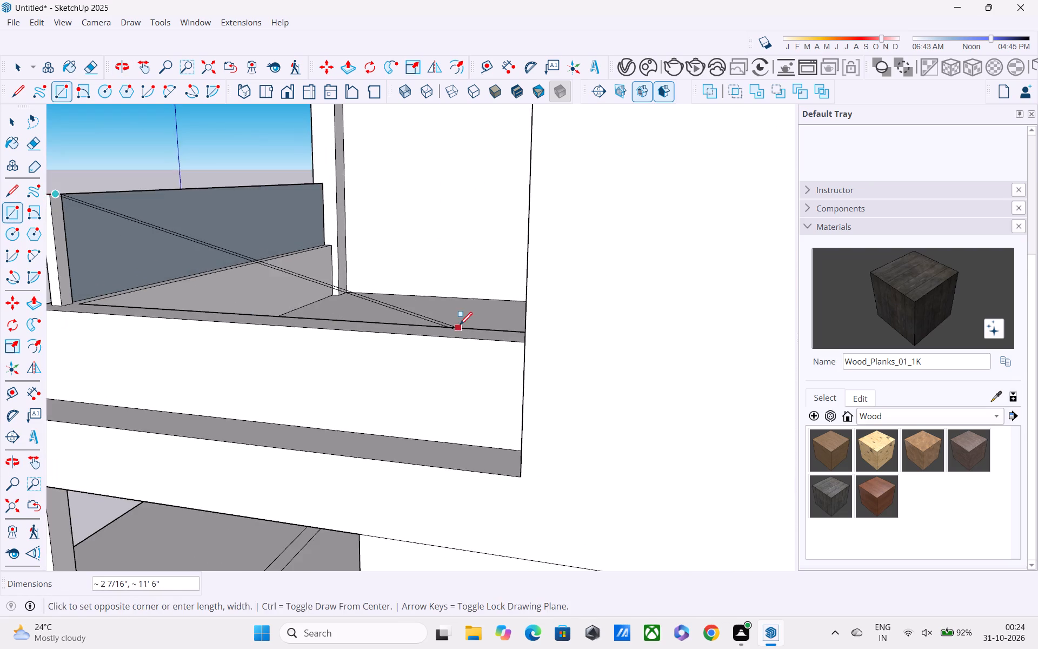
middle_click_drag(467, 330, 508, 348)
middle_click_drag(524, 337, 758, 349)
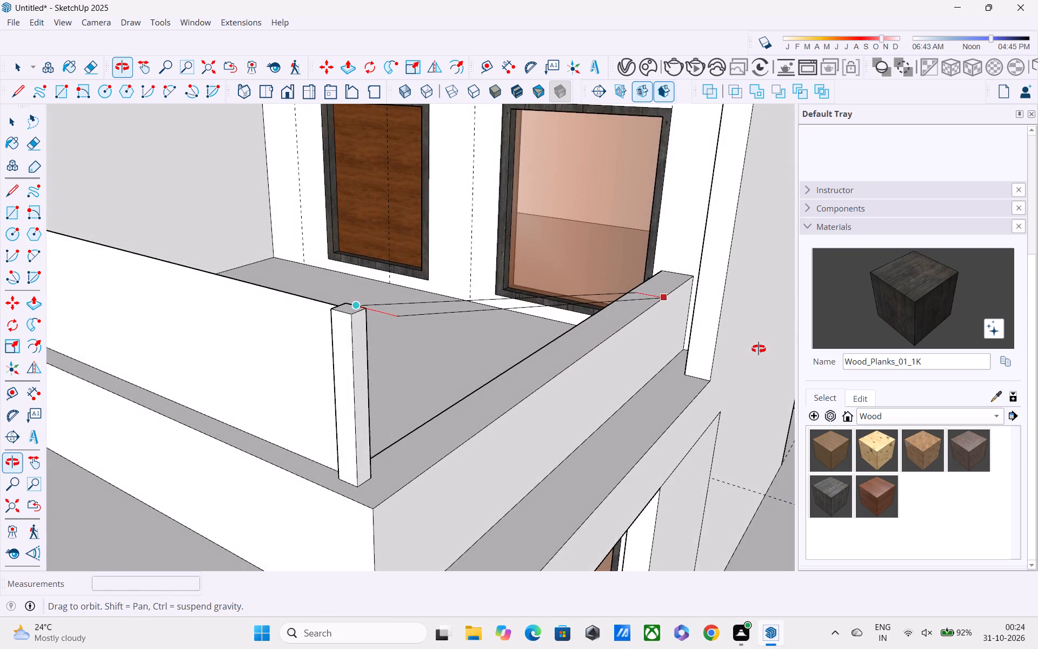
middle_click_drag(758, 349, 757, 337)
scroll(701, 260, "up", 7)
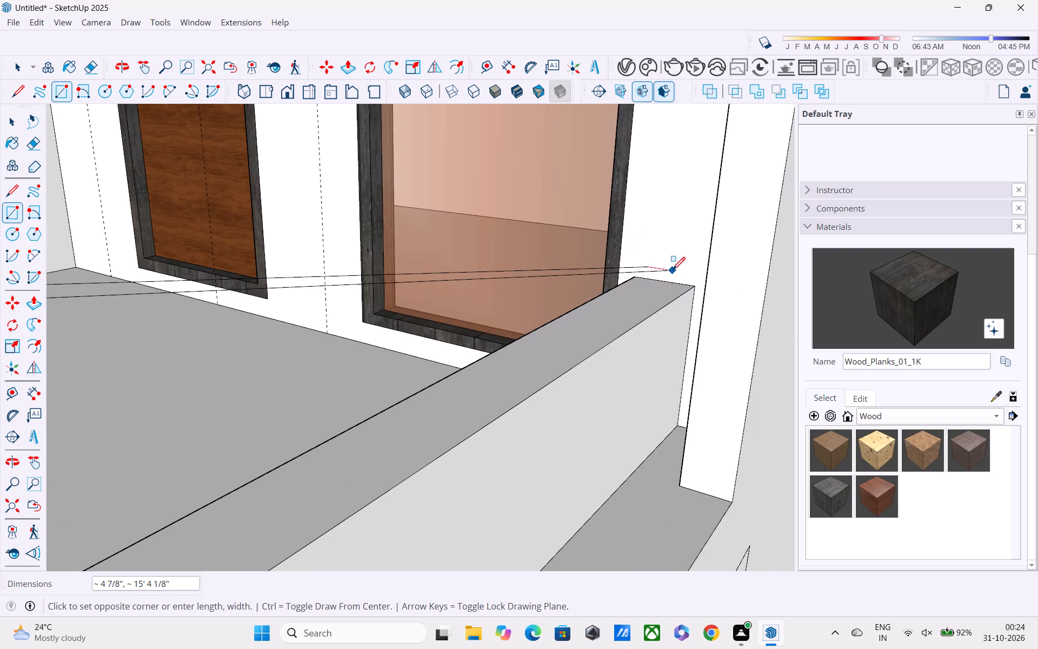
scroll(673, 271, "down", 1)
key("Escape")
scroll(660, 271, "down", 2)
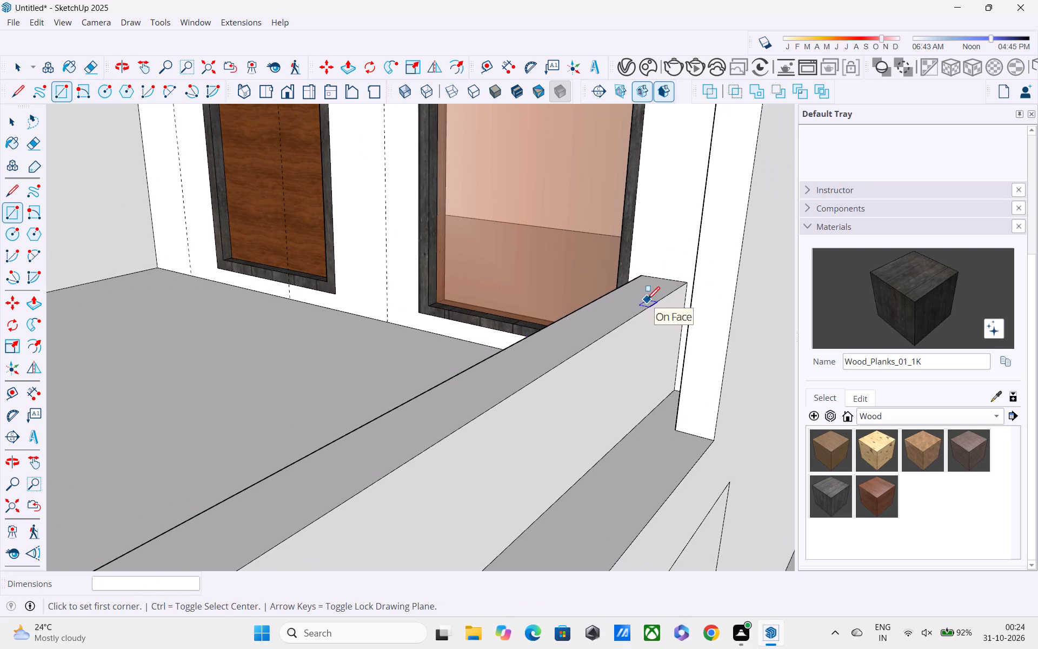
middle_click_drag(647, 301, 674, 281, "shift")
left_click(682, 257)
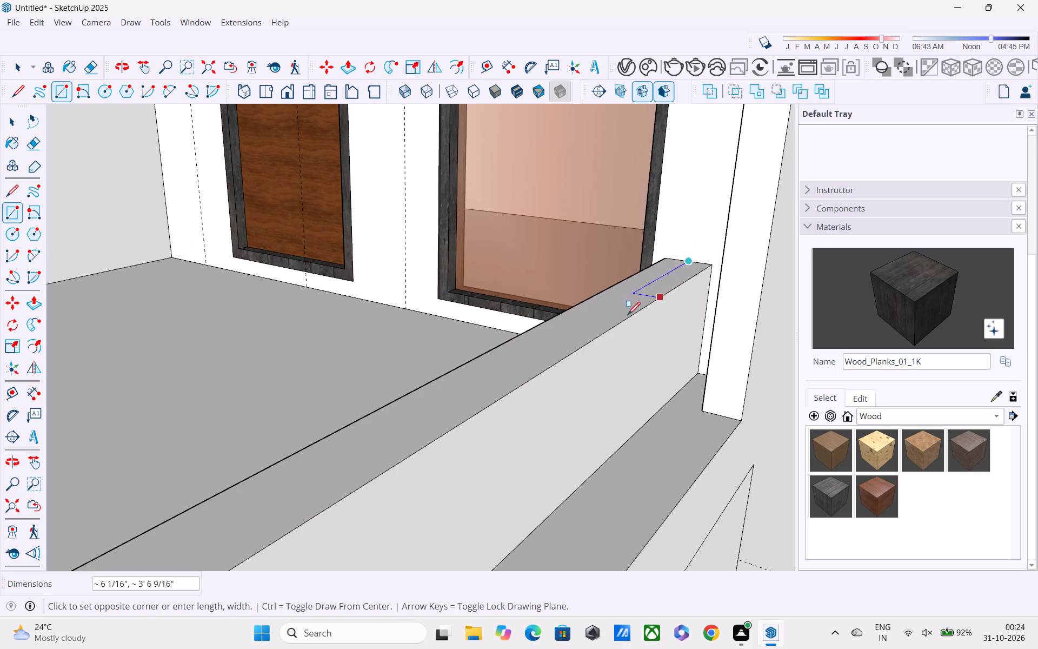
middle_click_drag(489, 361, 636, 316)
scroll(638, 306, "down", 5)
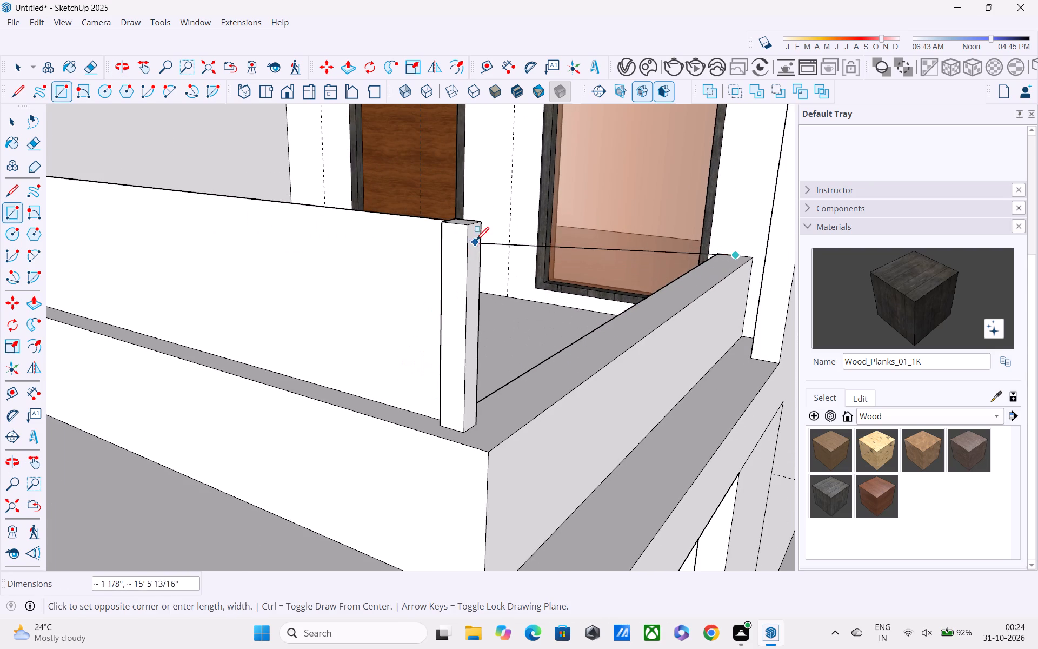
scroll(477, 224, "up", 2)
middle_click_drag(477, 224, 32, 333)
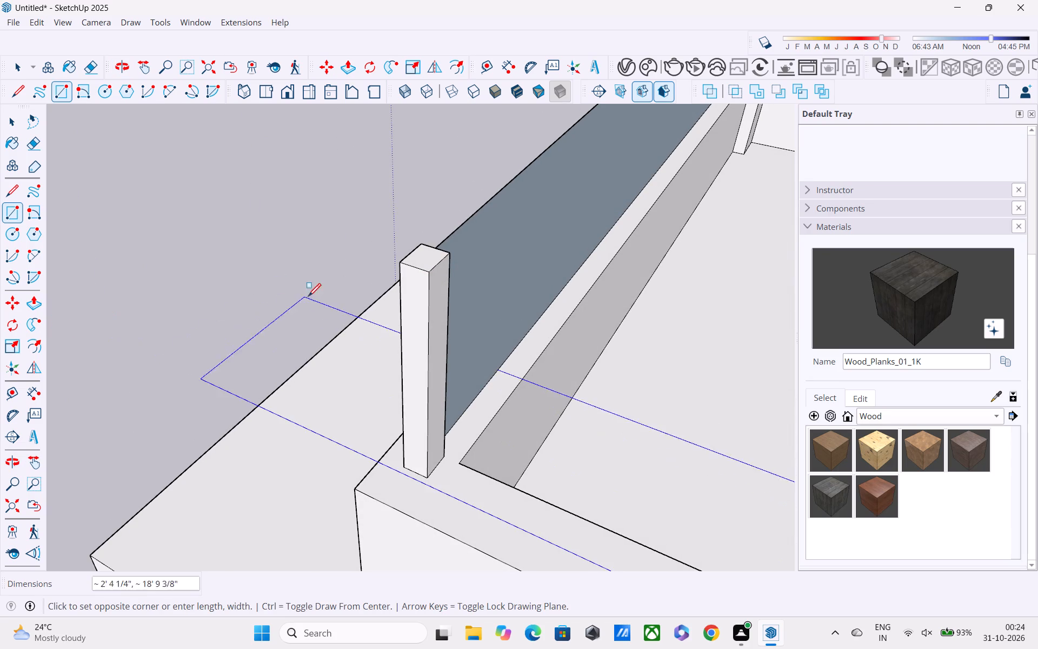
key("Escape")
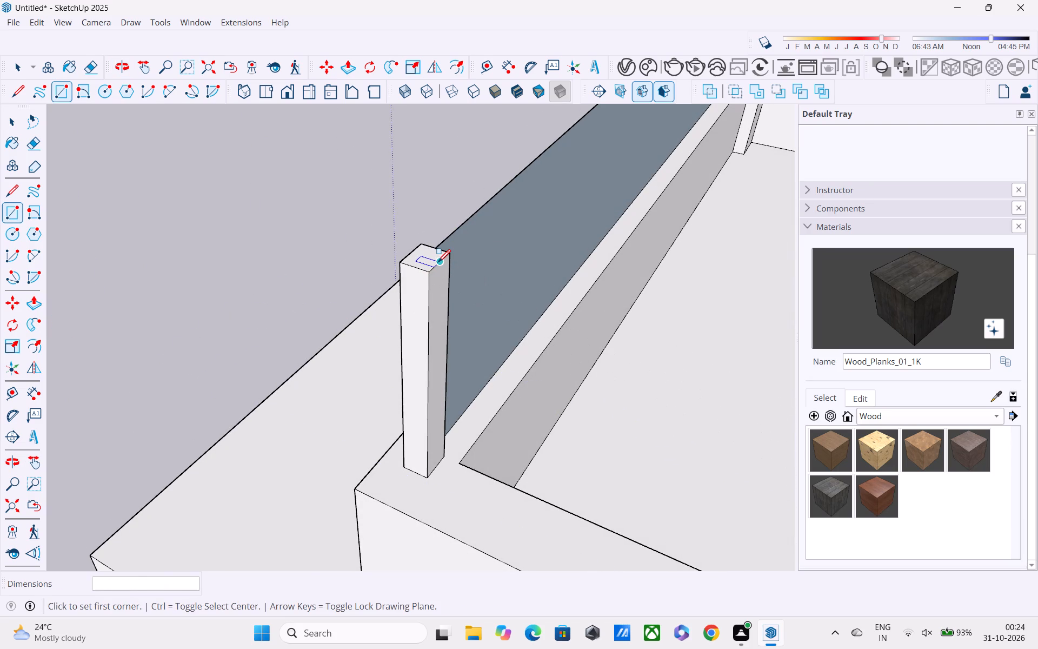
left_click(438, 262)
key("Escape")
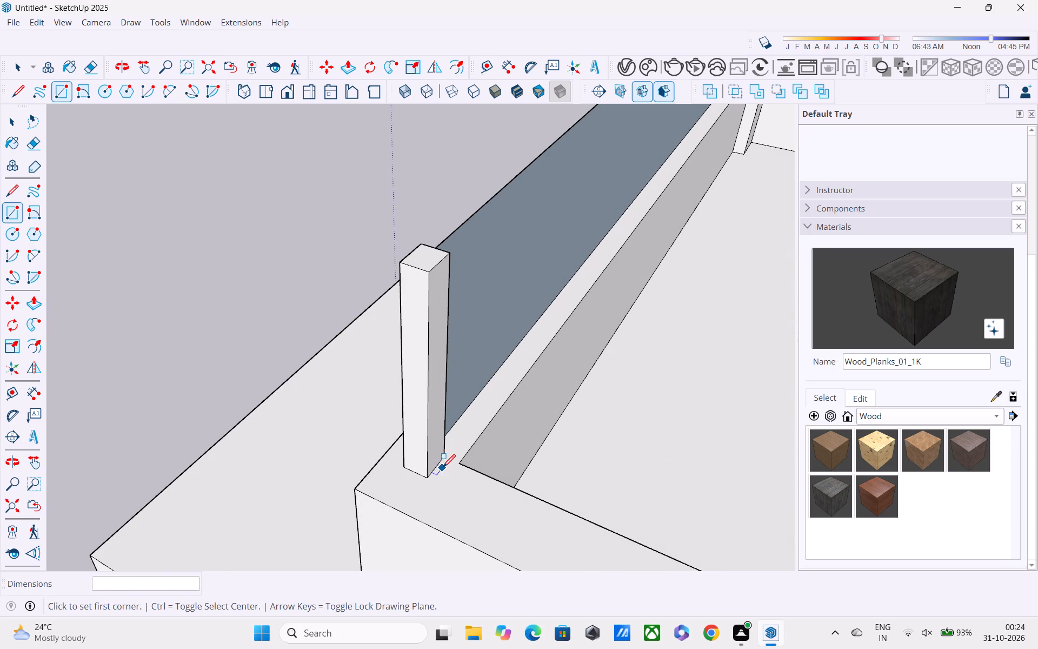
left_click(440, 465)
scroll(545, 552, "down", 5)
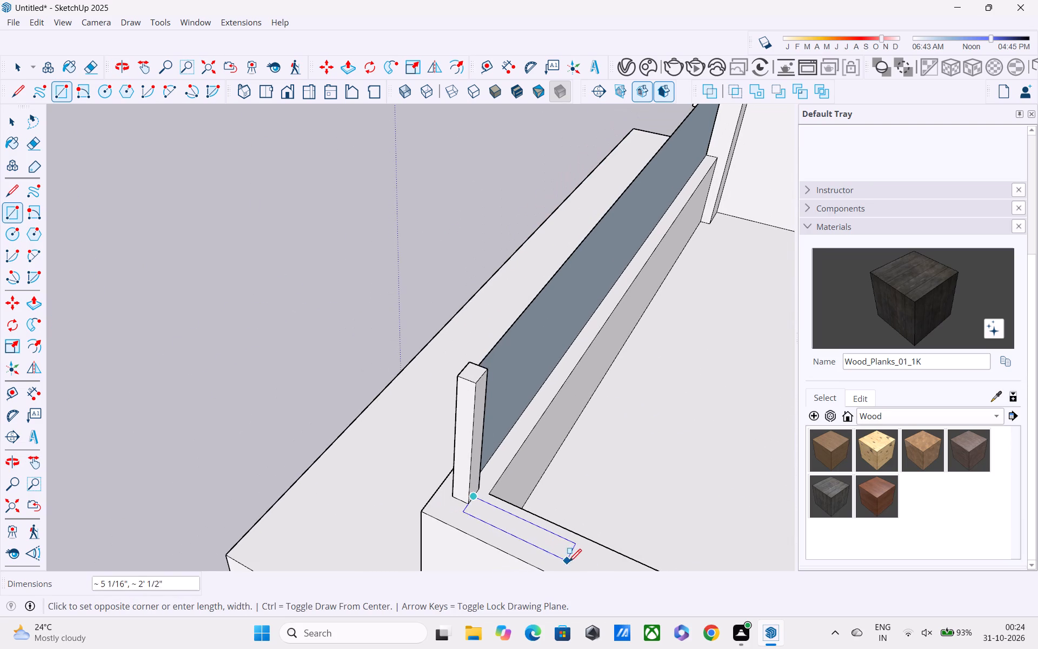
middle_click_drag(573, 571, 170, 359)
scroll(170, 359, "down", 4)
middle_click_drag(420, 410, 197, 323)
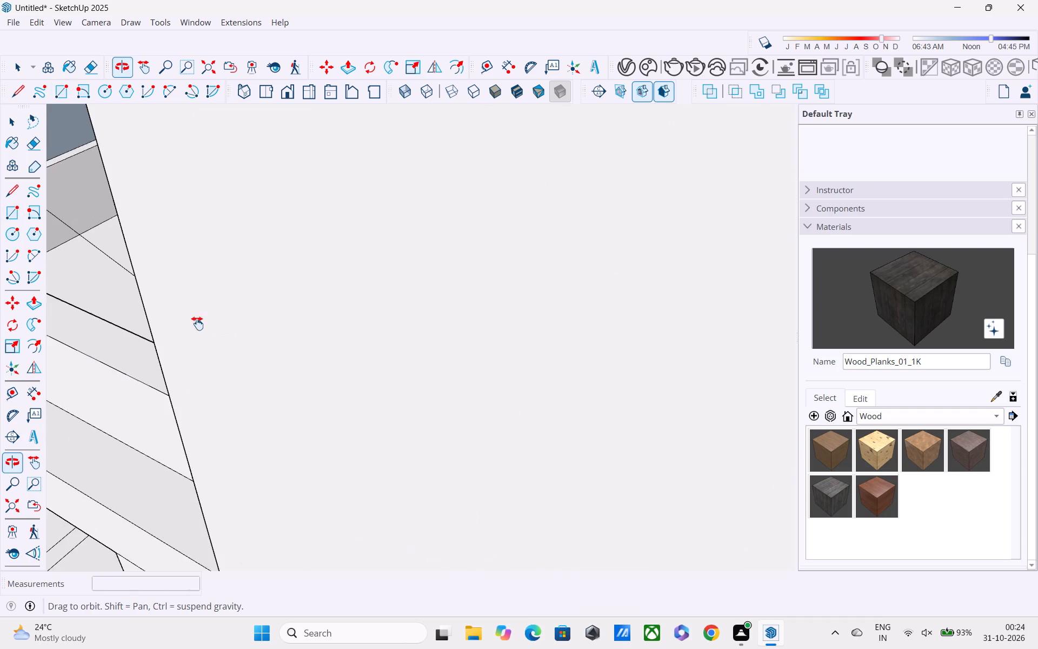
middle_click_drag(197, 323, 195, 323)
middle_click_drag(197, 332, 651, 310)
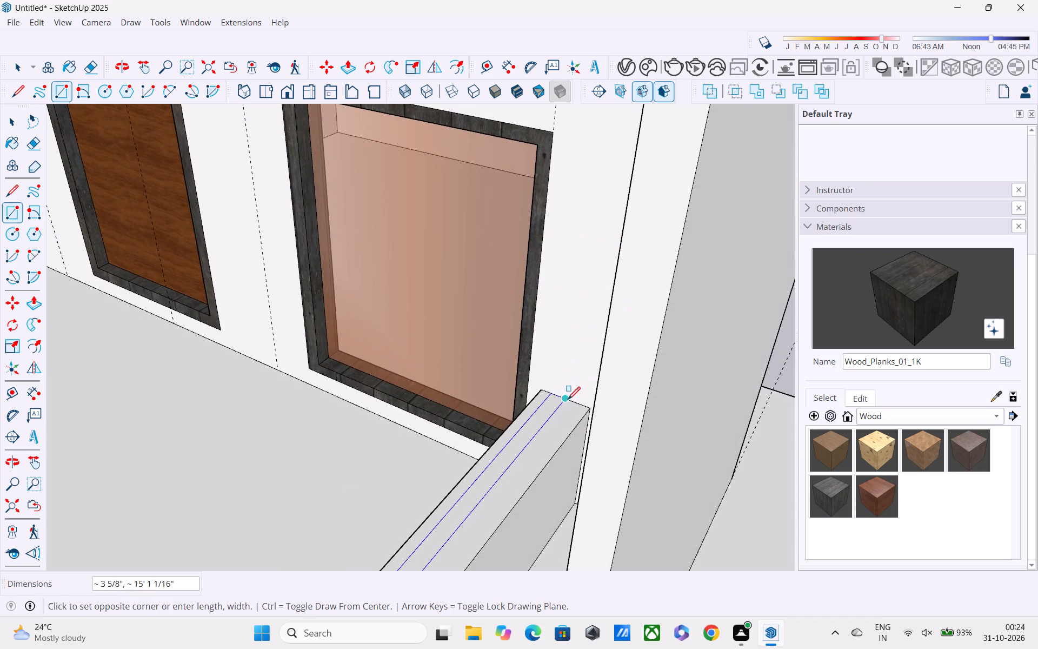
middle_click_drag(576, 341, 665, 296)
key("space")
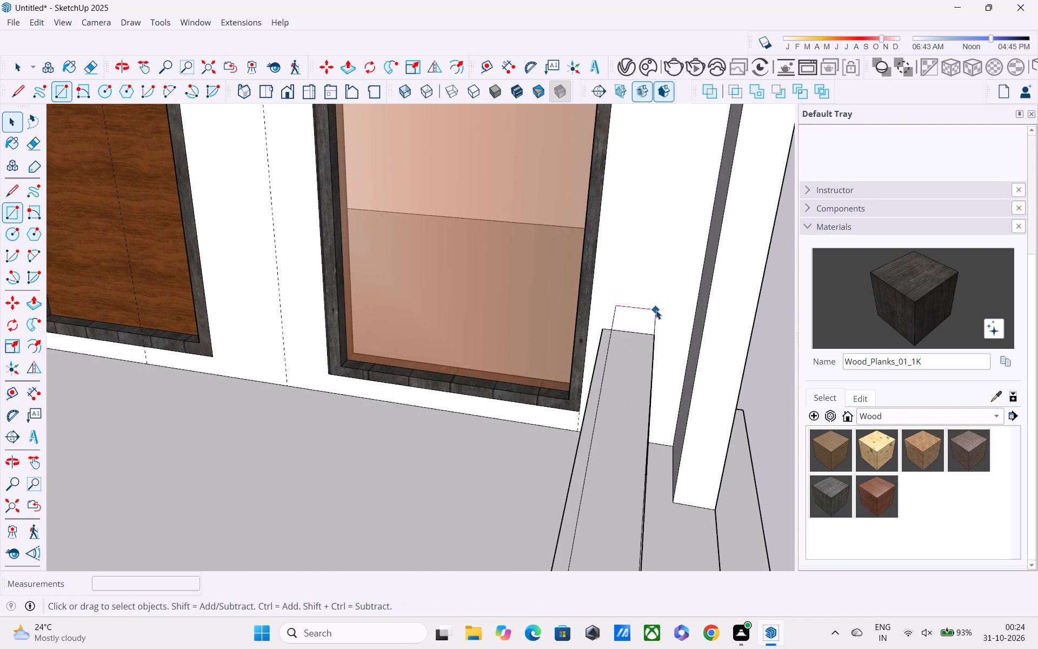
Draw a line about 15' 1" along the short parapet's top, from the corner post's base edge midpoint to the parapet's far end.
scroll(639, 322, "down", 11)
scroll(622, 365, "down", 1)
middle_click_drag(622, 382, 427, 440)
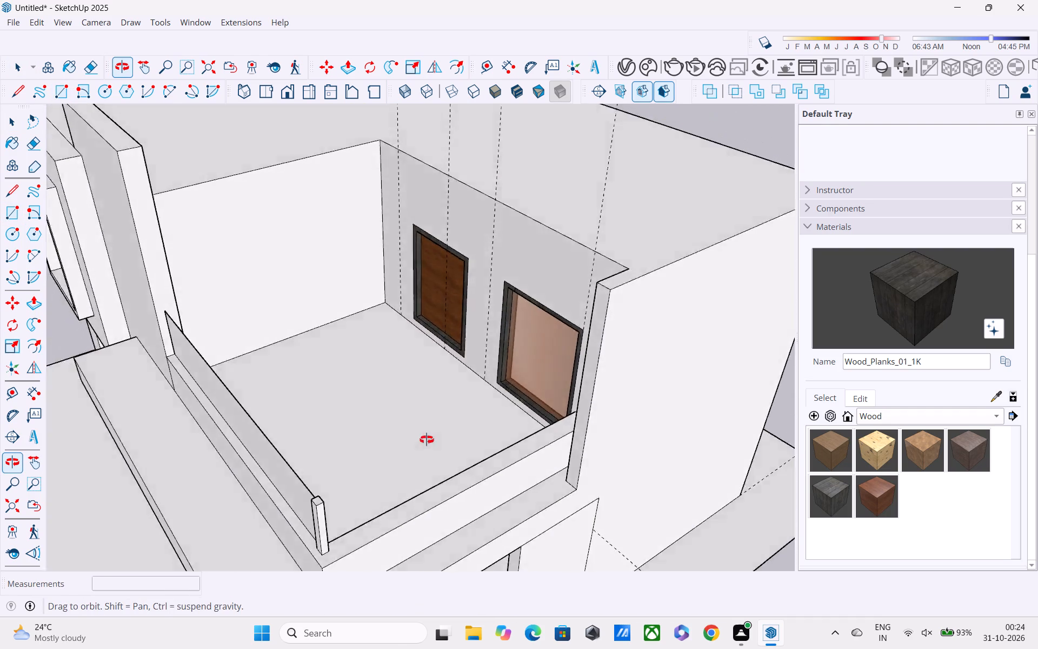
middle_click_drag(427, 440, 354, 354)
scroll(244, 439, "up", 4)
middle_click_drag(191, 409, 184, 407)
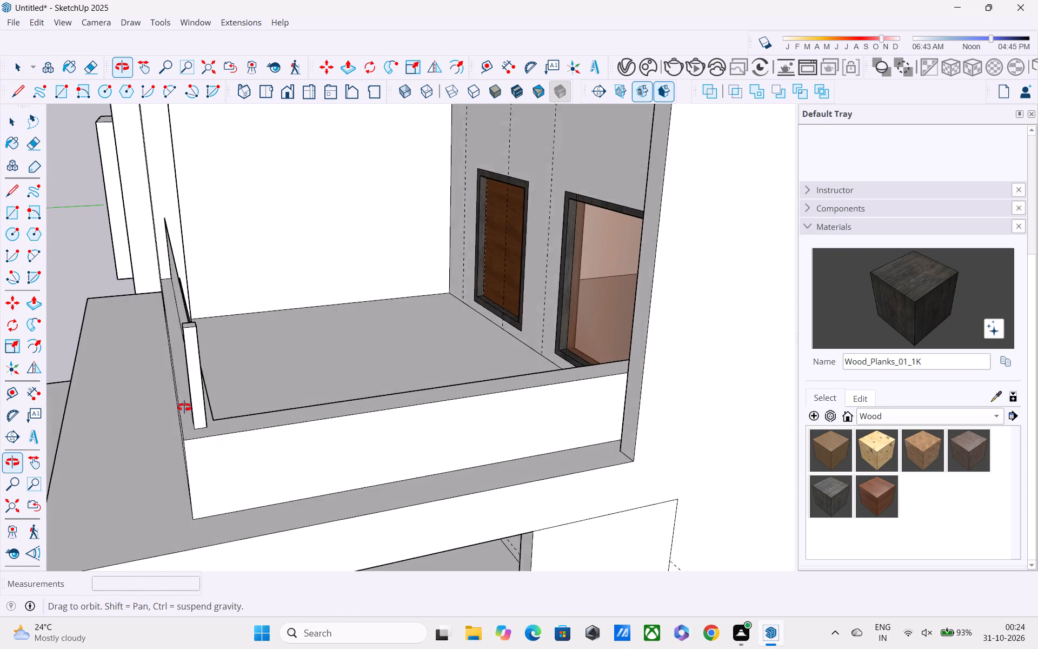
middle_click_drag(184, 407, 110, 370)
scroll(105, 352, "up", 5)
scroll(112, 345, "down", 2)
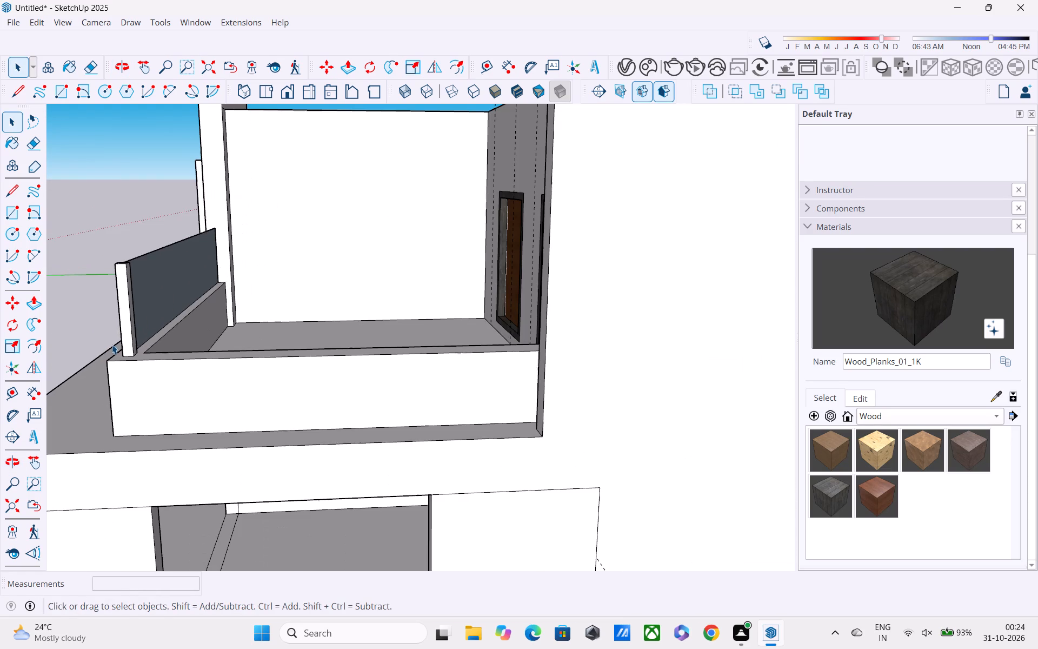
key("l")
scroll(138, 360, "up", 4)
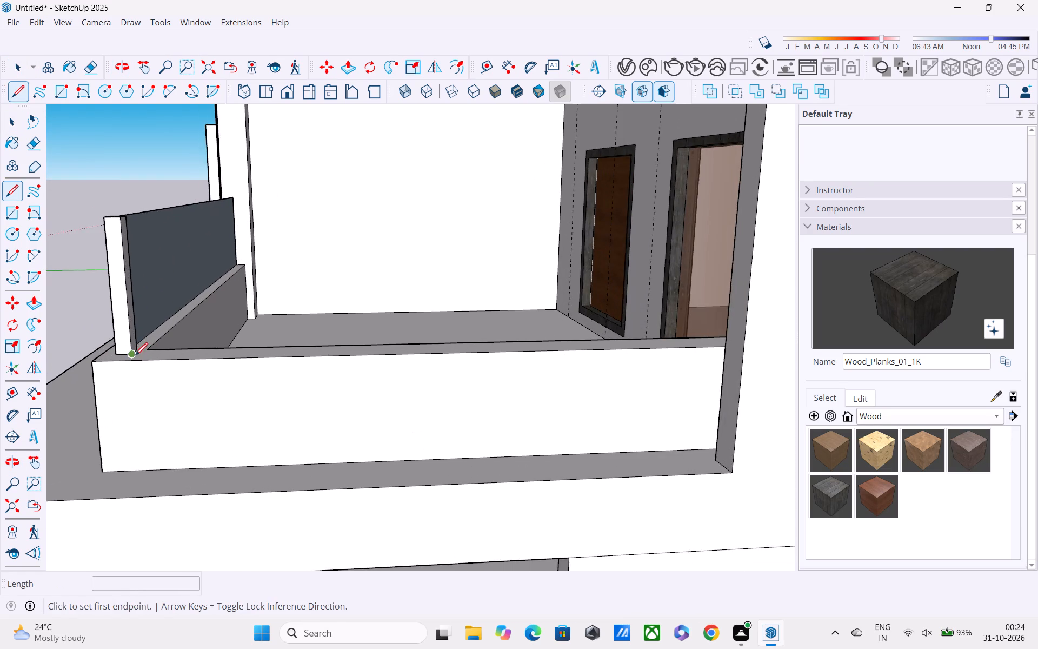
scroll(135, 348, "up", 9)
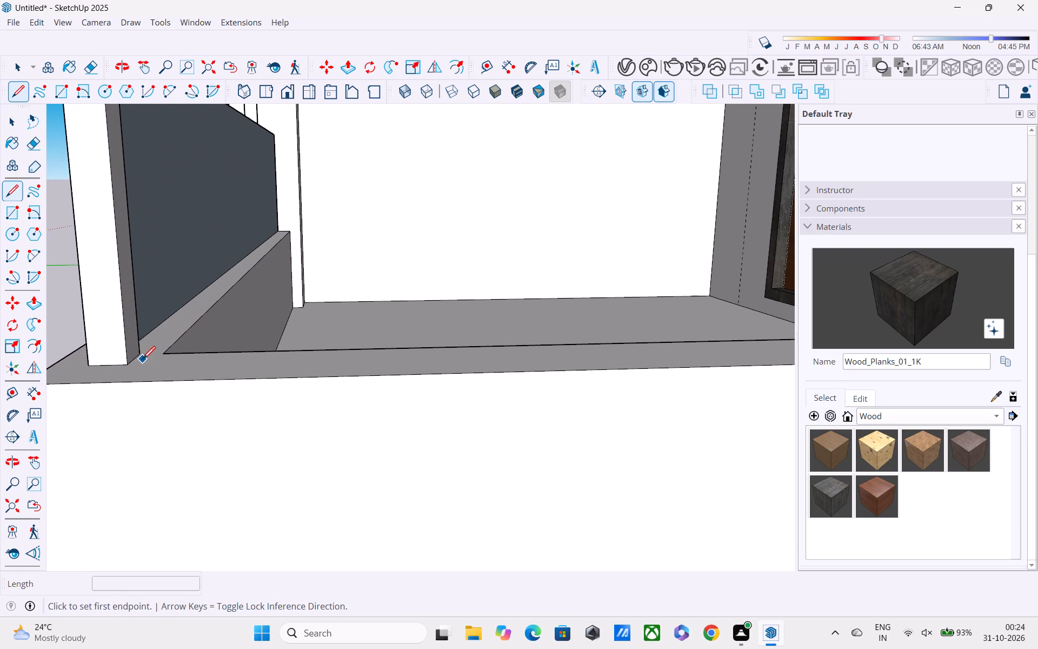
scroll(137, 362, "up", 6)
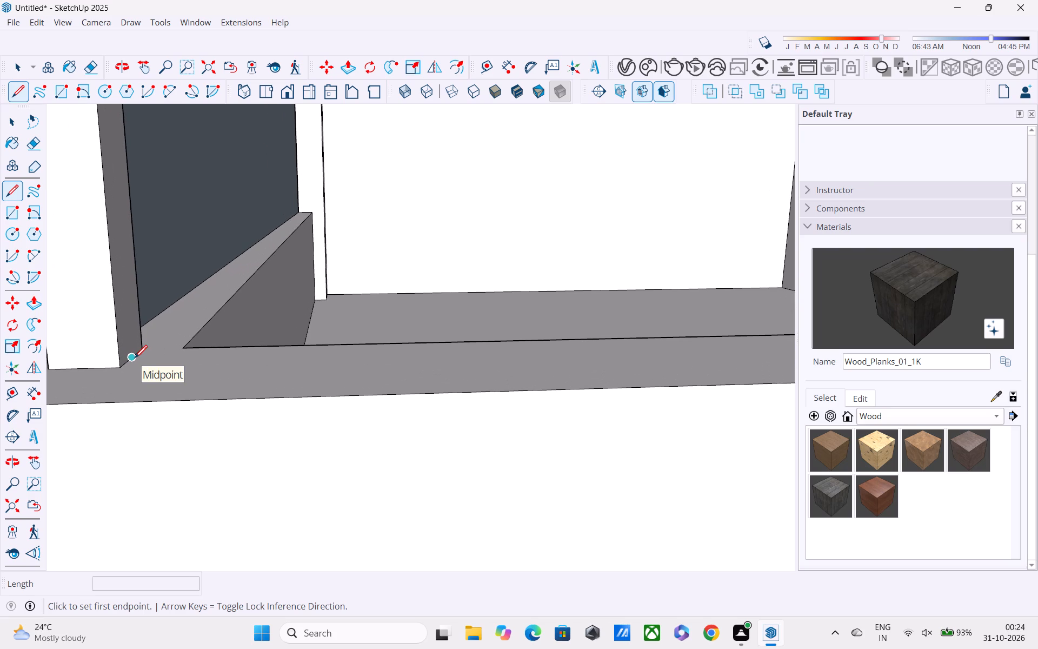
left_click(135, 359)
middle_click_drag(537, 341, 187, 318)
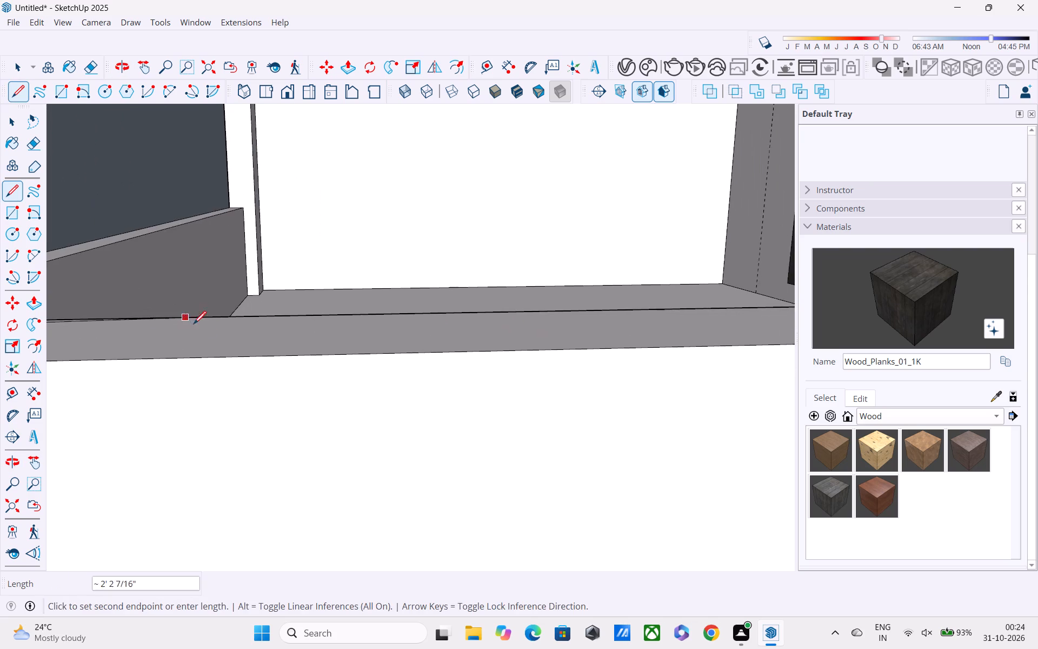
scroll(218, 343, "down", 4)
middle_click_drag(423, 317, 115, 328)
scroll(115, 328, "up", 1)
scroll(116, 329, "down", 4)
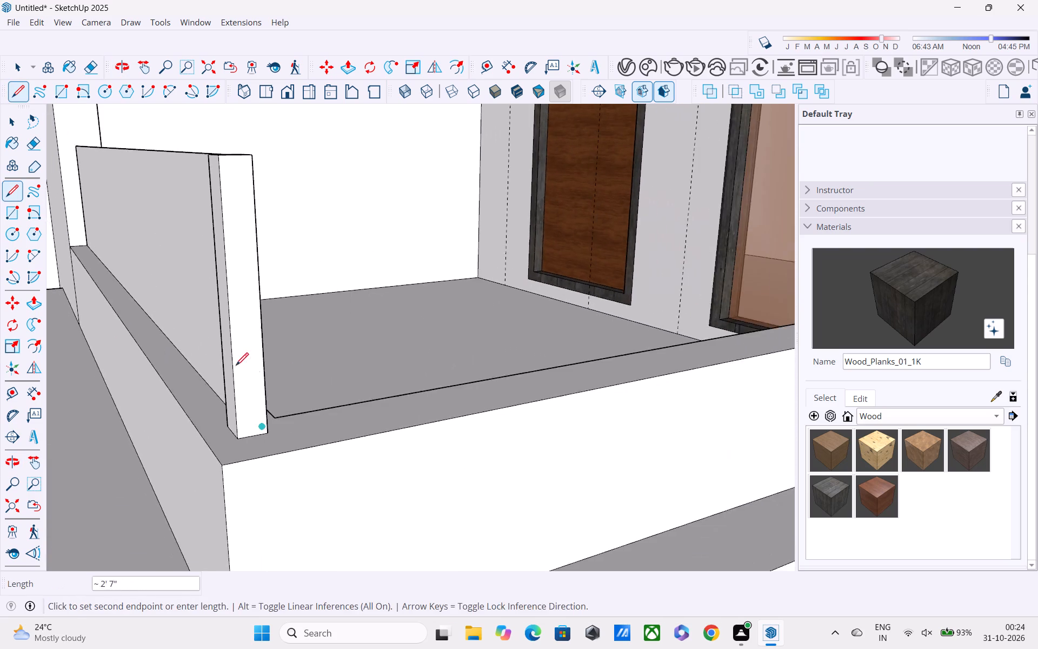
middle_click_drag(340, 369, 106, 386)
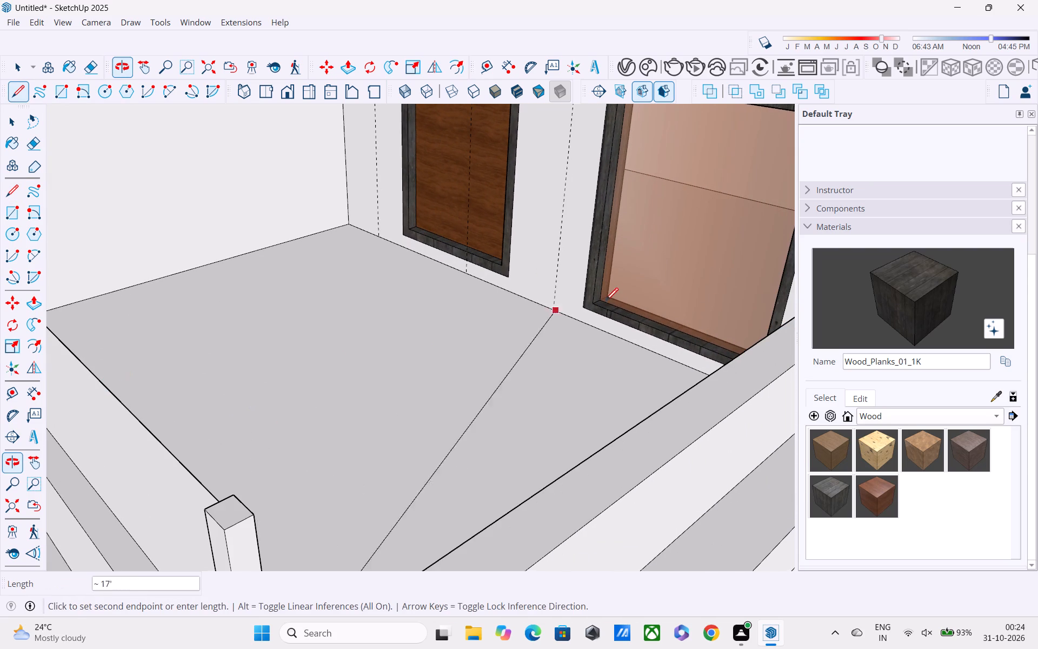
middle_click_drag(745, 336, 440, 344, "shift")
middle_click_drag(444, 349, 522, 360)
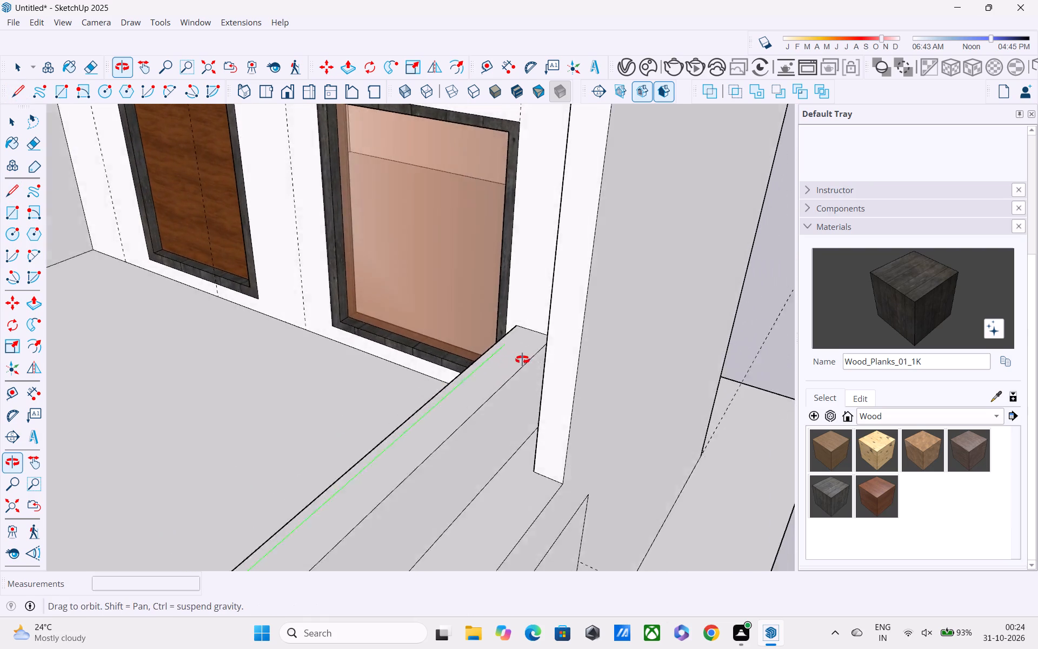
middle_click_drag(522, 360, 555, 348)
scroll(554, 313, "up", 3)
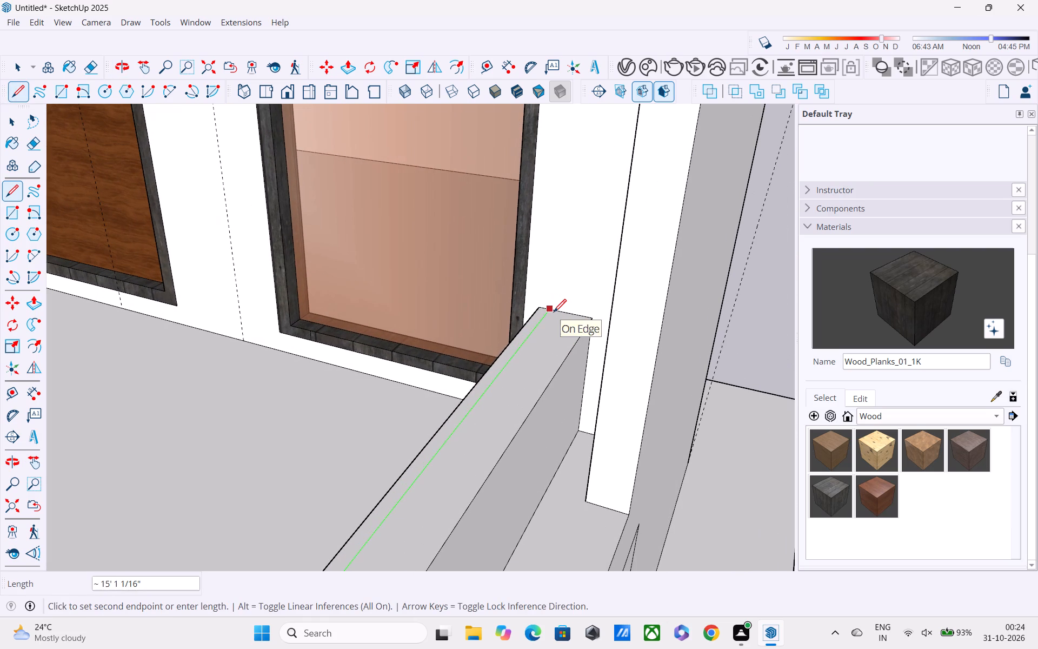
left_click(554, 313)
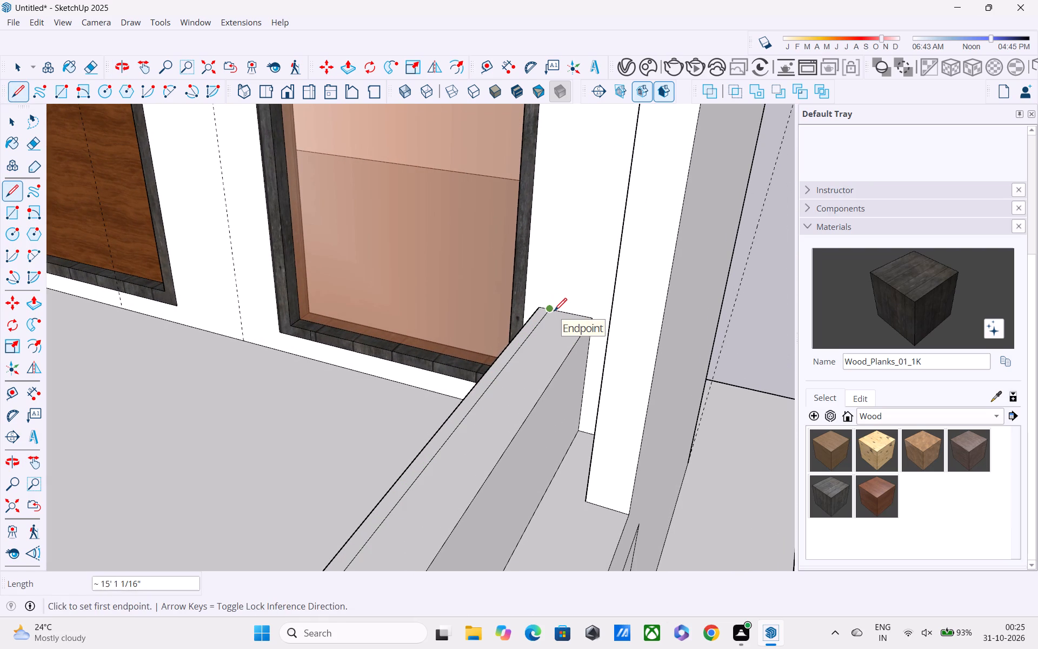
Draw a vertical rectangle about 15' 1" by 3' from the line's far end to the corner post's top edge midpoint.
key("r")
left_click(550, 304)
scroll(237, 526, "down", 4)
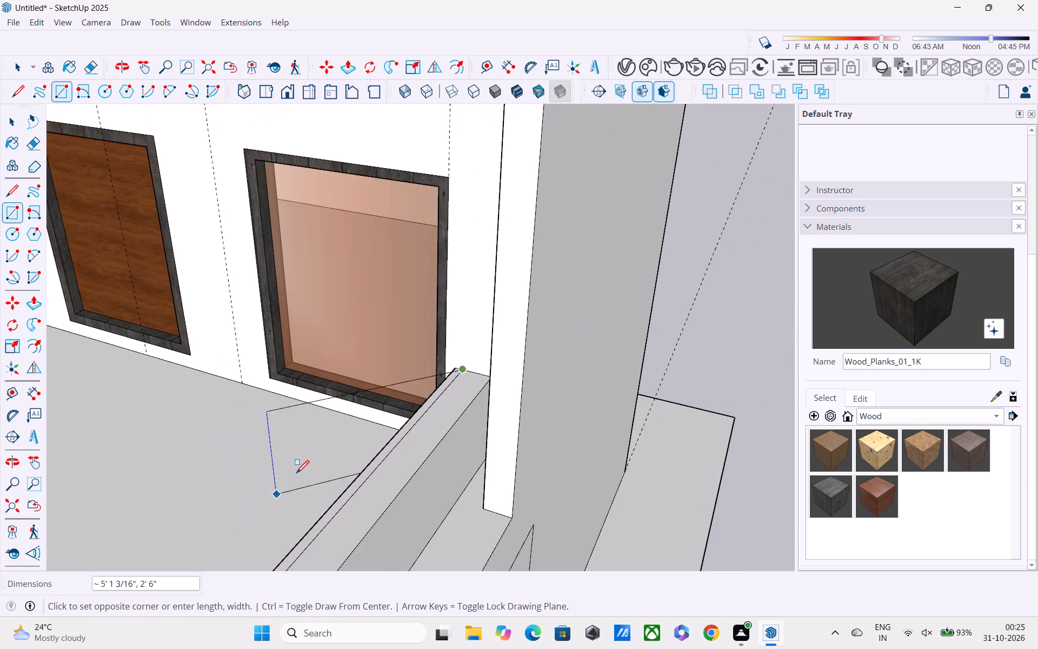
scroll(303, 467, "down", 5)
middle_click_drag(313, 481, 446, 311, "shift")
scroll(446, 311, "up", 1)
scroll(442, 327, "down", 1)
middle_click_drag(434, 353, 430, 357)
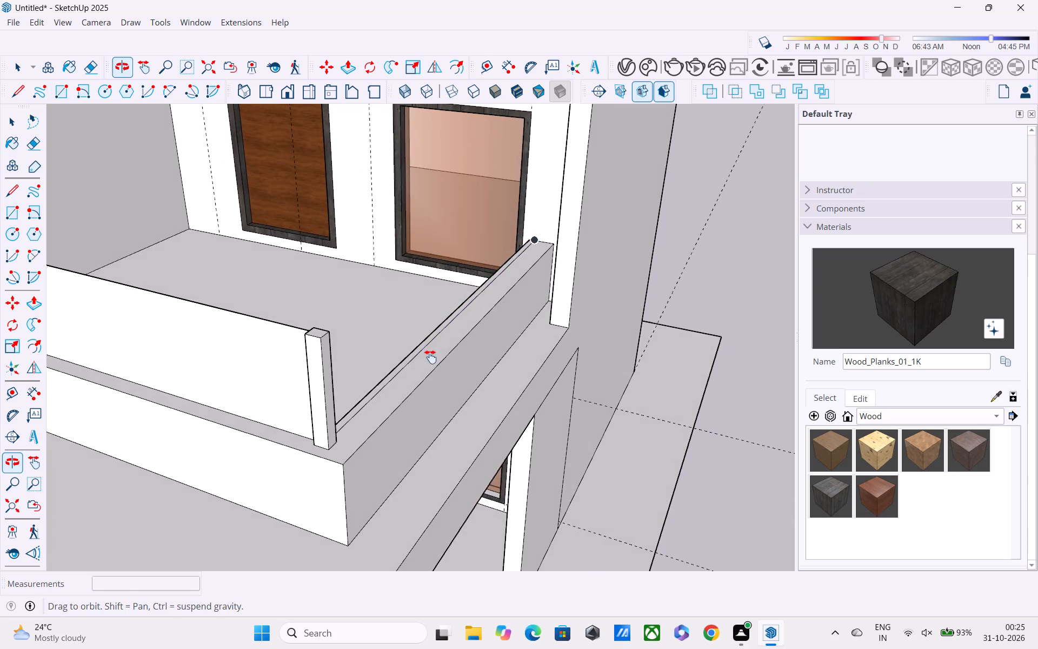
middle_click_drag(430, 357, 543, 257)
middle_click_drag(506, 298, 214, 407)
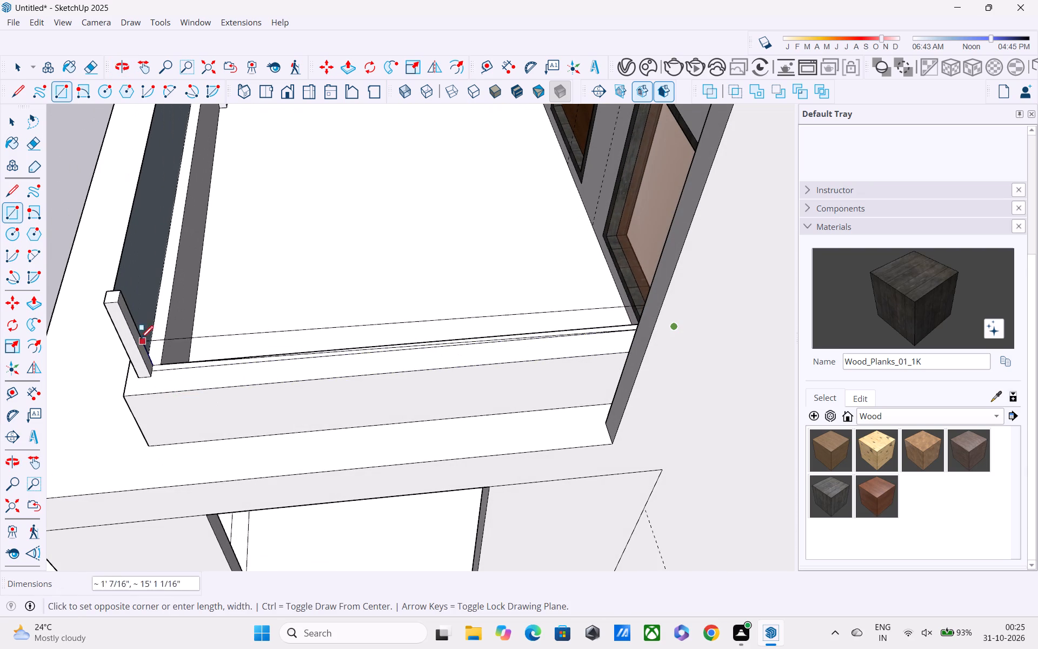
scroll(121, 302, "up", 7)
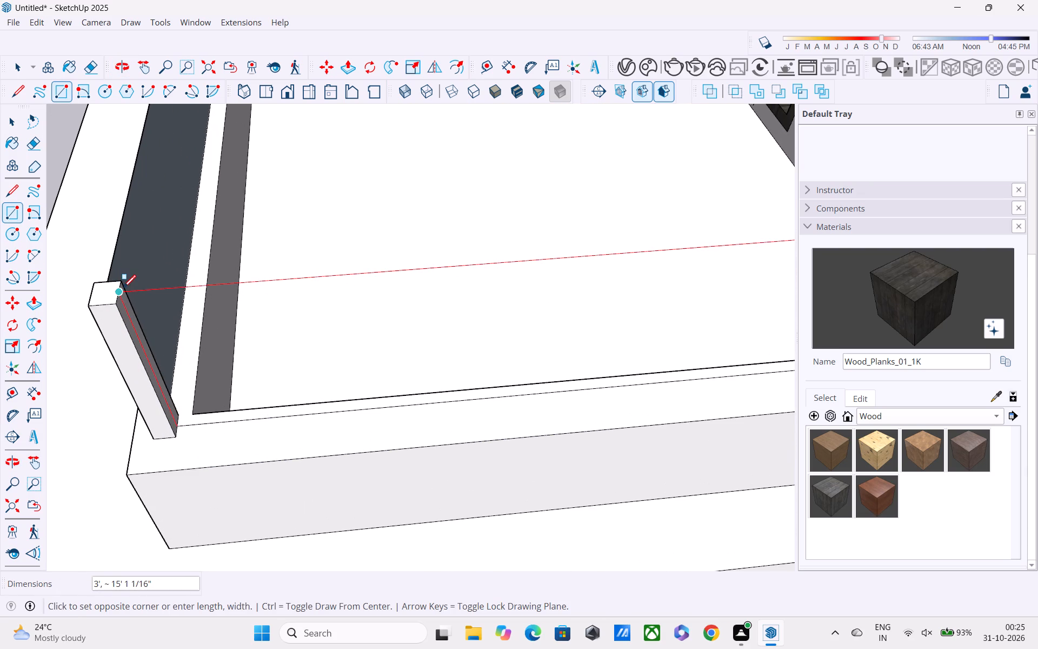
left_click(123, 289)
Examine the corner post and both railing panels in relation to the whole house front.
middle_click_drag(174, 389, 163, 343)
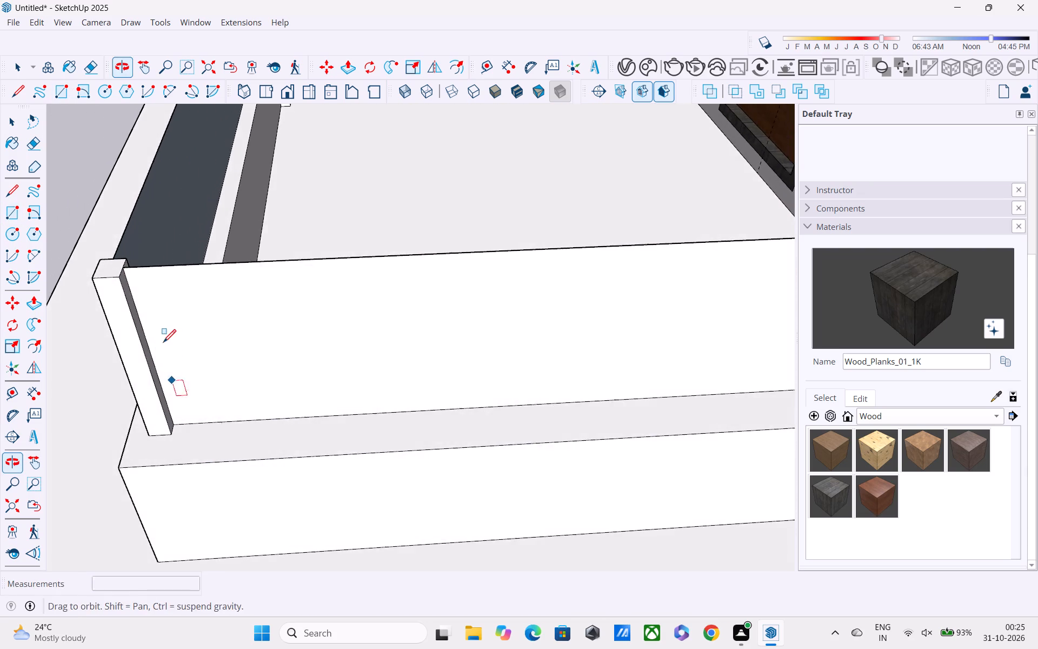
middle_click_drag(163, 343, 163, 348)
scroll(163, 342, "down", 5)
middle_click_drag(201, 412, 565, 176)
scroll(566, 176, "up", 1)
scroll(566, 176, "down", 8)
middle_click_drag(537, 234, 588, 323)
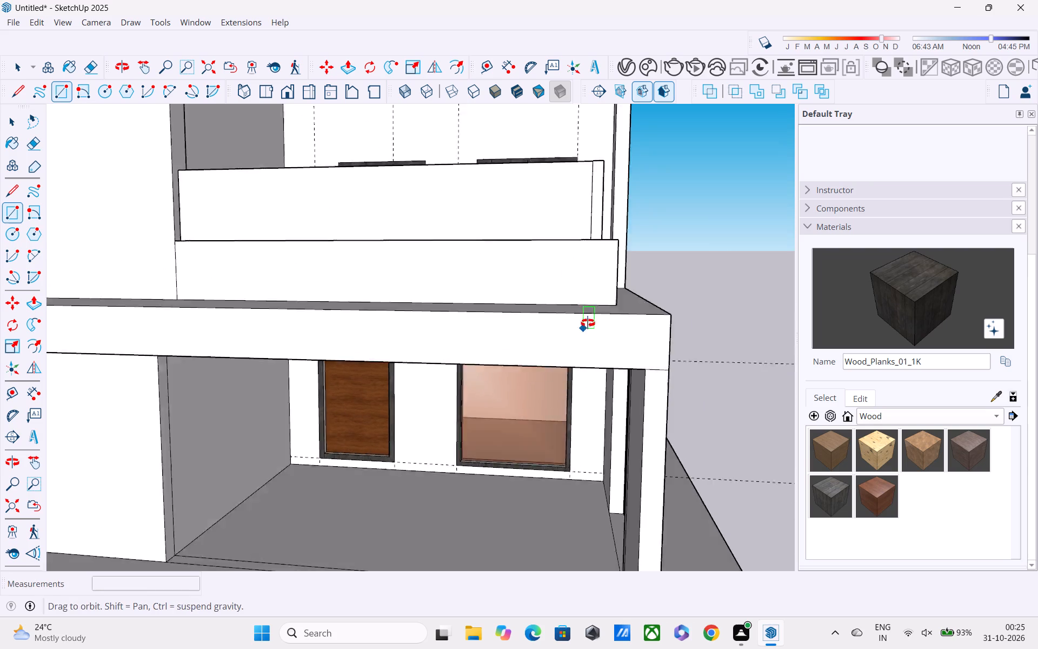
middle_click_drag(588, 323, 611, 356)
scroll(594, 329, "down", 7)
middle_click_drag(583, 349, 580, 306)
scroll(579, 302, "down", 1)
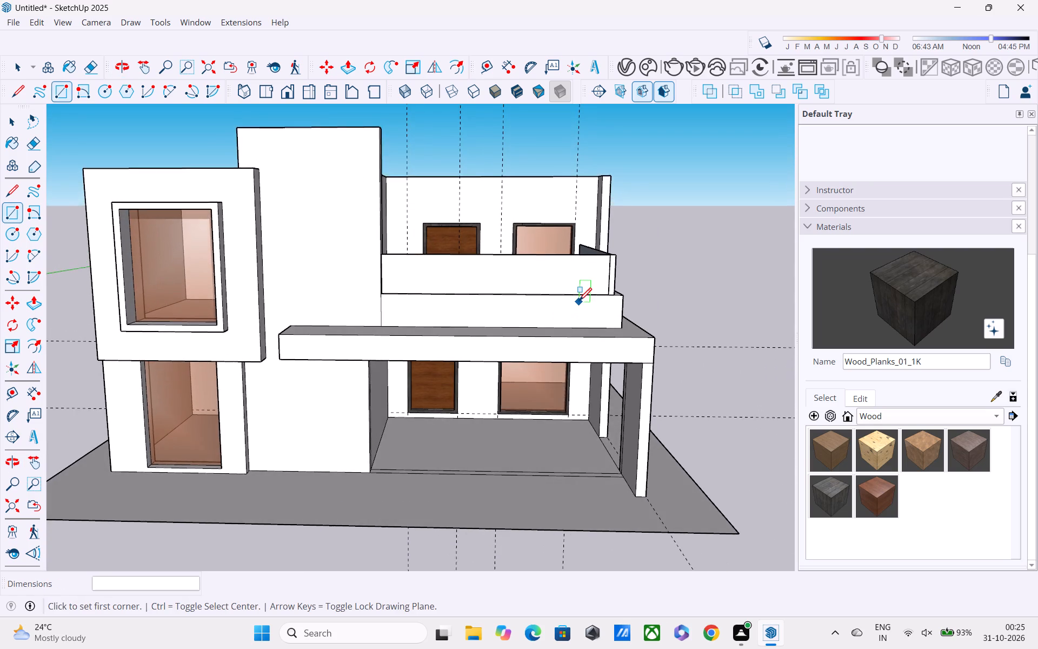
scroll(579, 302, "down", 3)
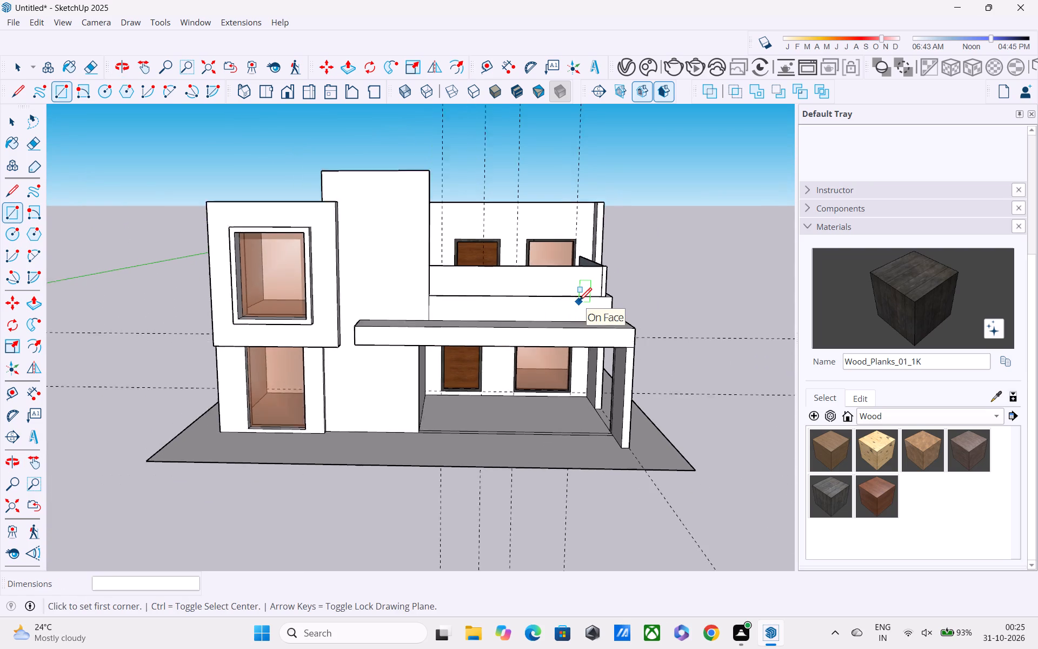
key("space")
Scale the long parapet's railing panel down from its top edge to 0.84 of its height.
scroll(578, 269, "up", 3)
middle_click_drag(577, 268, 563, 294)
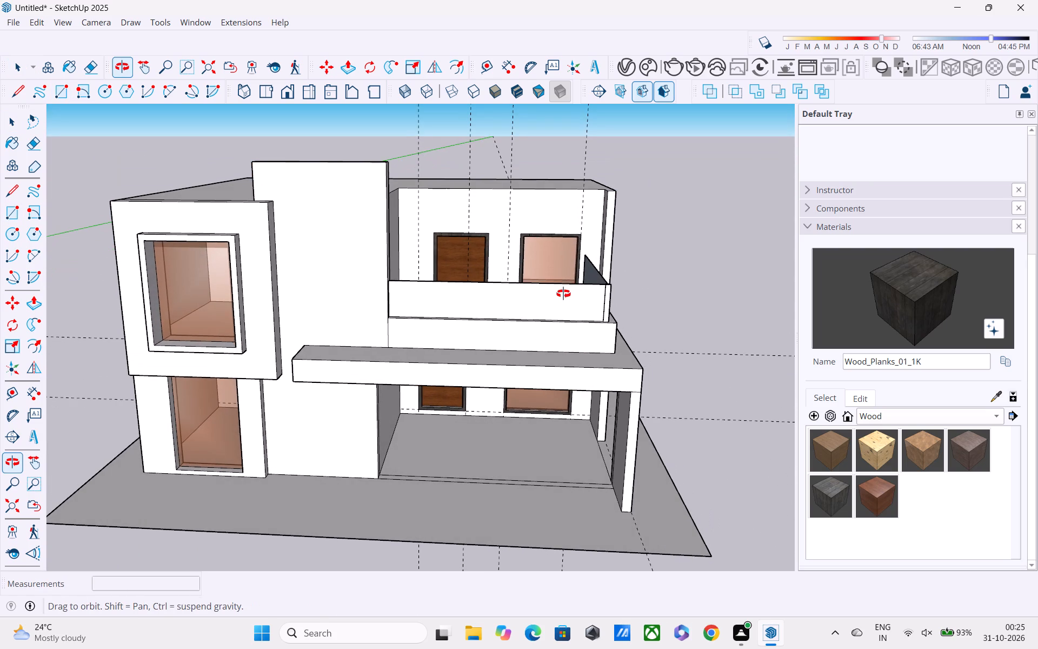
middle_click_drag(563, 294, 563, 294)
scroll(556, 295, "up", 2)
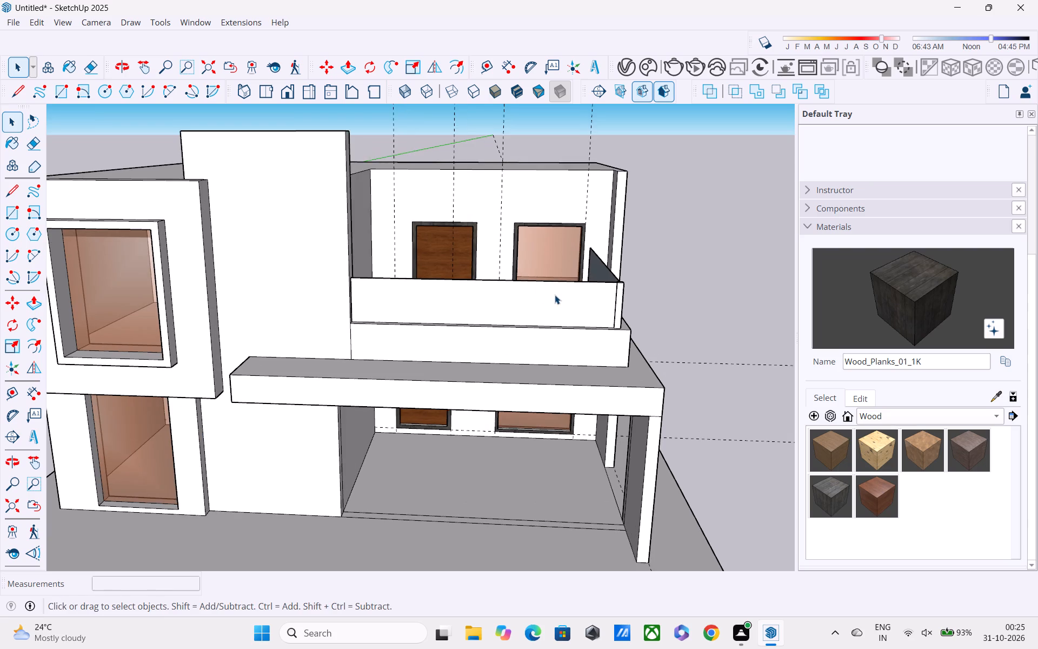
middle_click_drag(553, 295, 540, 310)
left_click(531, 310)
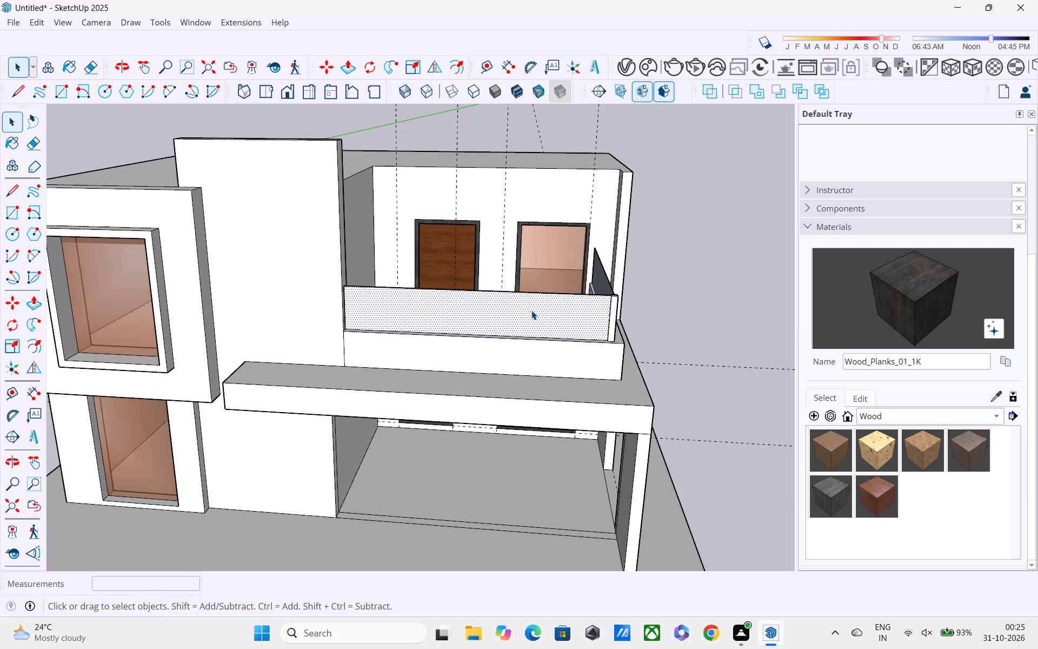
key("s")
left_click(474, 288)
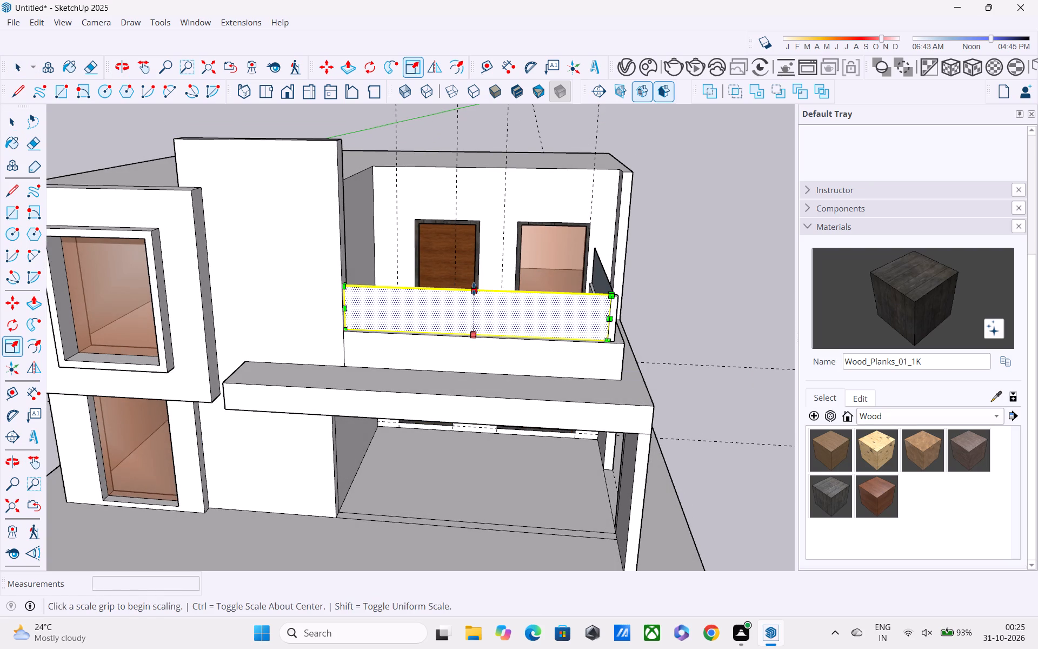
left_click(472, 298)
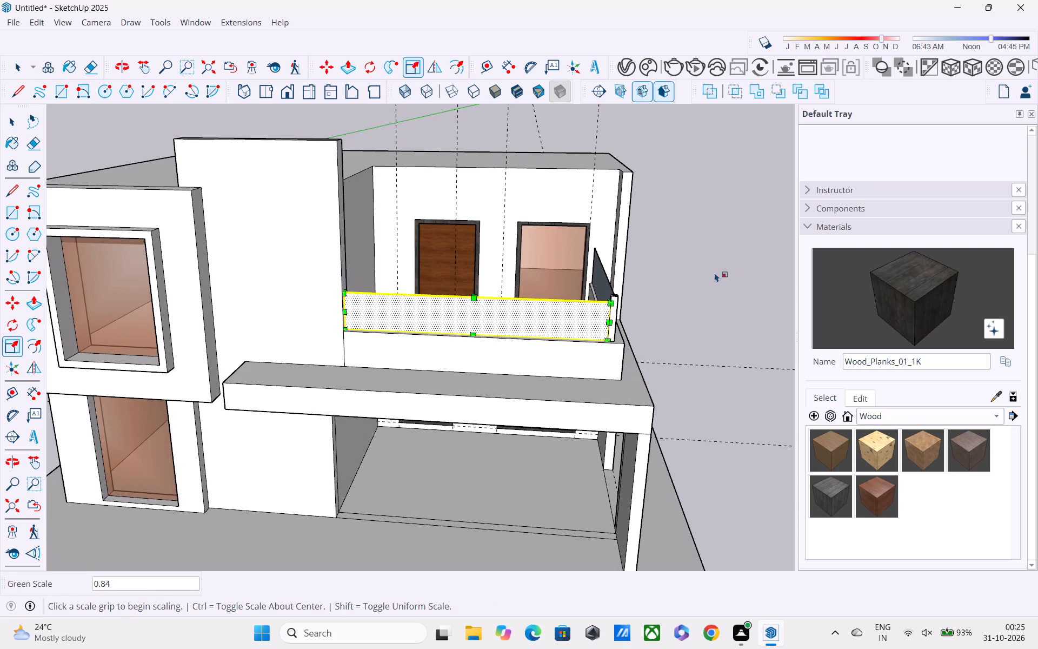
Scale the short parapet's railing panel down from its top edge so it sits below the corner post's top.
middle_click_drag(653, 293, 510, 281)
middle_click_drag(526, 315, 411, 284)
key("space")
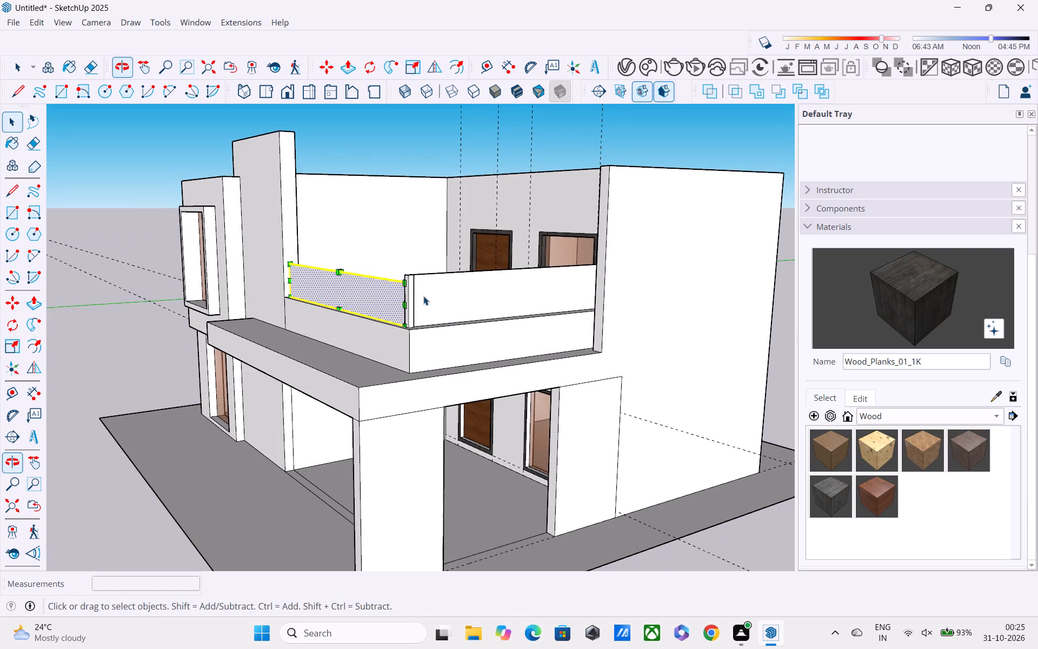
left_click(430, 300)
left_click(452, 290)
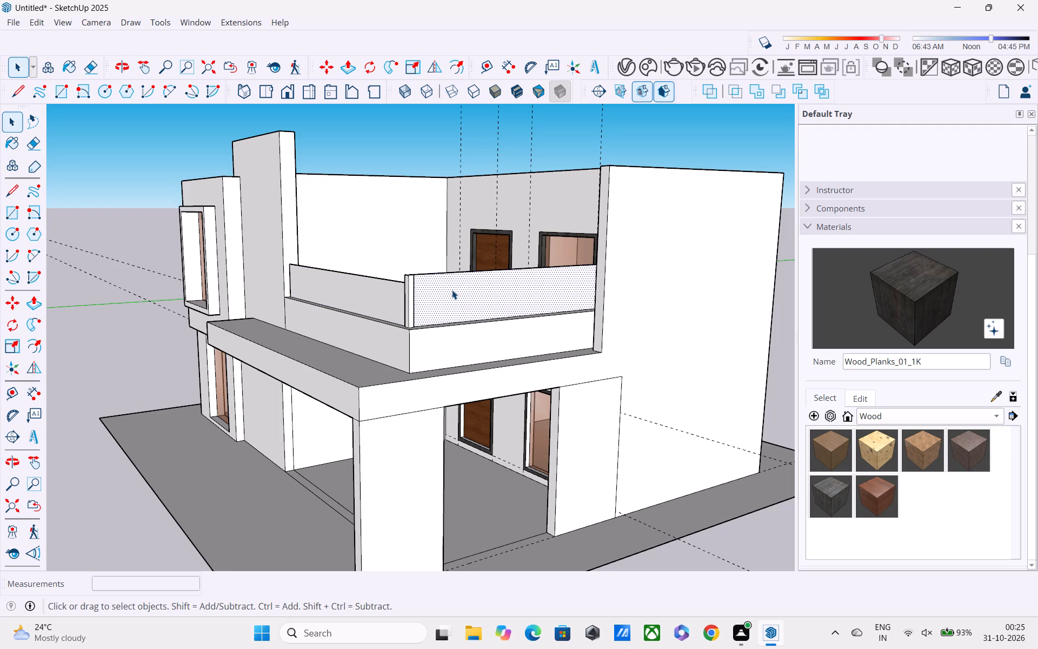
key("s")
left_click_drag(518, 268, 517, 281)
Scale the long parapet's railing panel down further from its top edge to roughly match the short panel, then clear the selection.
middle_click_drag(487, 292, 526, 302)
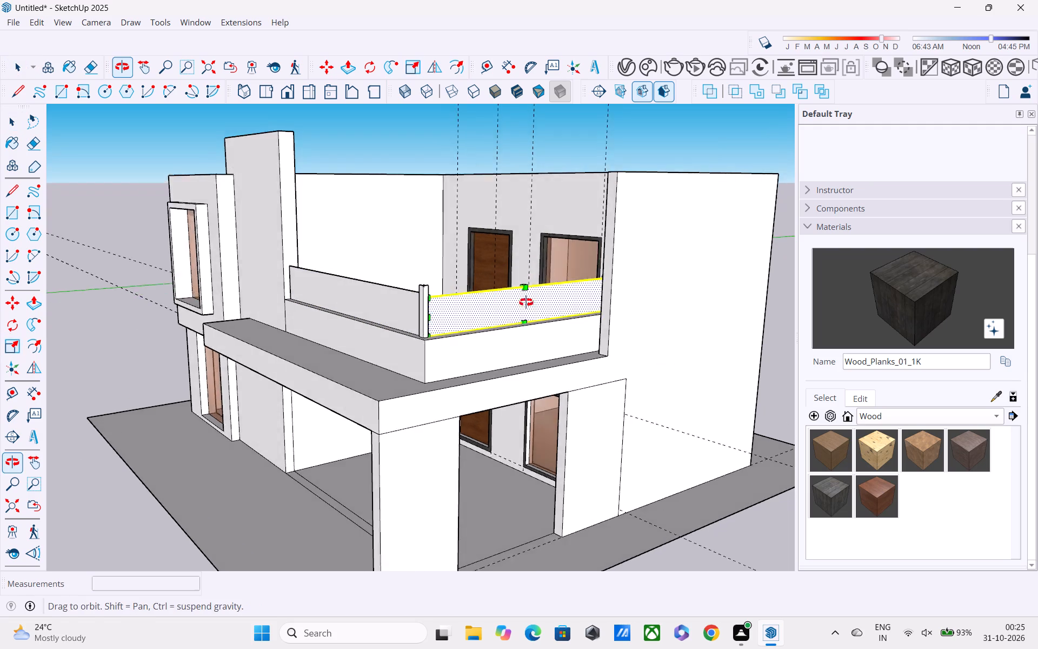
middle_click_drag(526, 302, 678, 270)
key("space")
left_click(555, 281)
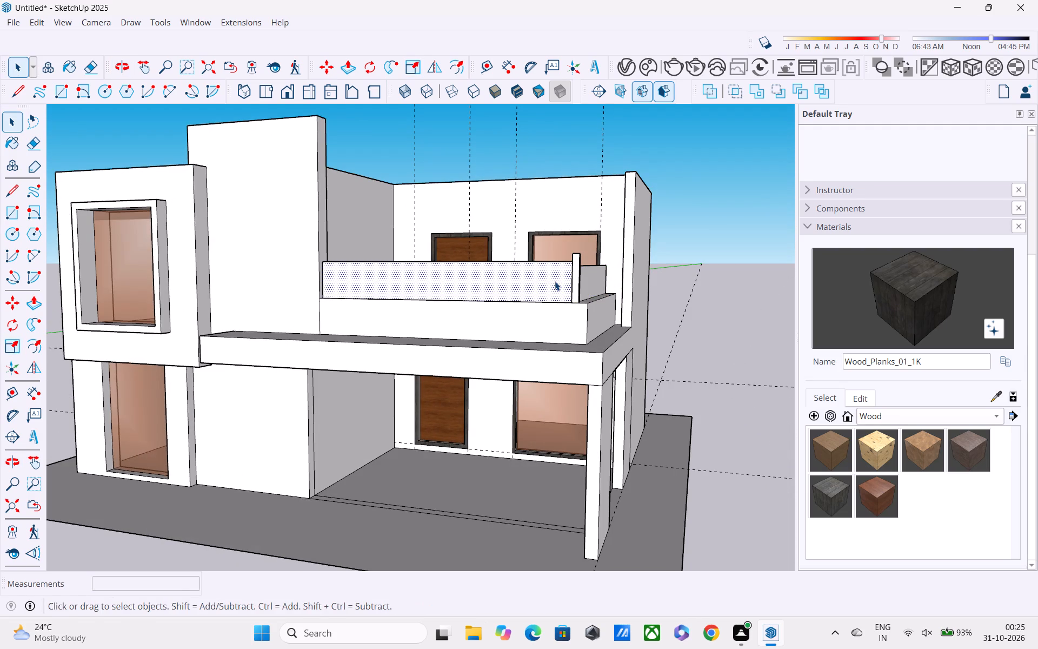
key("s")
left_click_drag(437, 261, 437, 262)
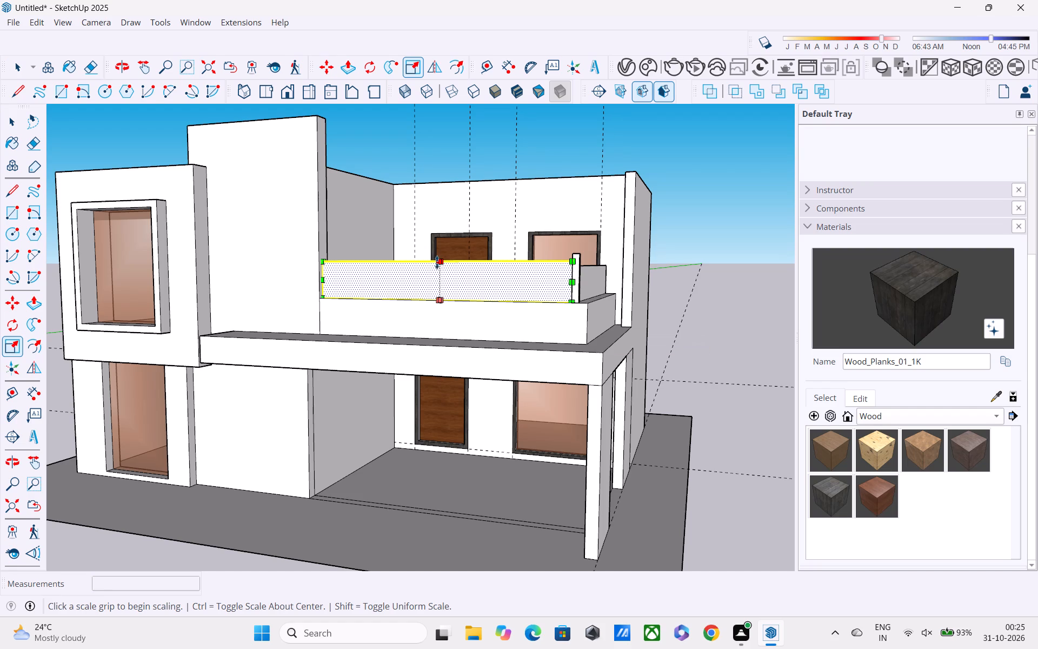
left_click_drag(437, 262, 437, 269)
key("space")
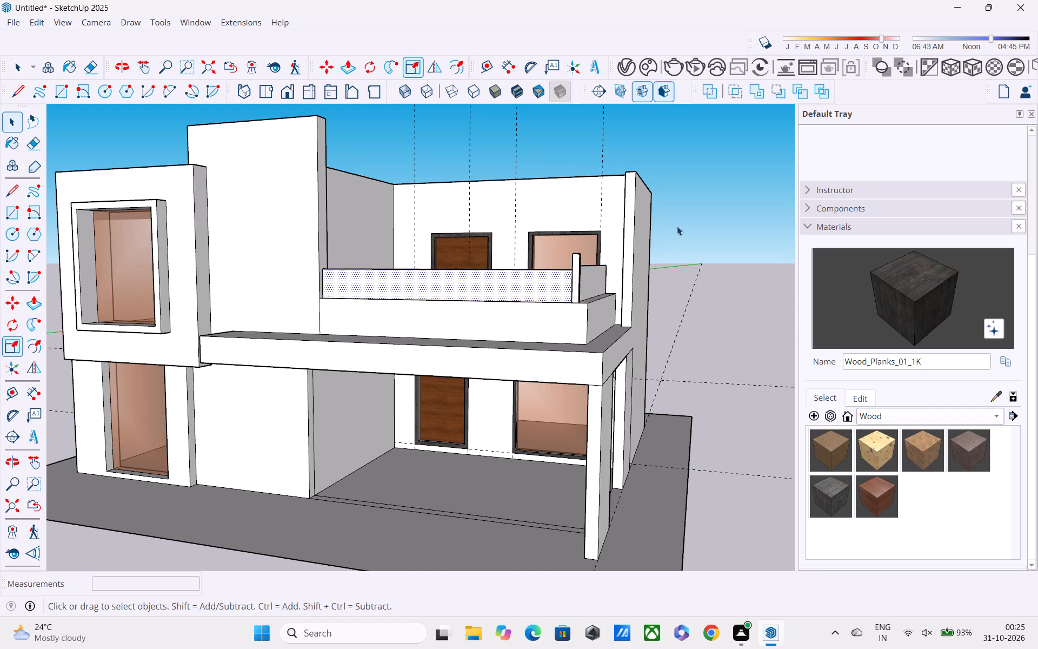
left_click(677, 226)
Push/Pull the outer strip of the parapet's top face slightly downward along both railing panels.
middle_click_drag(703, 236, 747, 248)
scroll(738, 254, "down", 4)
middle_click_drag(613, 351, 461, 362)
scroll(523, 333, "up", 3)
middle_click_drag(552, 301, 552, 377)
scroll(568, 365, "up", 3)
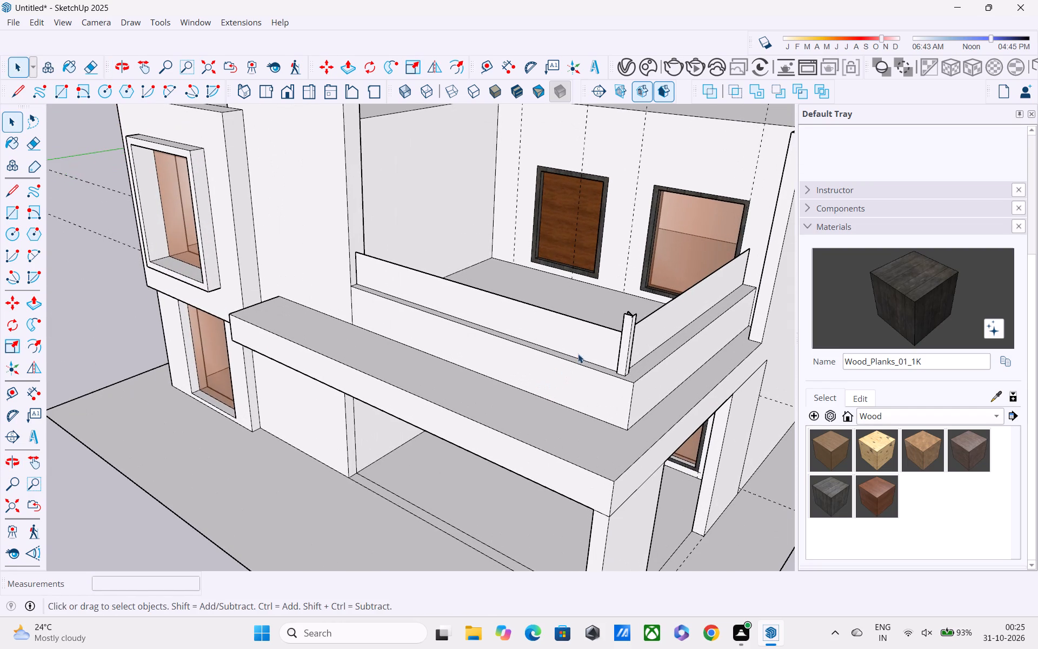
left_click(577, 359)
middle_click_drag(576, 367, 511, 427)
scroll(525, 428, "up", 3)
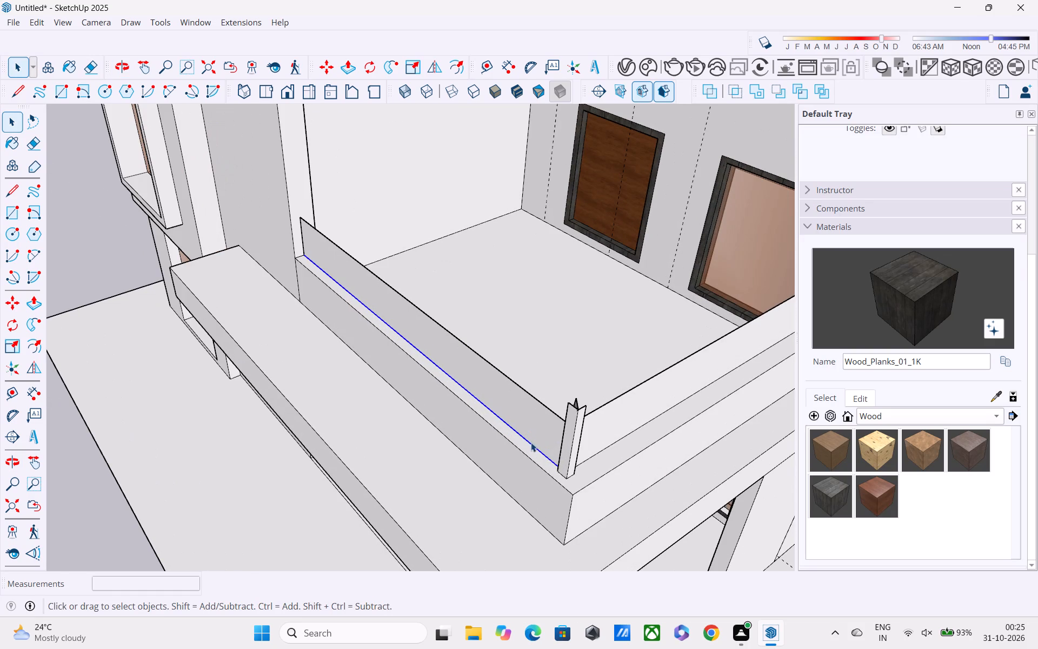
left_click(535, 456)
key("p")
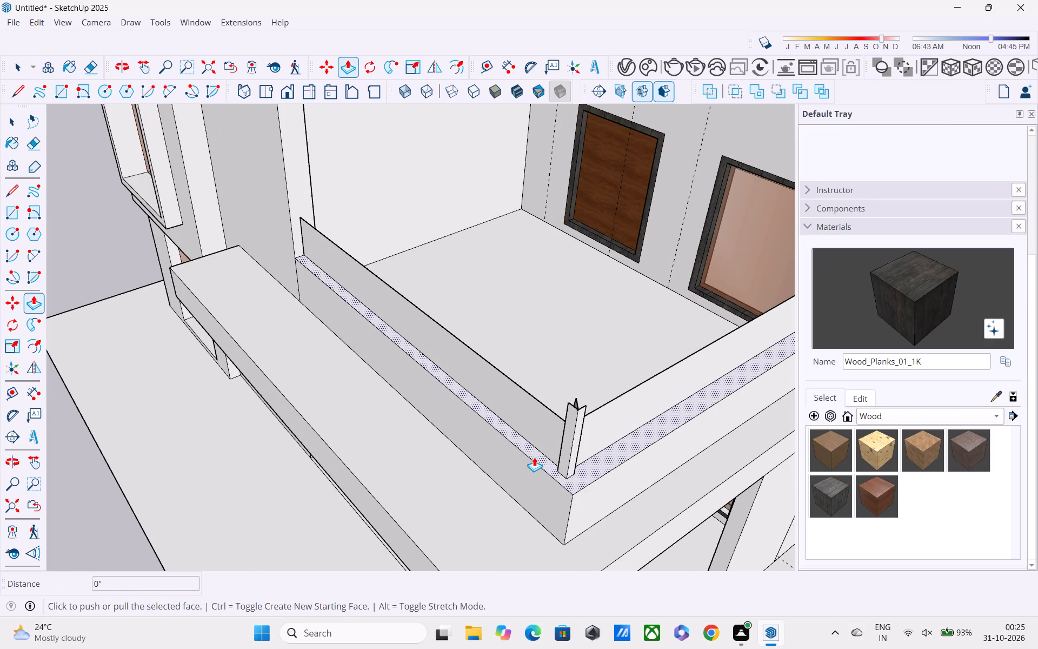
left_click_drag(533, 448, 528, 459)
middle_click_drag(527, 455, 537, 438)
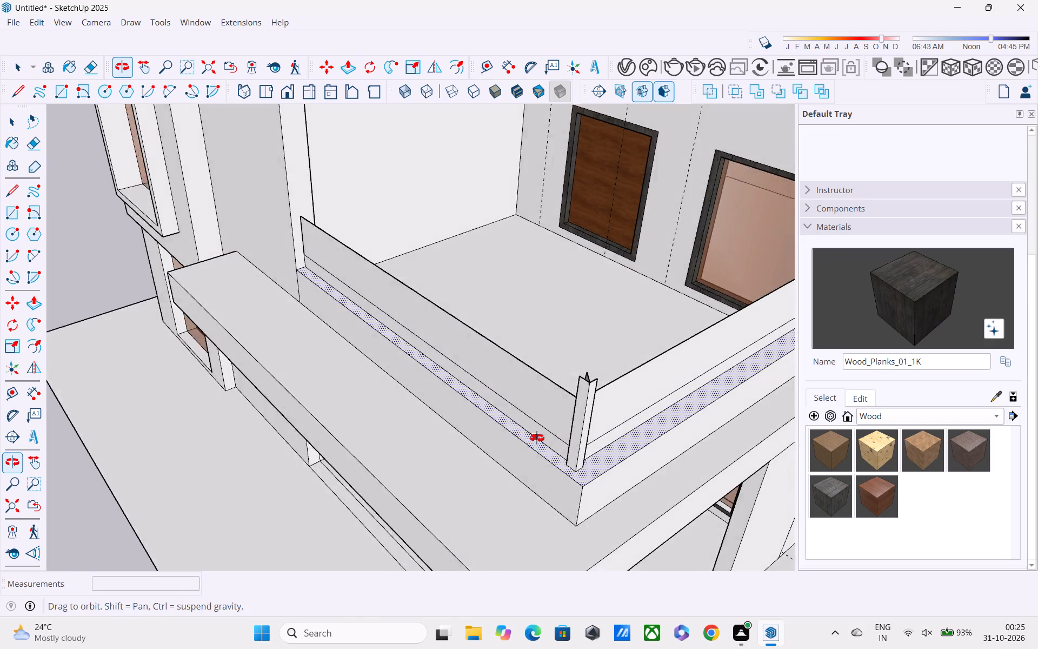
Delete the horizontal edge running across the lower part of the long parapet's railing panel.
middle_click_drag(537, 438, 617, 357)
scroll(617, 348, "down", 4)
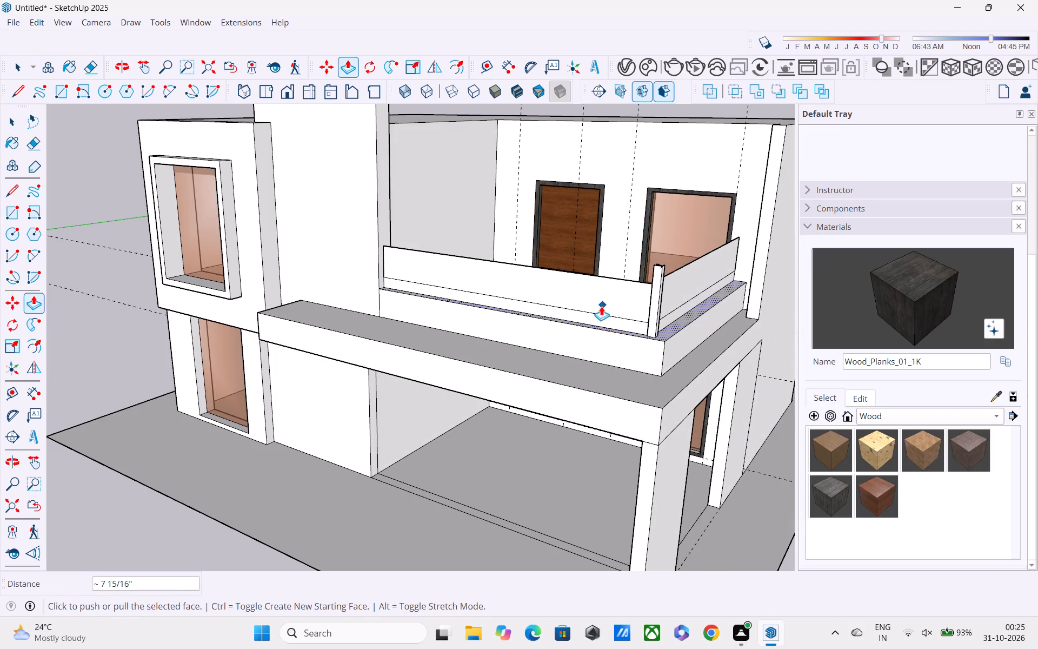
key("space")
middle_click_drag(600, 306, 741, 245)
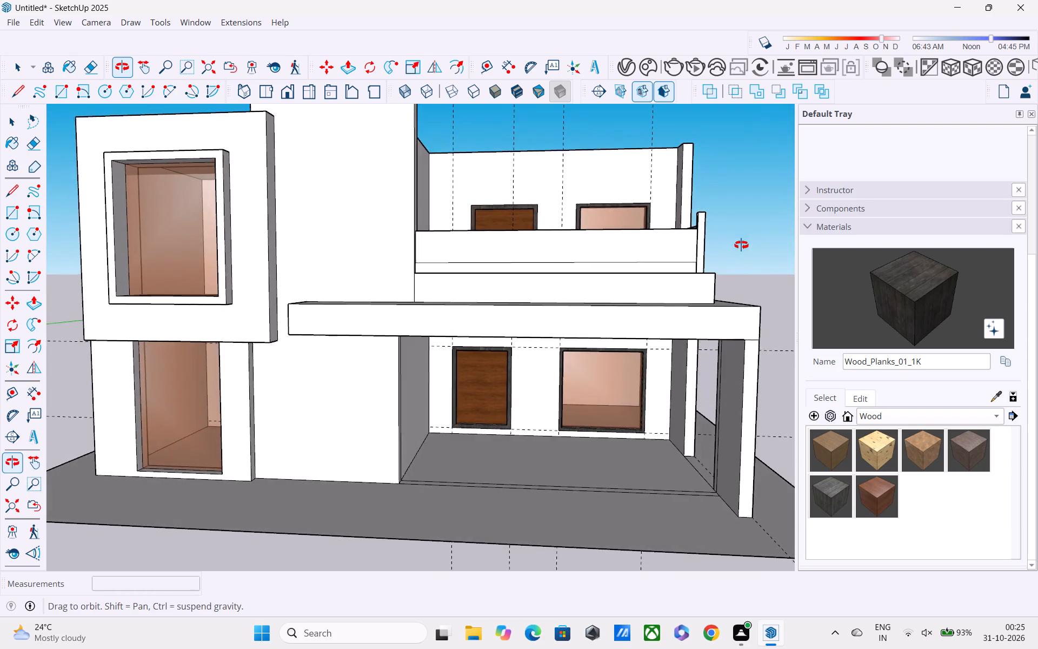
middle_click_drag(741, 245, 664, 320)
key("space")
left_click(620, 309)
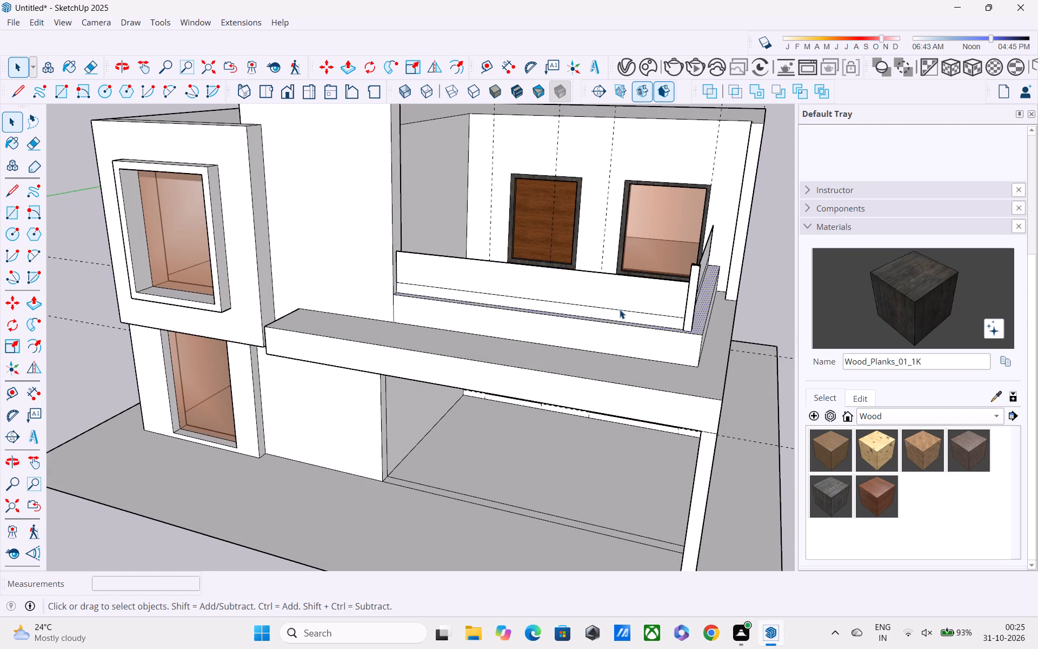
key("Delete")
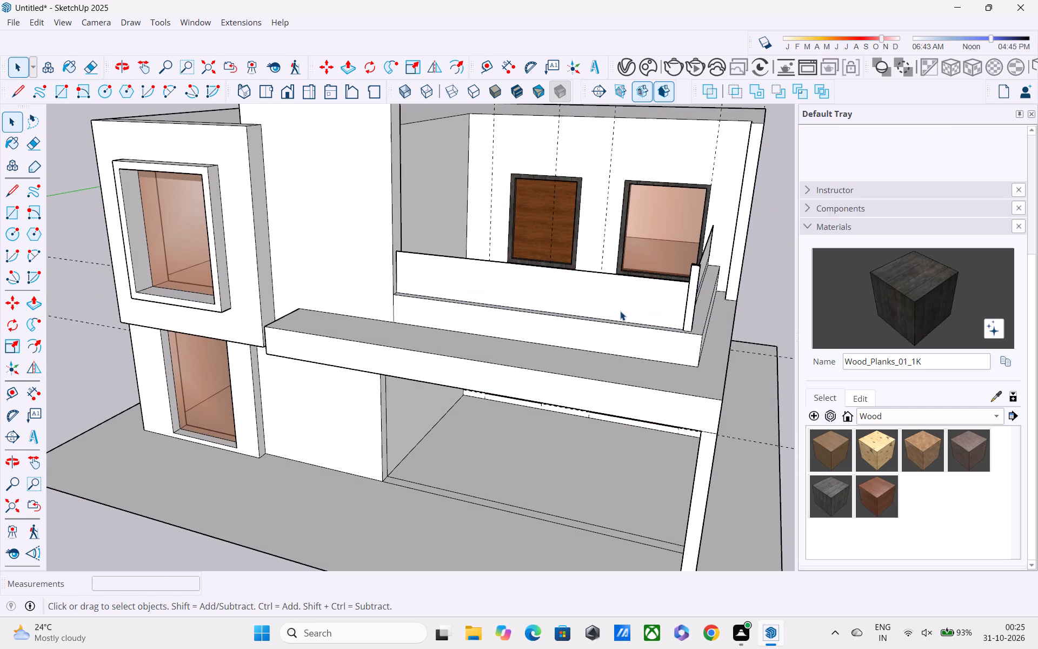
Scale the long parapet's railing panel down slightly from its top edge, keeping its base fixed.
key("s")
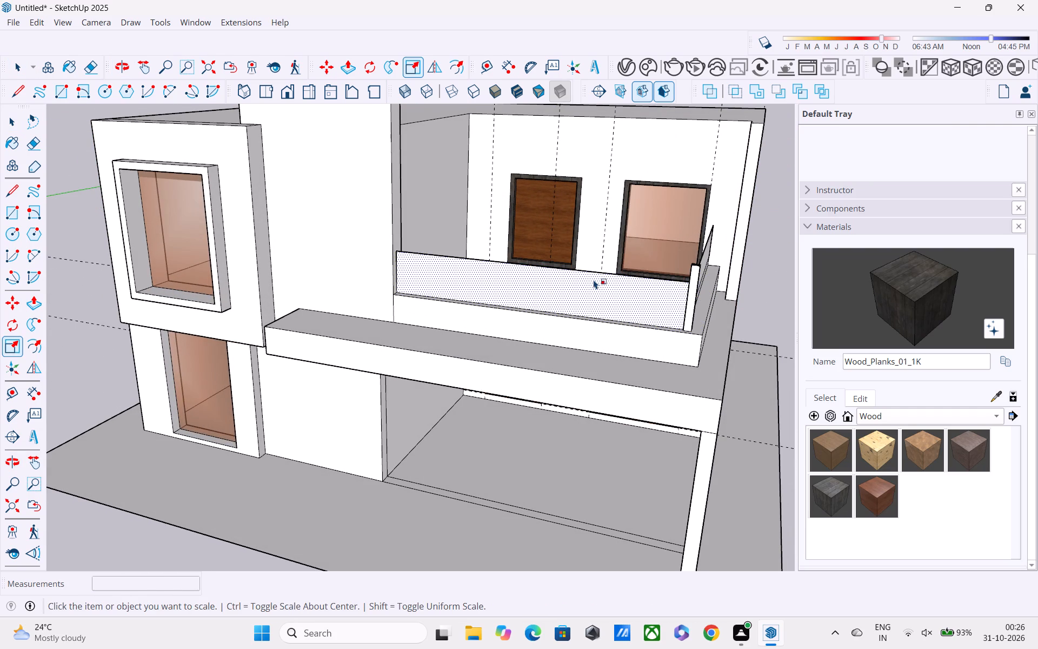
key("space")
left_click(593, 279)
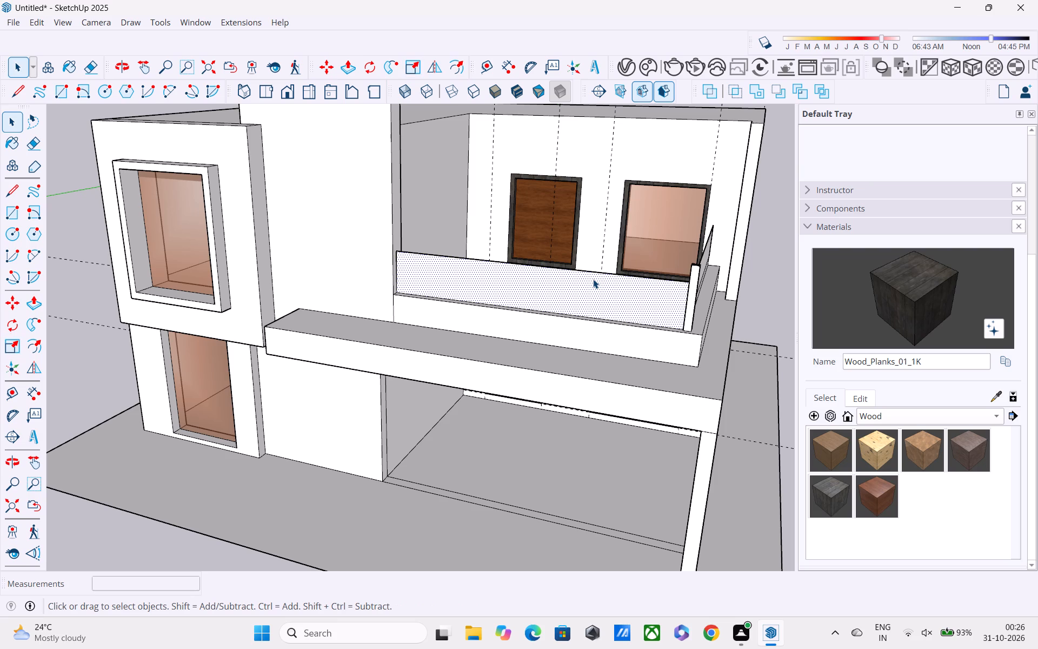
left_click(591, 290)
key("s")
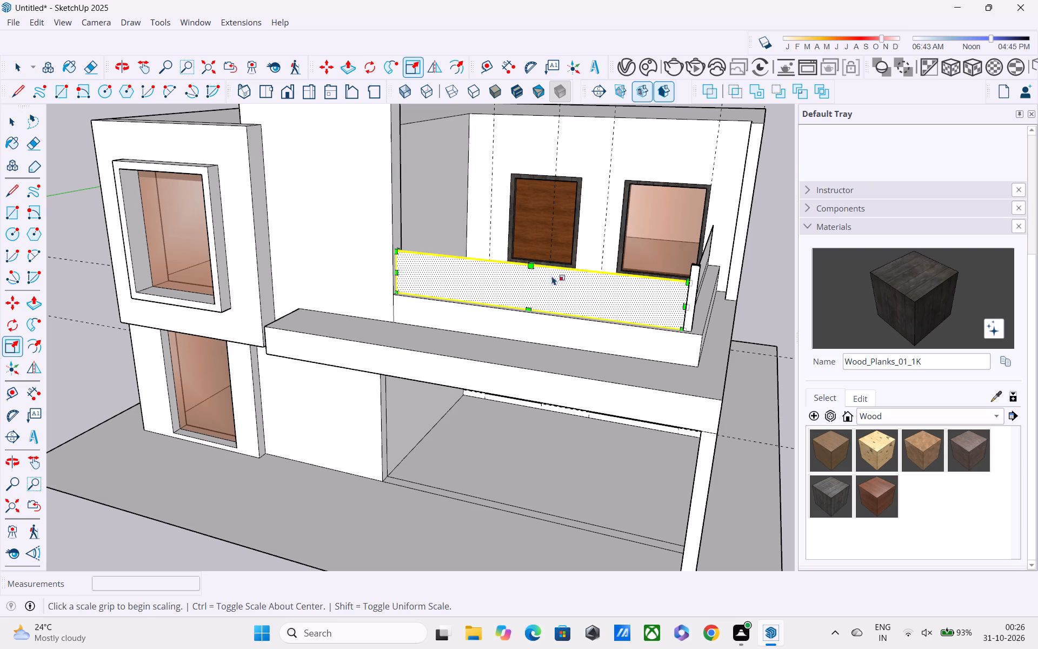
left_click_drag(534, 263, 534, 271)
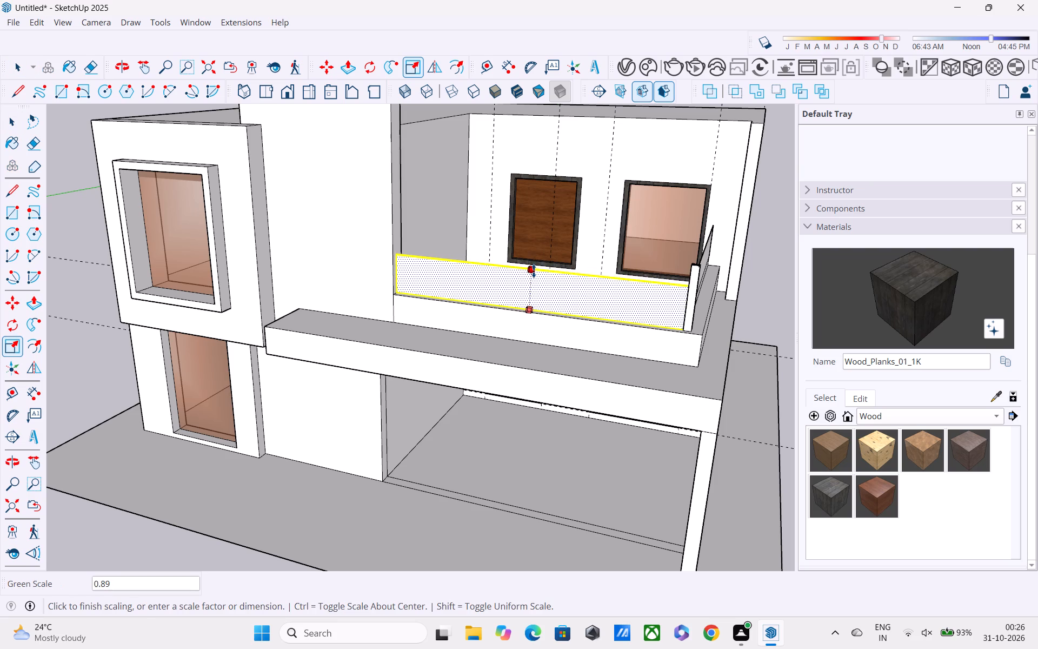
left_click_drag(534, 271, 534, 274)
scroll(545, 295, "up", 1)
middle_click_drag(545, 295, 583, 239)
scroll(584, 239, "down", 4)
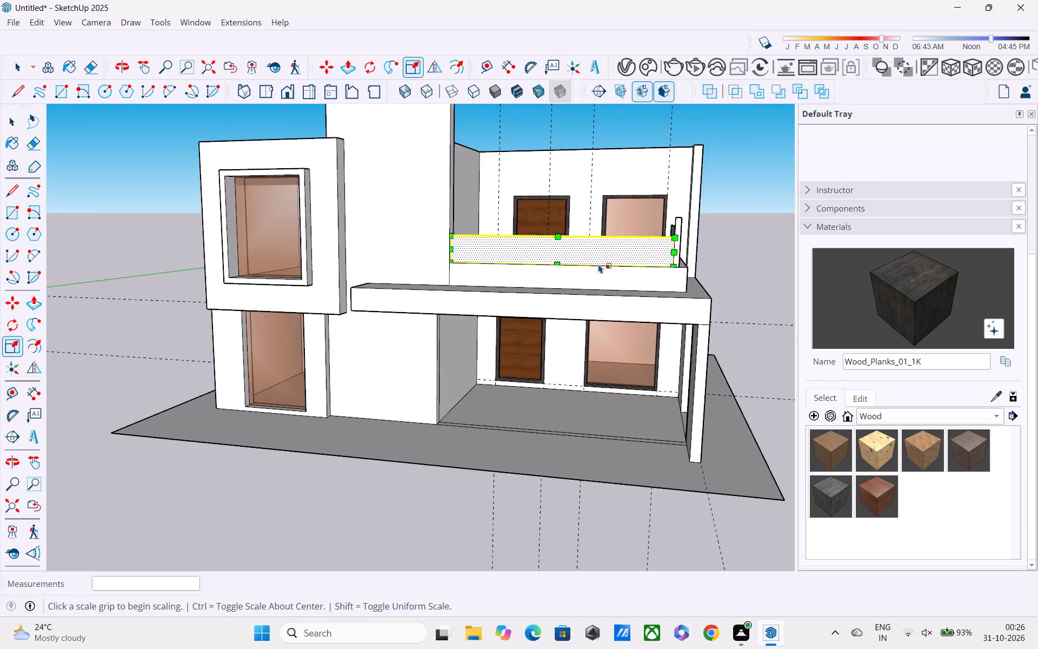
middle_click_drag(626, 301, 415, 313)
key("space")
Delete the horizontal edge running across the lower part of the short parapet's railing panel.
scroll(539, 303, "up", 2)
middle_click_drag(649, 230, 535, 258)
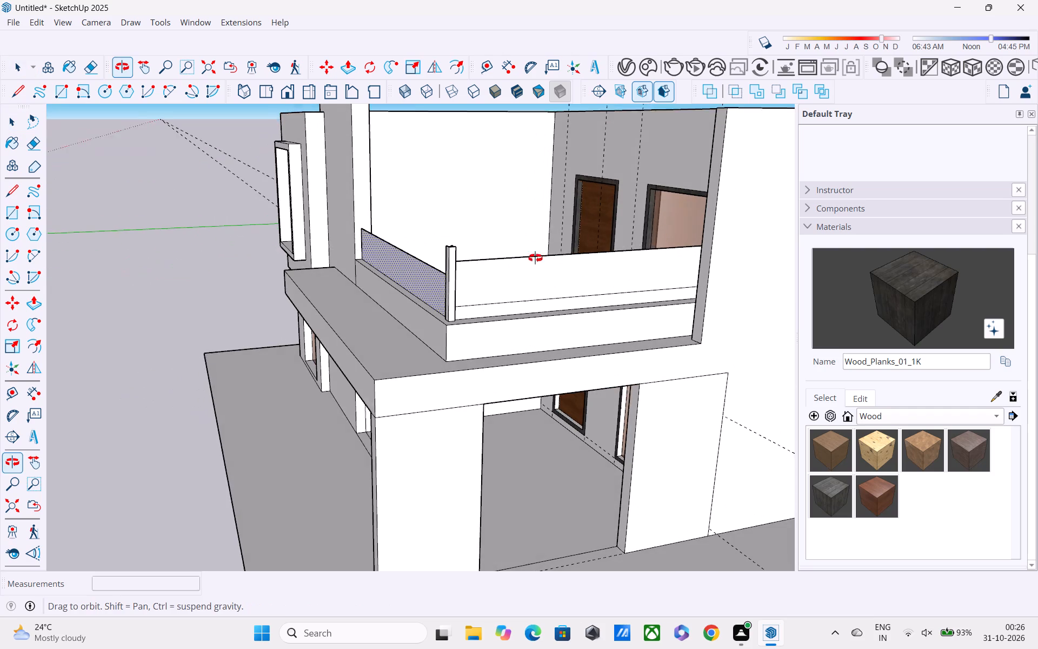
middle_click_drag(535, 258, 534, 259)
left_click(536, 301)
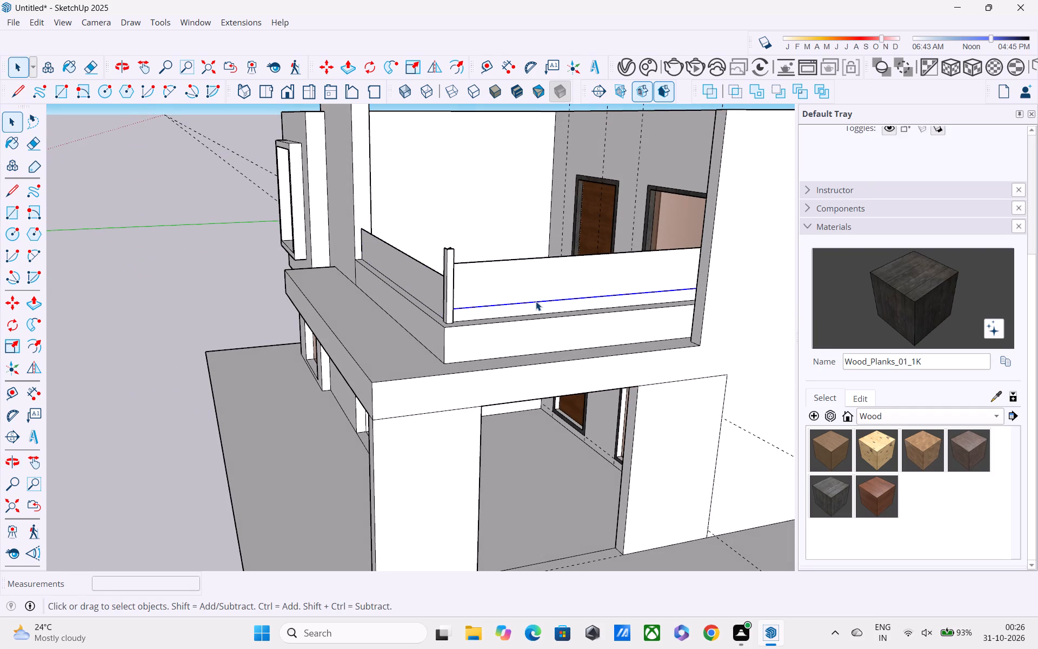
key("Delete")
Scale the short parapet's railing panel down from its top edge to roughly match the long panel's height.
left_click(520, 261)
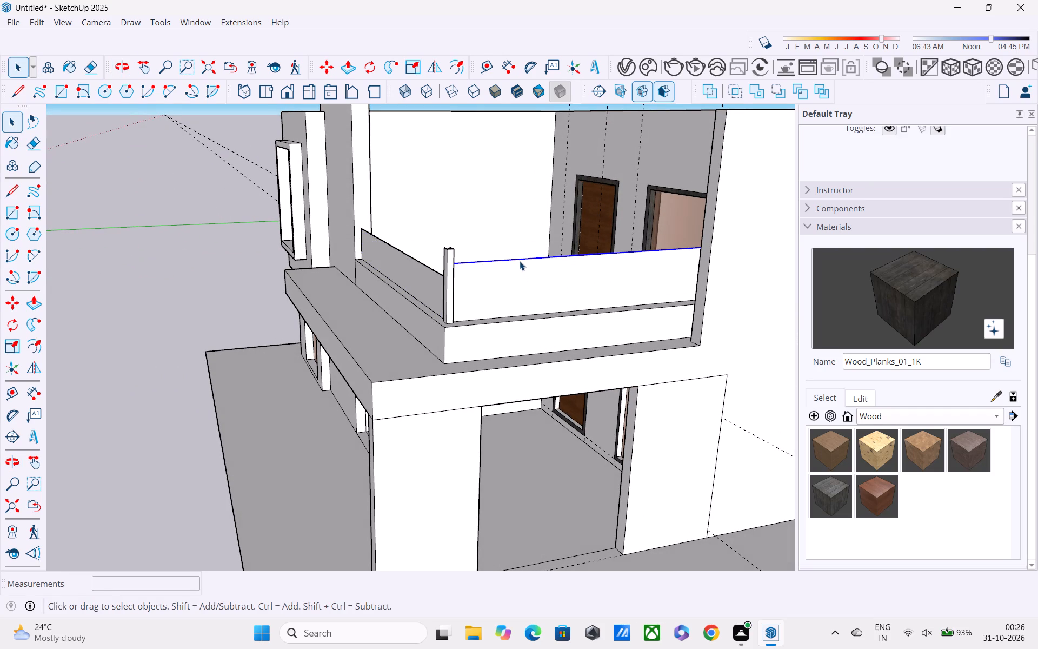
left_click(522, 269)
key("s")
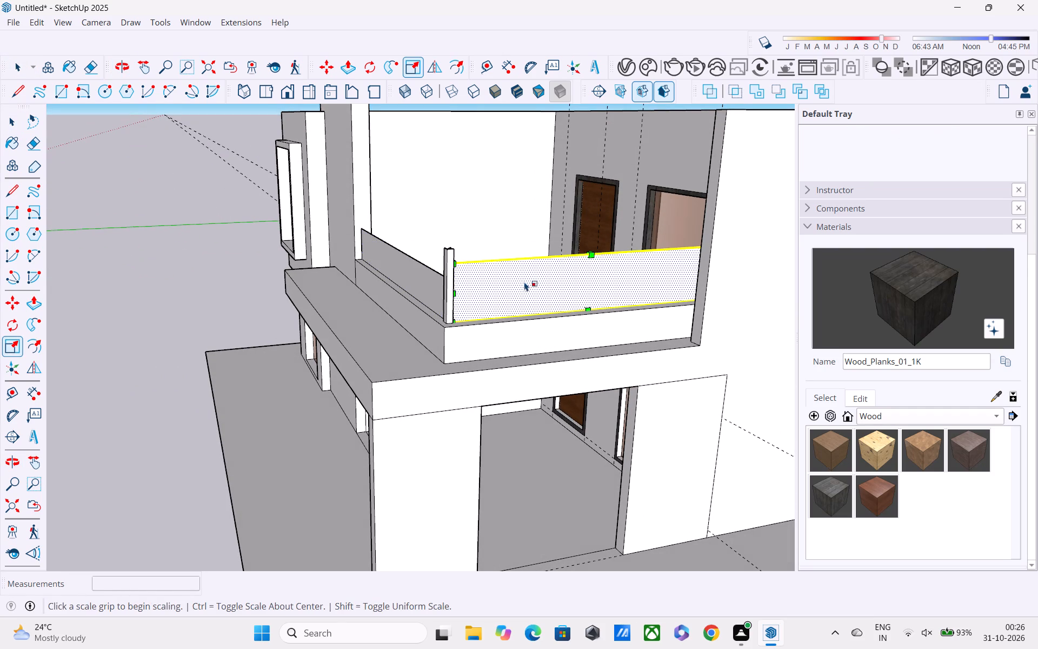
left_click_drag(590, 254, 591, 262)
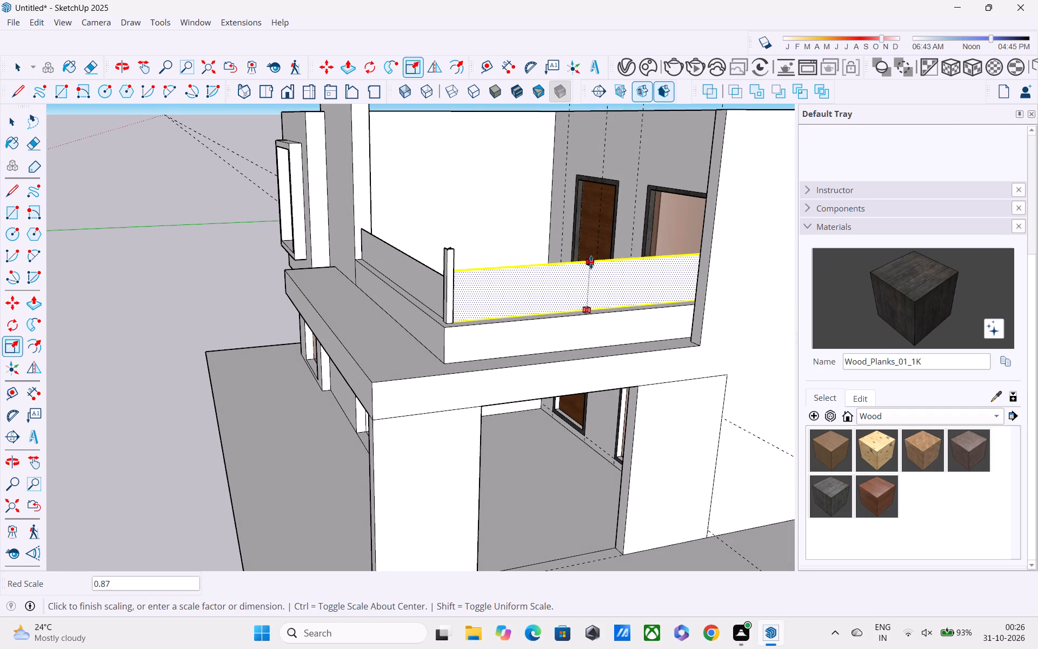
left_click_drag(591, 262, 591, 271)
middle_click_drag(528, 313, 669, 301)
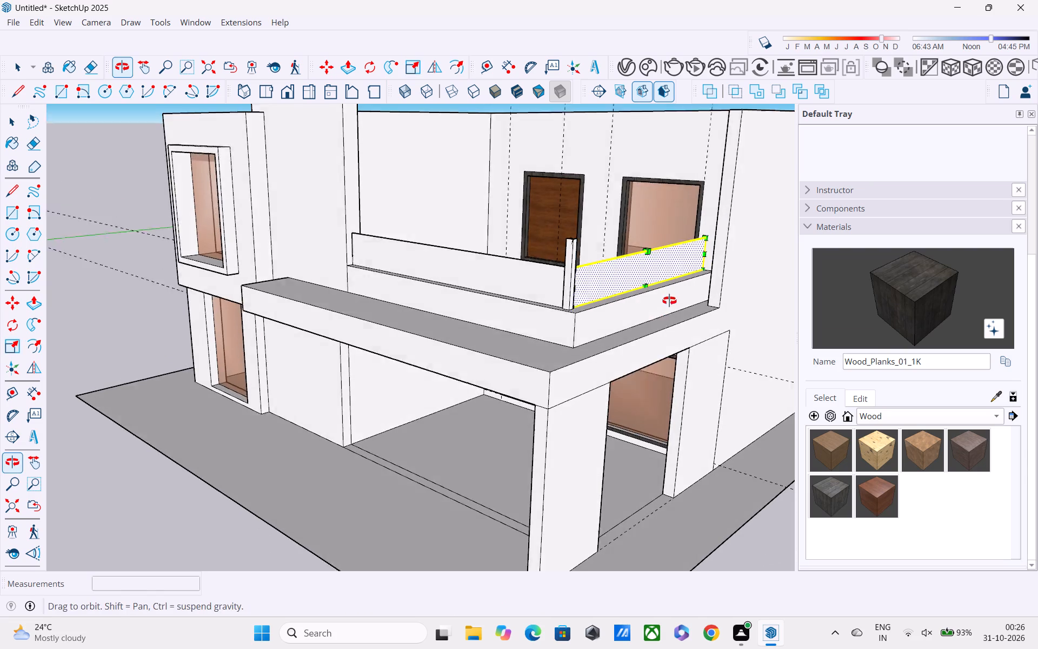
middle_click_drag(669, 301, 672, 297)
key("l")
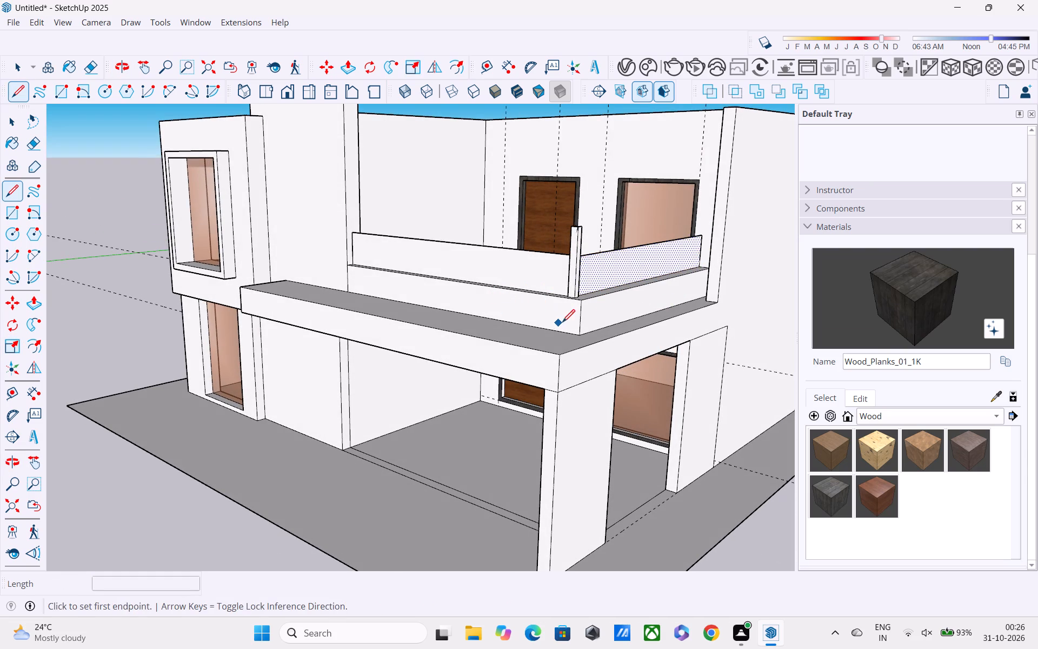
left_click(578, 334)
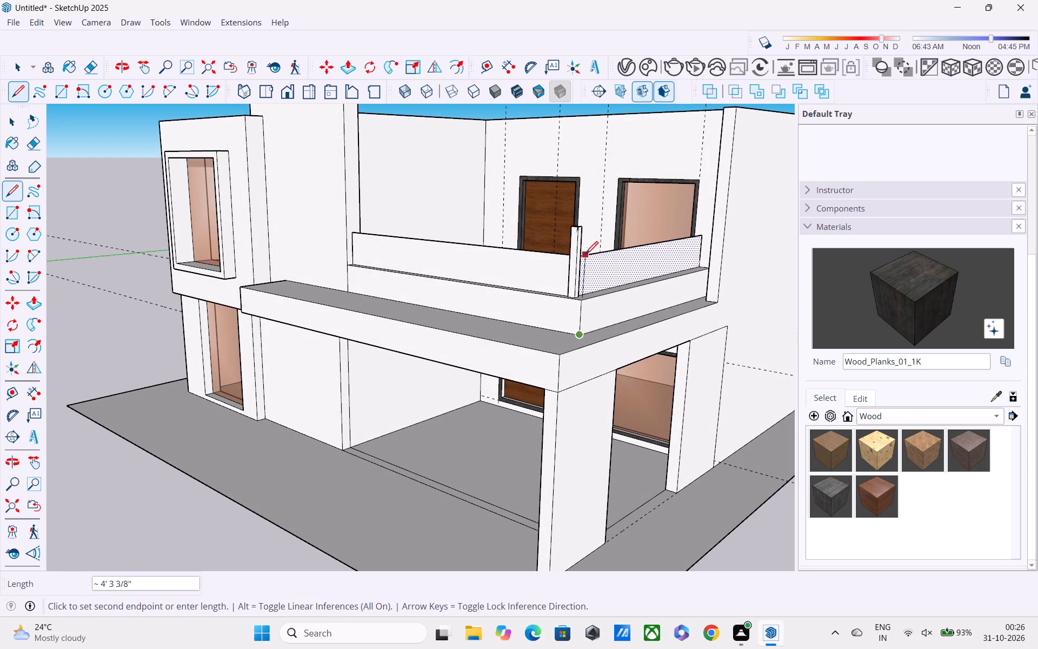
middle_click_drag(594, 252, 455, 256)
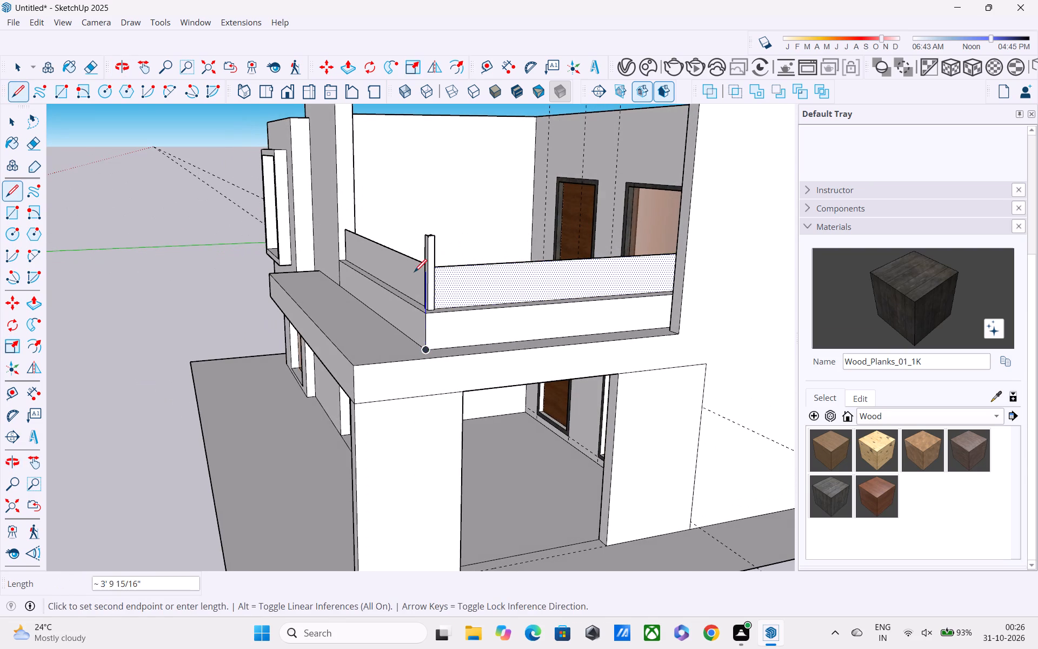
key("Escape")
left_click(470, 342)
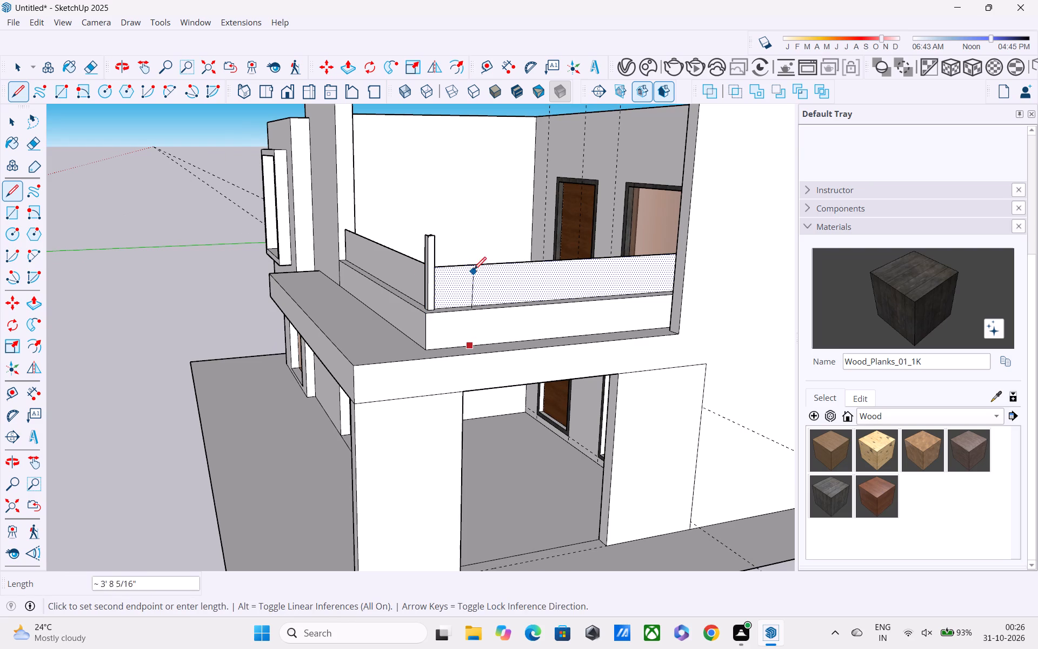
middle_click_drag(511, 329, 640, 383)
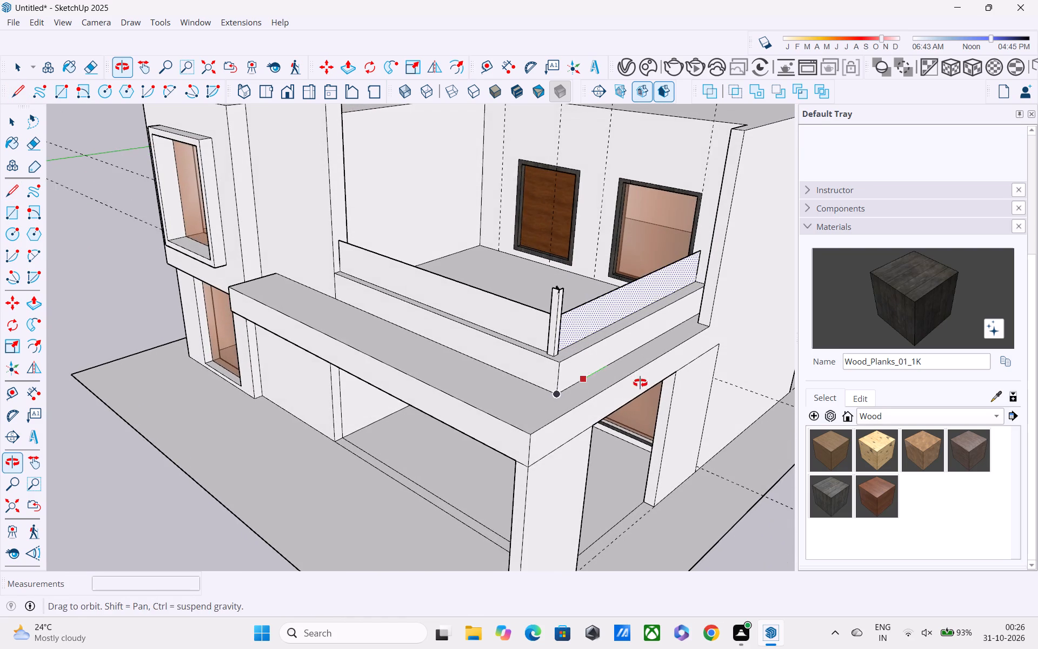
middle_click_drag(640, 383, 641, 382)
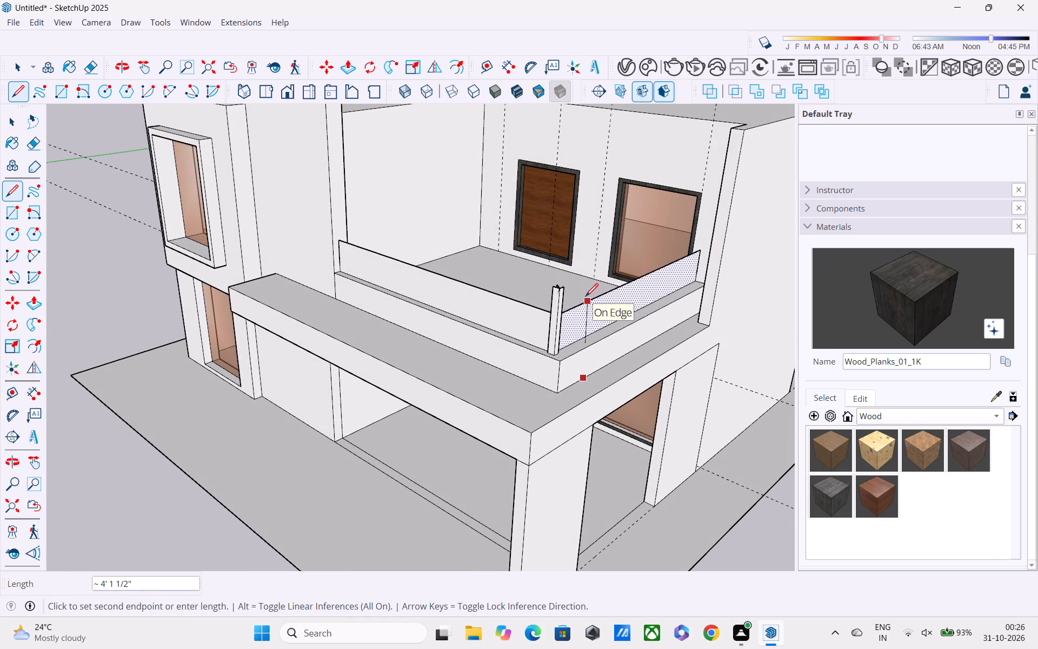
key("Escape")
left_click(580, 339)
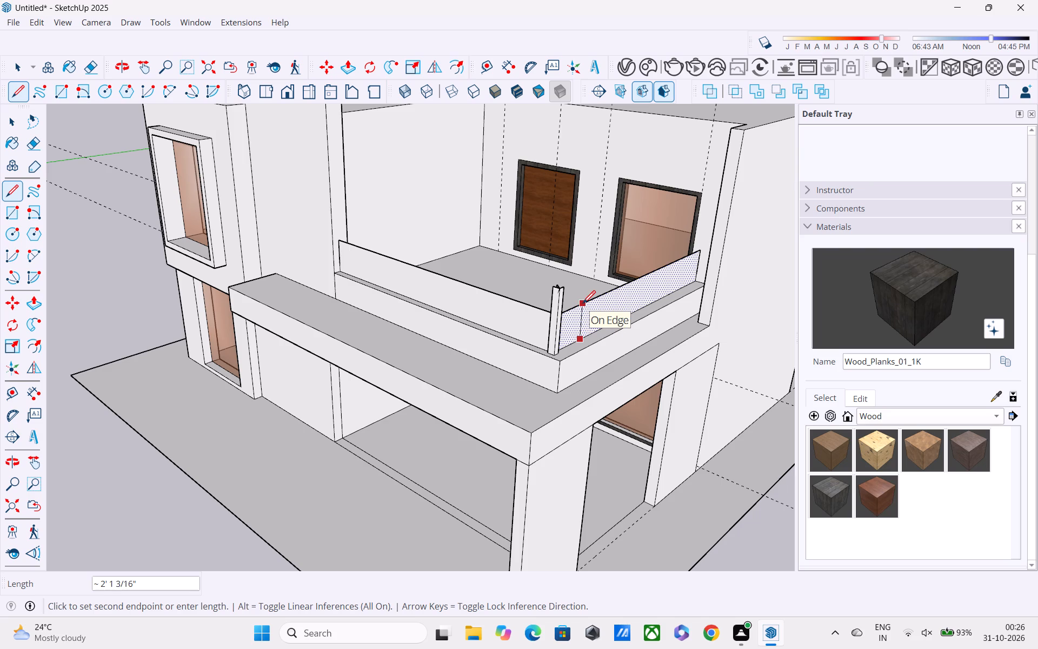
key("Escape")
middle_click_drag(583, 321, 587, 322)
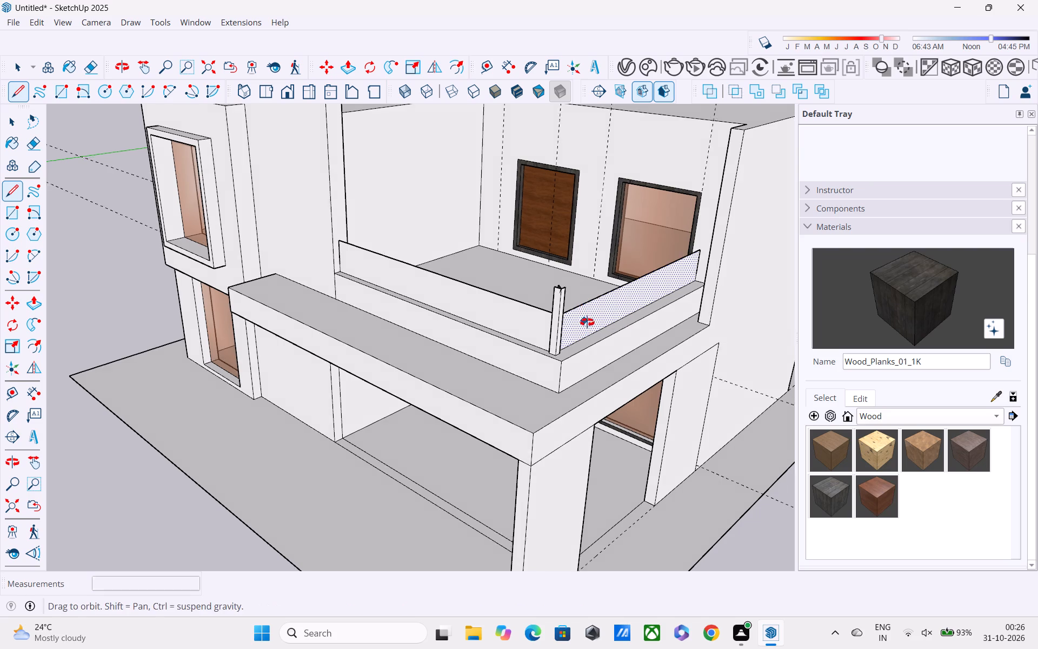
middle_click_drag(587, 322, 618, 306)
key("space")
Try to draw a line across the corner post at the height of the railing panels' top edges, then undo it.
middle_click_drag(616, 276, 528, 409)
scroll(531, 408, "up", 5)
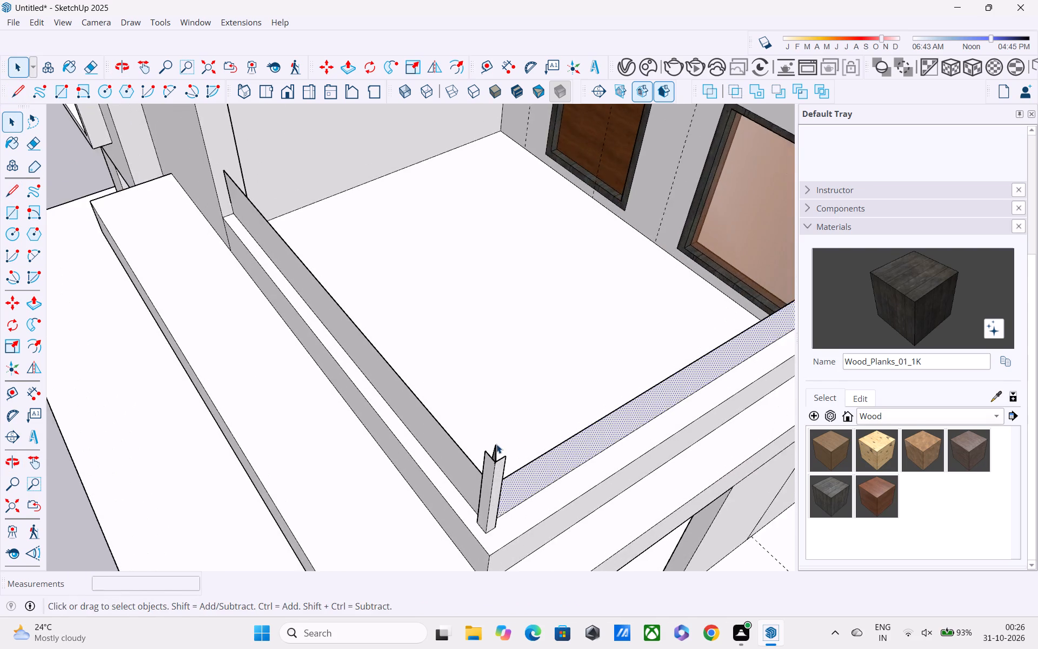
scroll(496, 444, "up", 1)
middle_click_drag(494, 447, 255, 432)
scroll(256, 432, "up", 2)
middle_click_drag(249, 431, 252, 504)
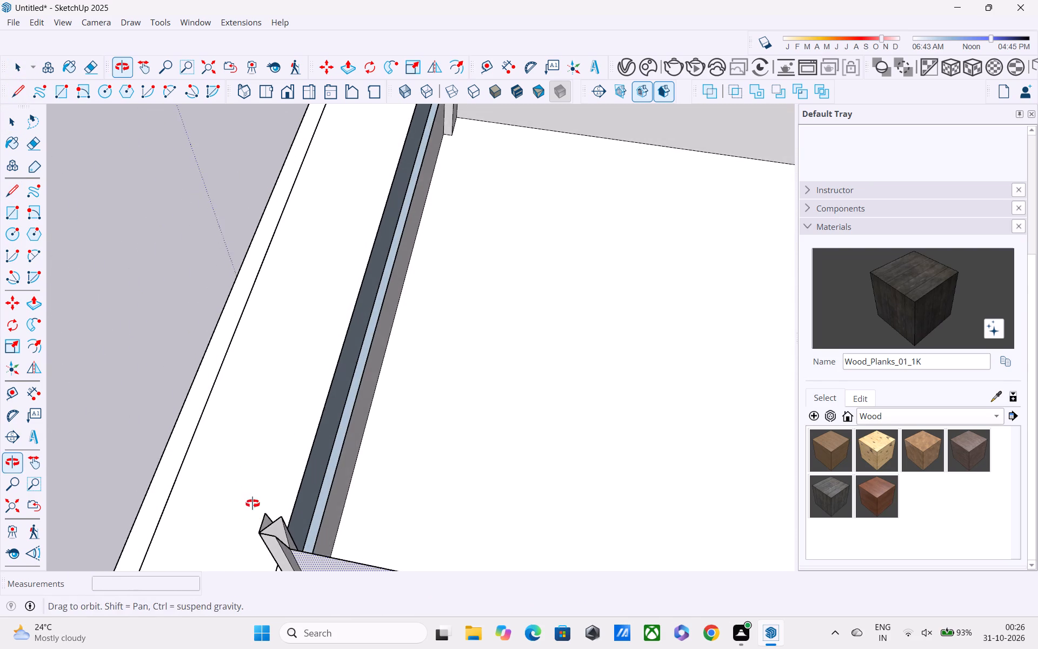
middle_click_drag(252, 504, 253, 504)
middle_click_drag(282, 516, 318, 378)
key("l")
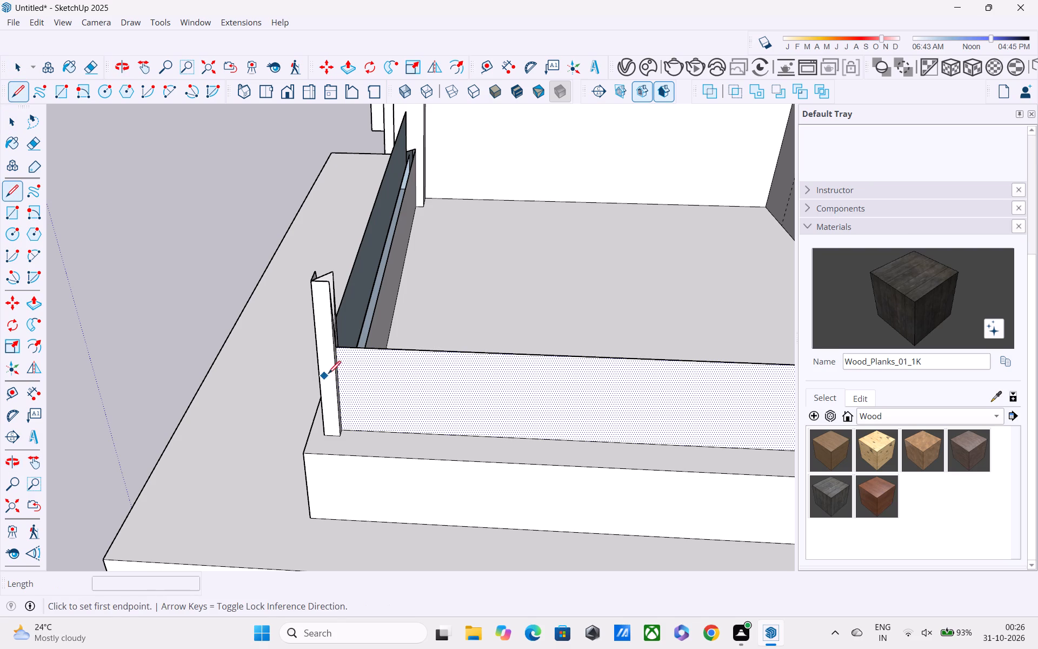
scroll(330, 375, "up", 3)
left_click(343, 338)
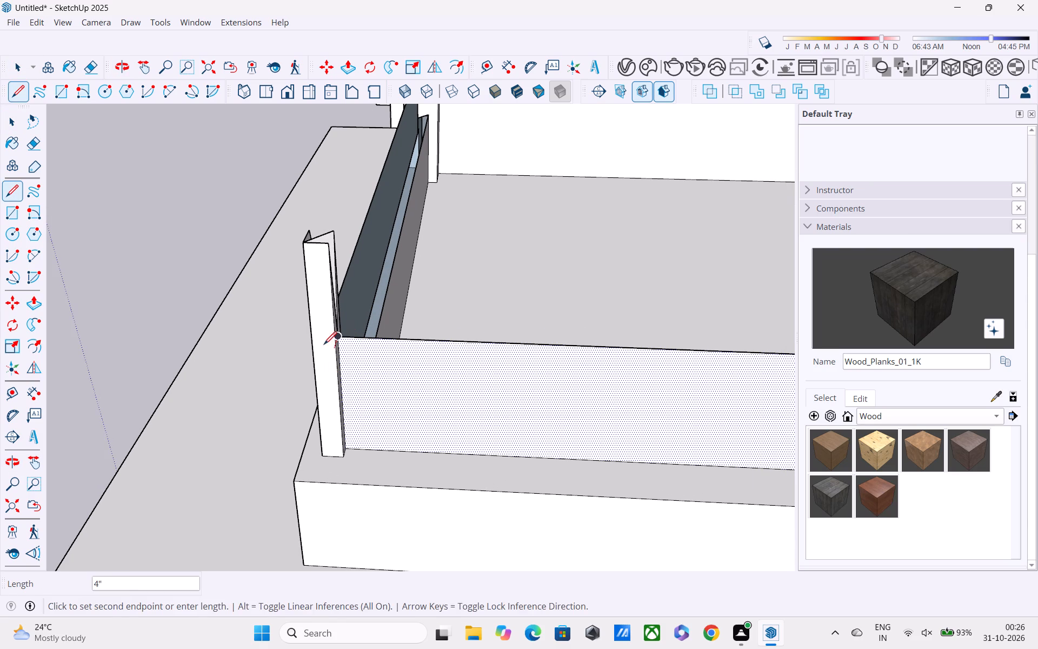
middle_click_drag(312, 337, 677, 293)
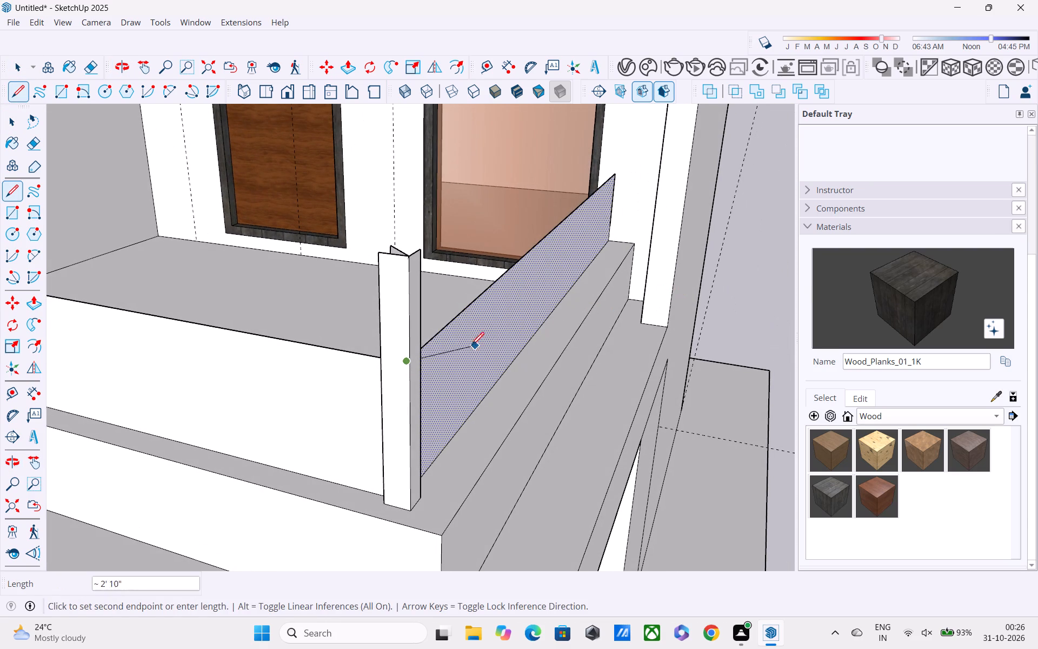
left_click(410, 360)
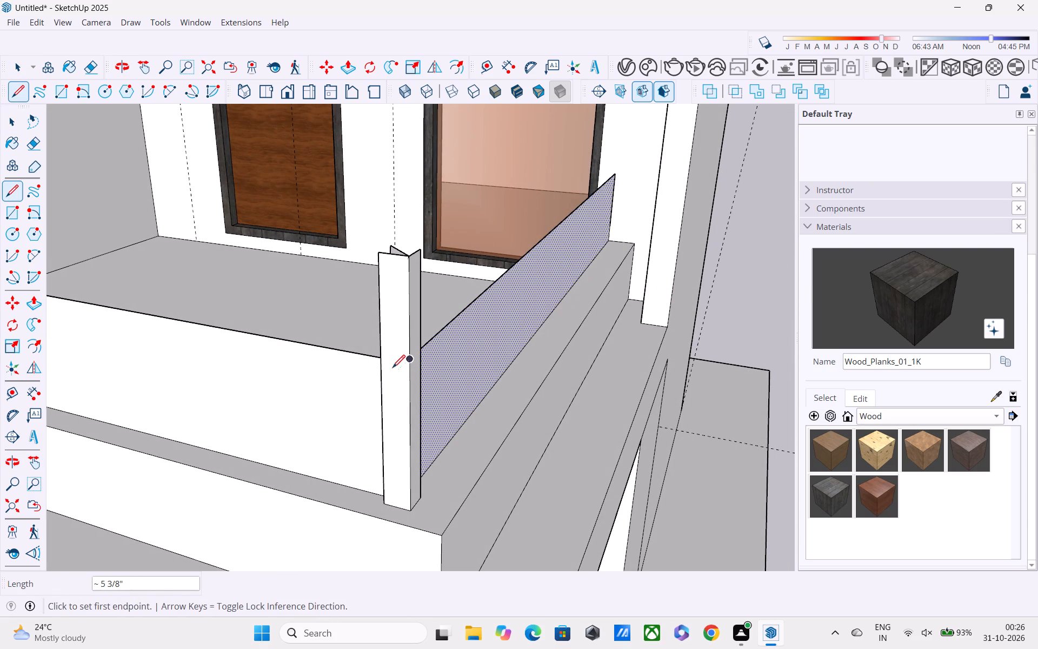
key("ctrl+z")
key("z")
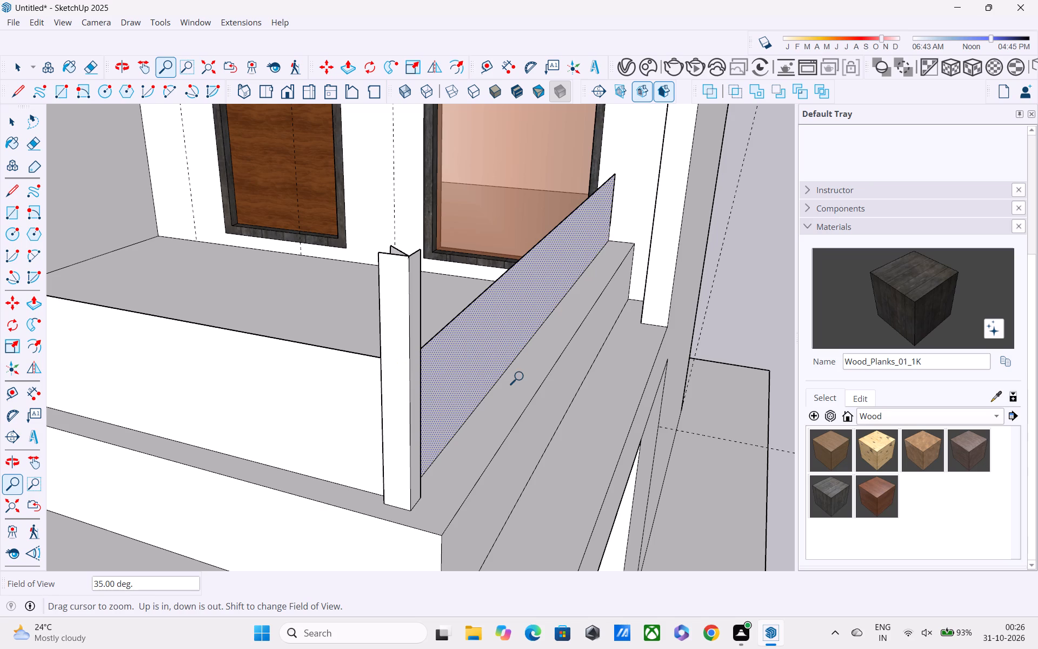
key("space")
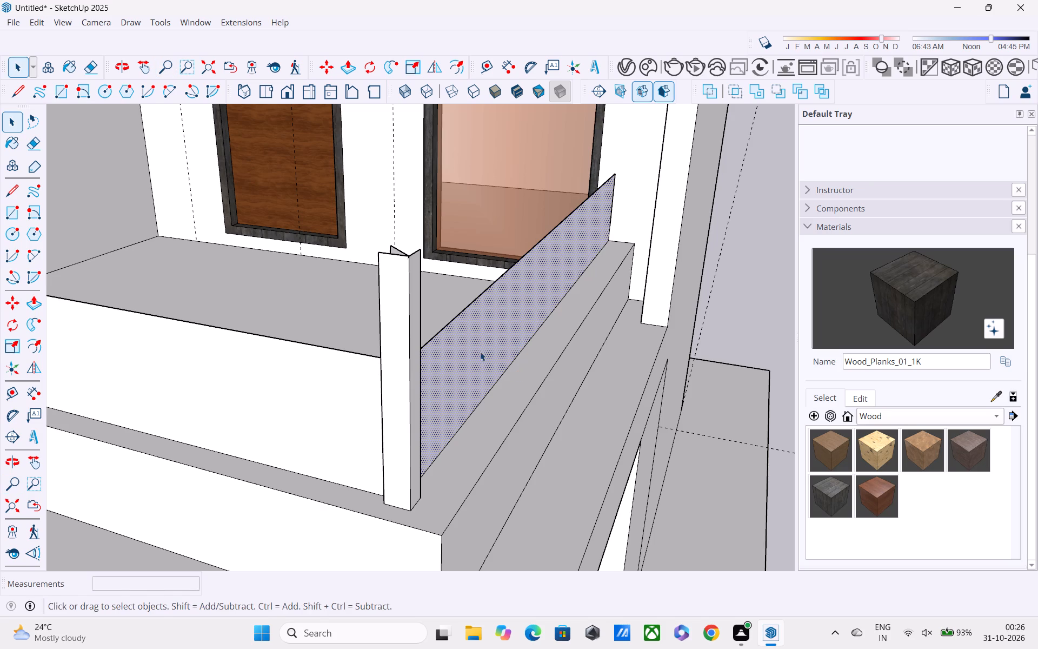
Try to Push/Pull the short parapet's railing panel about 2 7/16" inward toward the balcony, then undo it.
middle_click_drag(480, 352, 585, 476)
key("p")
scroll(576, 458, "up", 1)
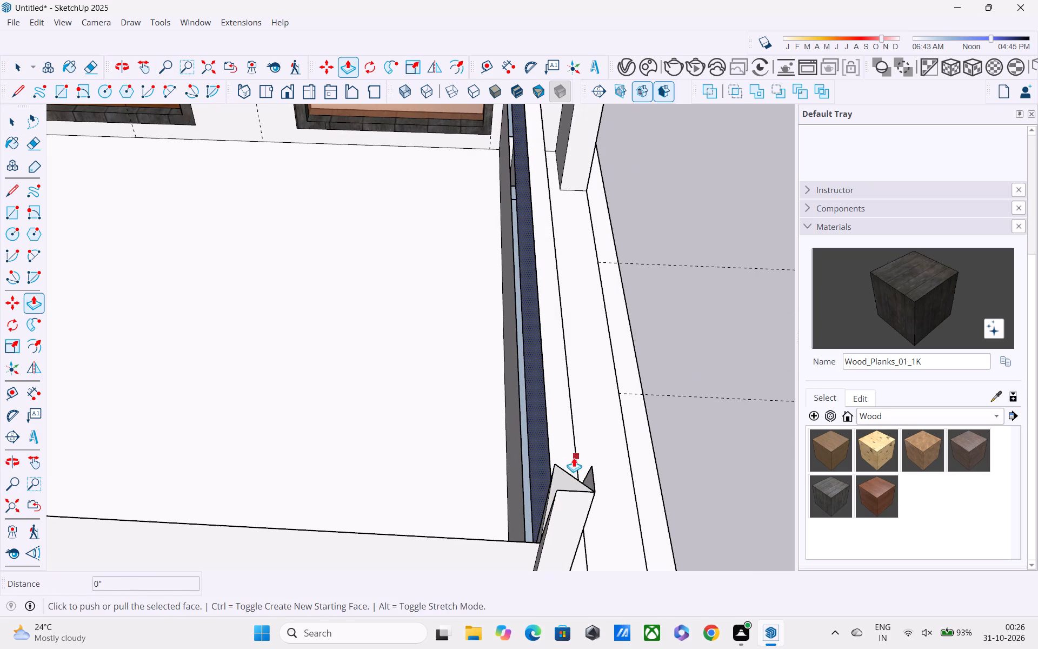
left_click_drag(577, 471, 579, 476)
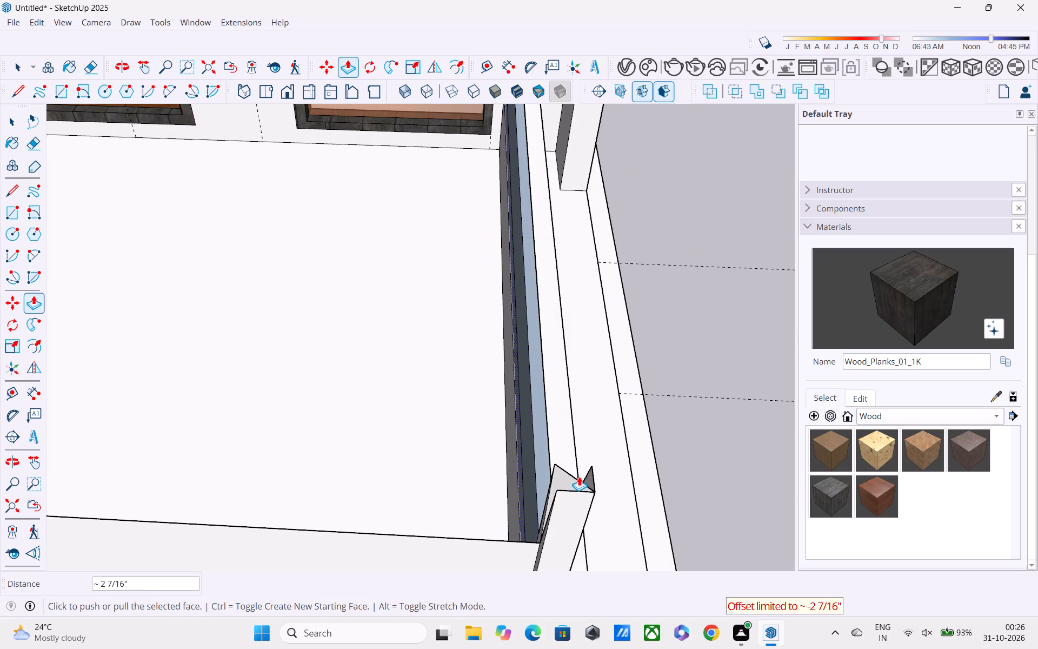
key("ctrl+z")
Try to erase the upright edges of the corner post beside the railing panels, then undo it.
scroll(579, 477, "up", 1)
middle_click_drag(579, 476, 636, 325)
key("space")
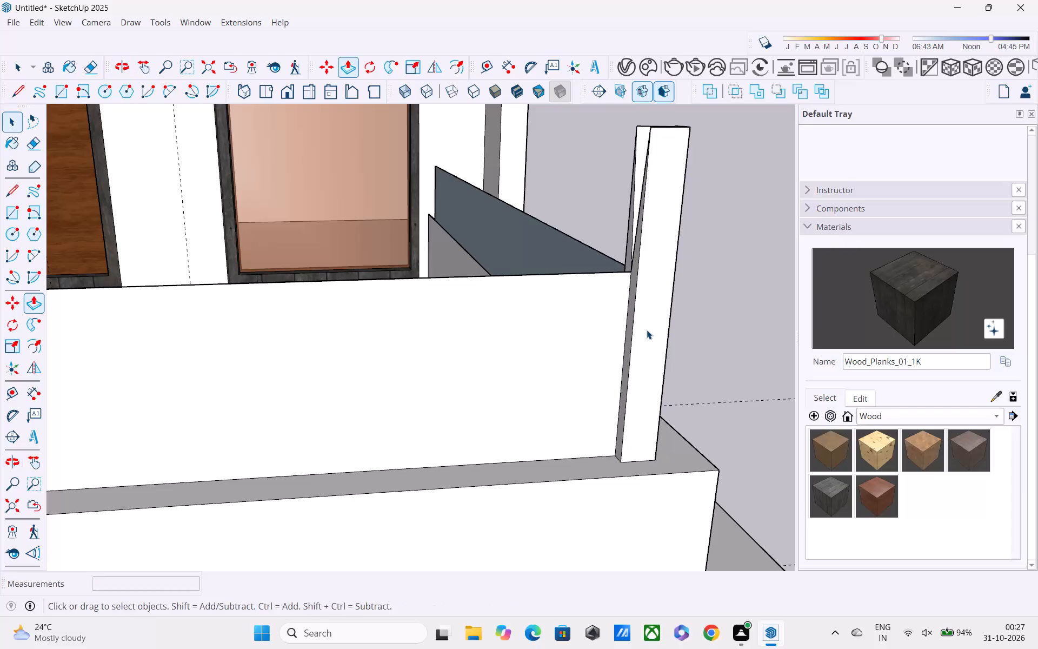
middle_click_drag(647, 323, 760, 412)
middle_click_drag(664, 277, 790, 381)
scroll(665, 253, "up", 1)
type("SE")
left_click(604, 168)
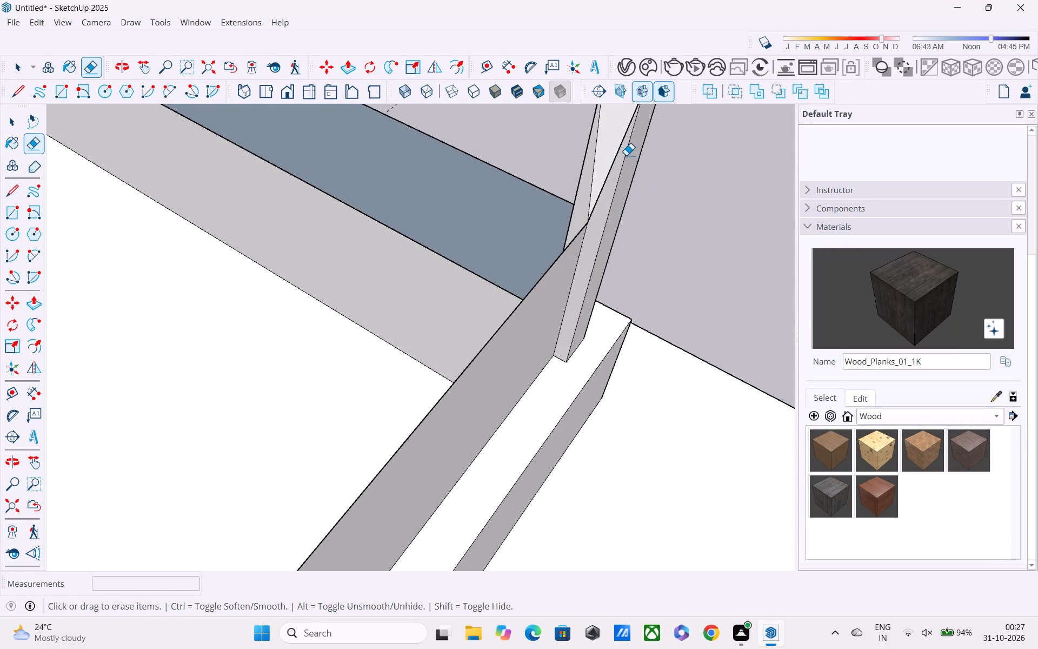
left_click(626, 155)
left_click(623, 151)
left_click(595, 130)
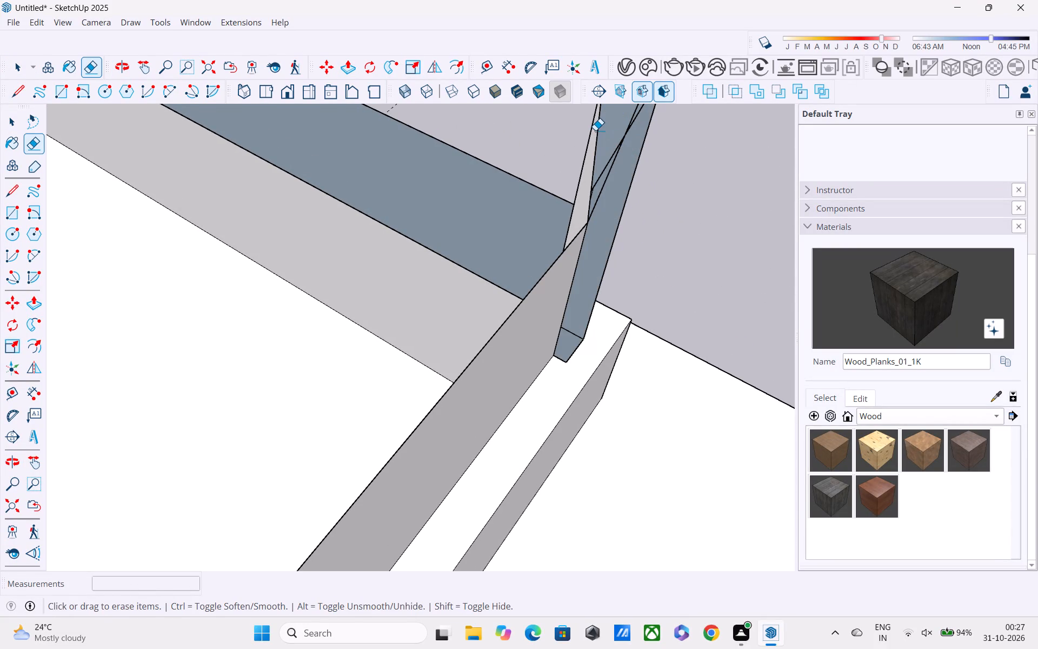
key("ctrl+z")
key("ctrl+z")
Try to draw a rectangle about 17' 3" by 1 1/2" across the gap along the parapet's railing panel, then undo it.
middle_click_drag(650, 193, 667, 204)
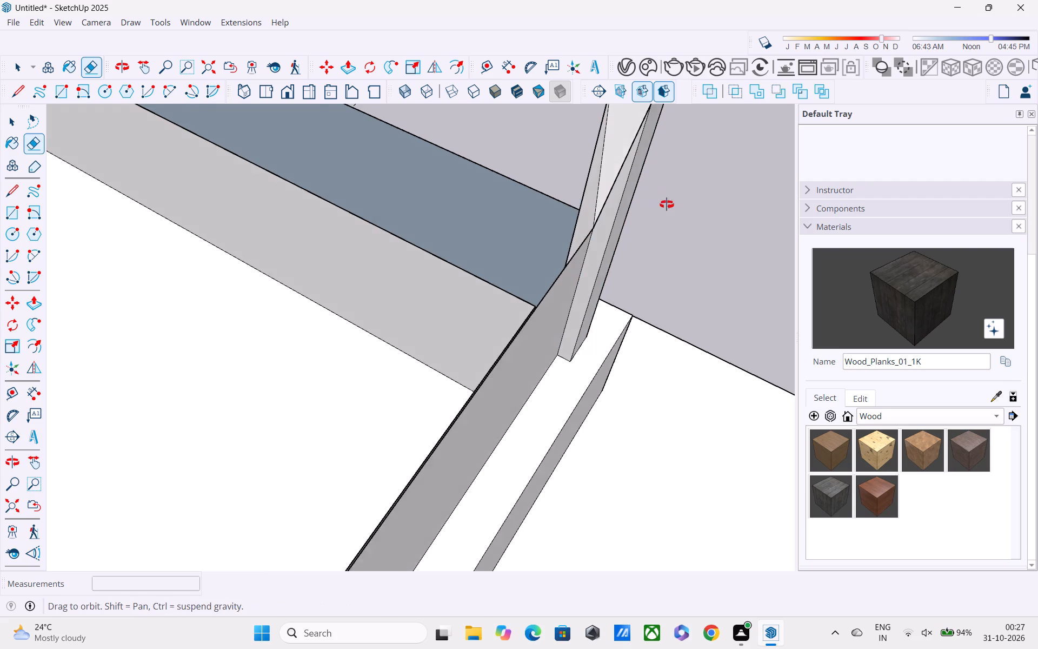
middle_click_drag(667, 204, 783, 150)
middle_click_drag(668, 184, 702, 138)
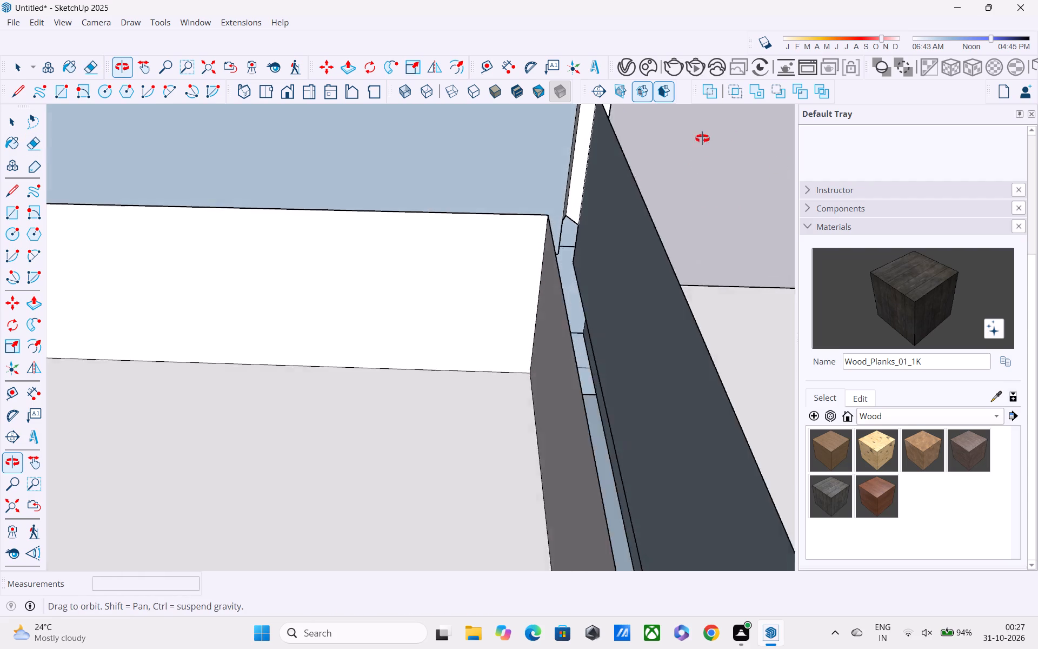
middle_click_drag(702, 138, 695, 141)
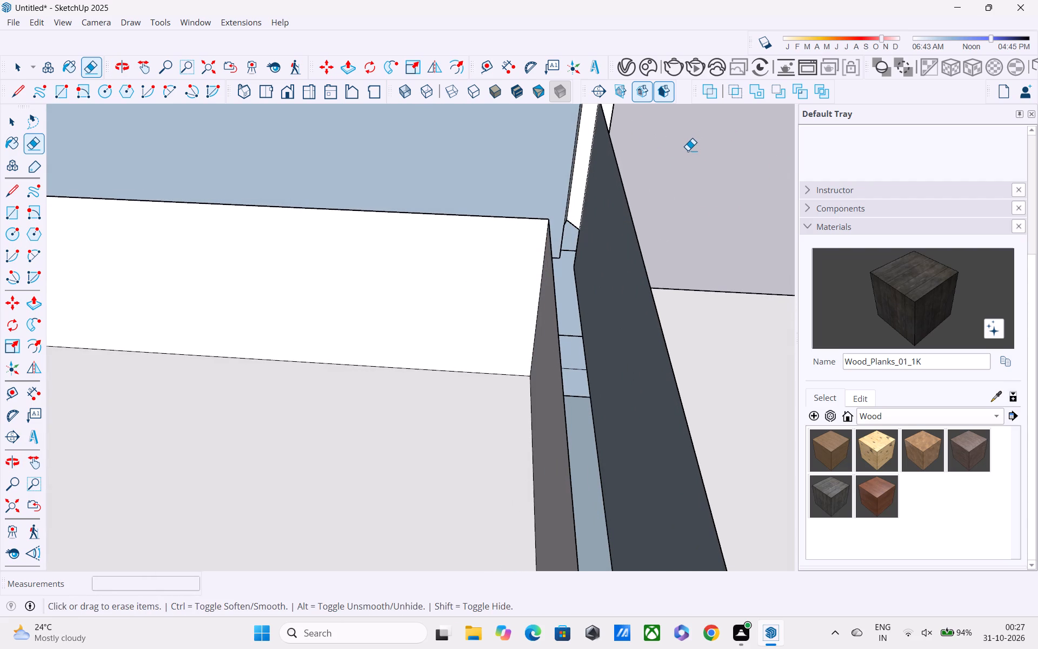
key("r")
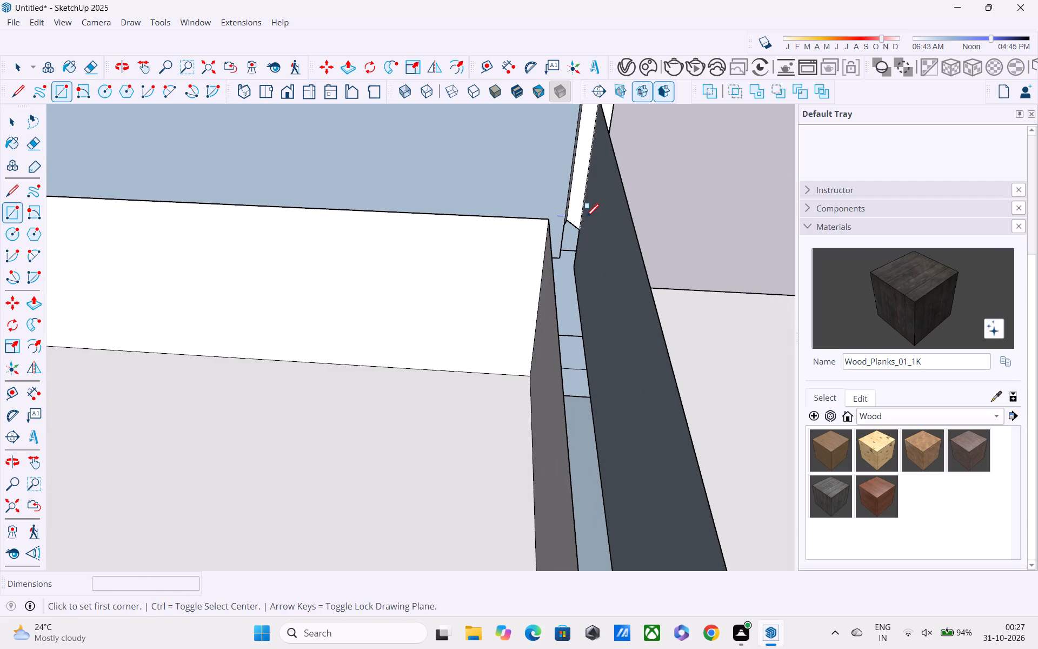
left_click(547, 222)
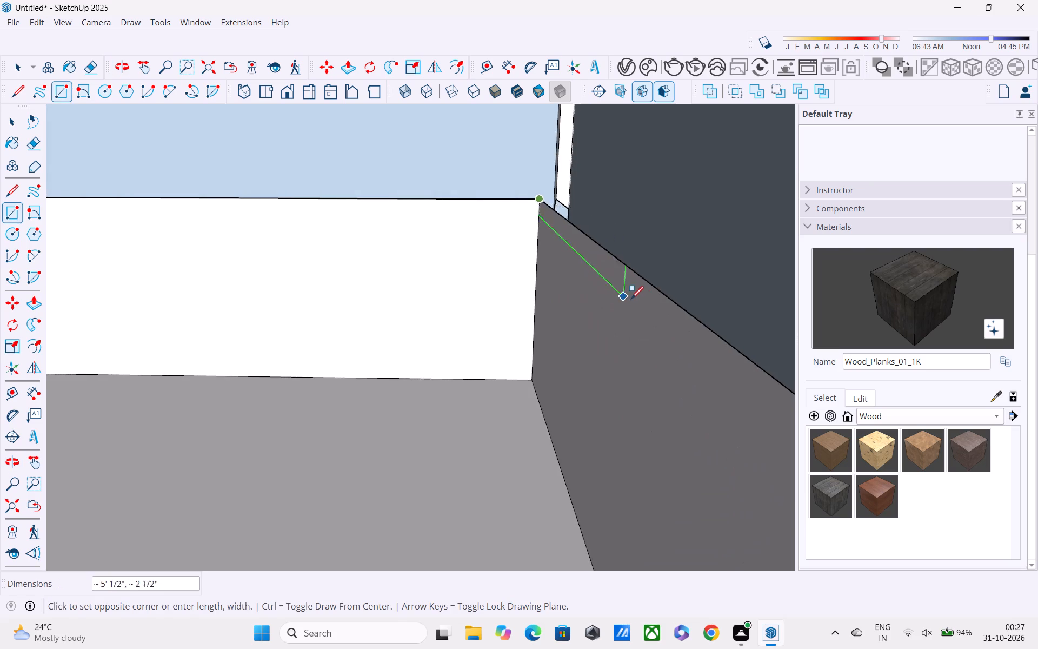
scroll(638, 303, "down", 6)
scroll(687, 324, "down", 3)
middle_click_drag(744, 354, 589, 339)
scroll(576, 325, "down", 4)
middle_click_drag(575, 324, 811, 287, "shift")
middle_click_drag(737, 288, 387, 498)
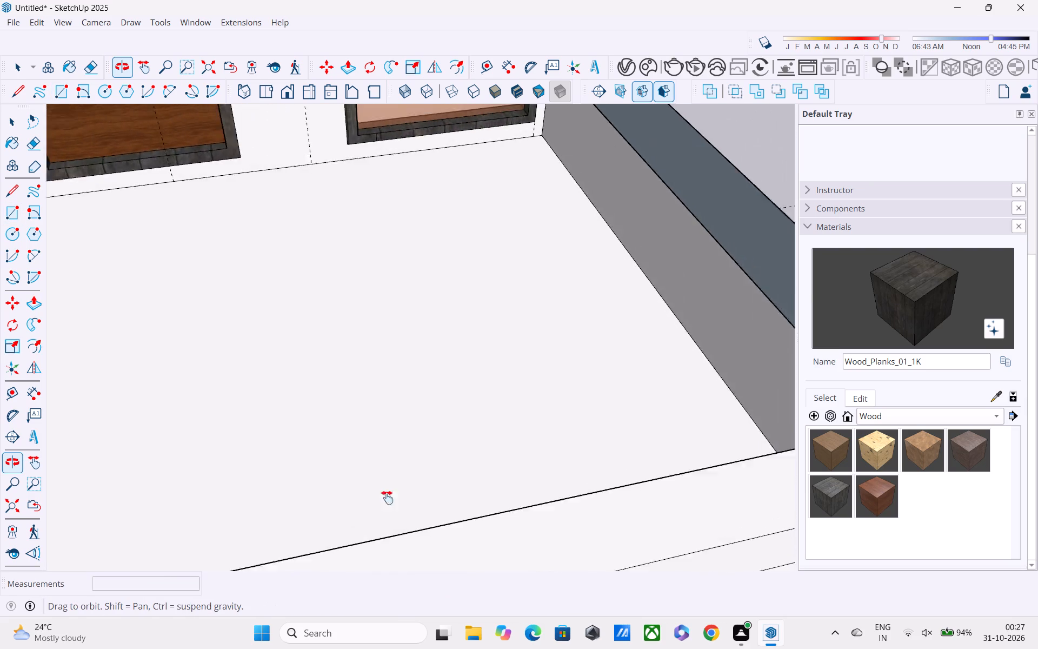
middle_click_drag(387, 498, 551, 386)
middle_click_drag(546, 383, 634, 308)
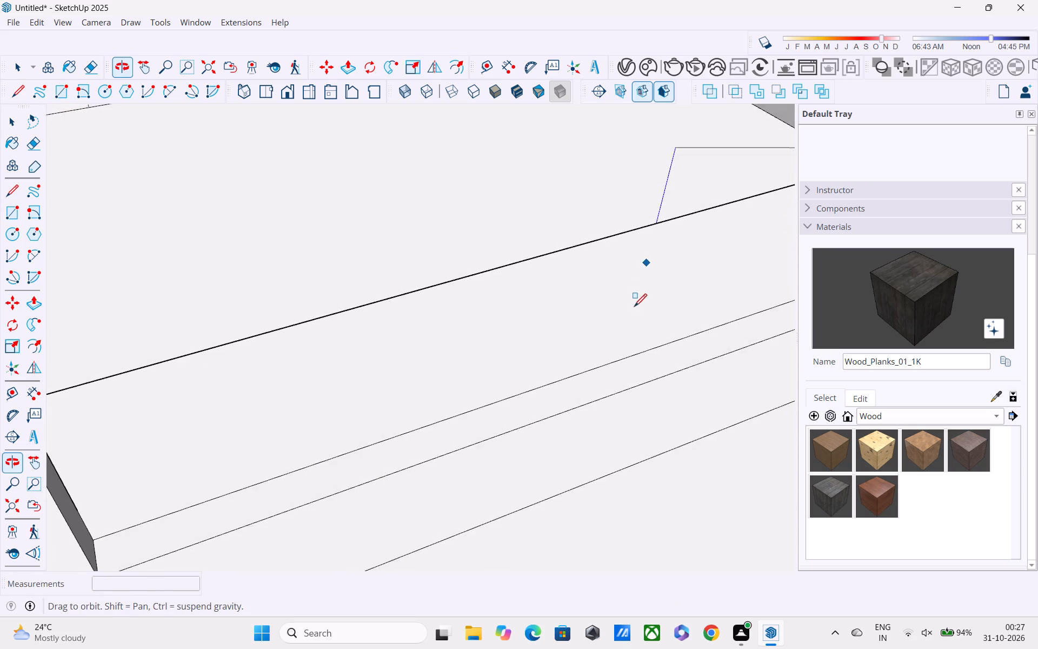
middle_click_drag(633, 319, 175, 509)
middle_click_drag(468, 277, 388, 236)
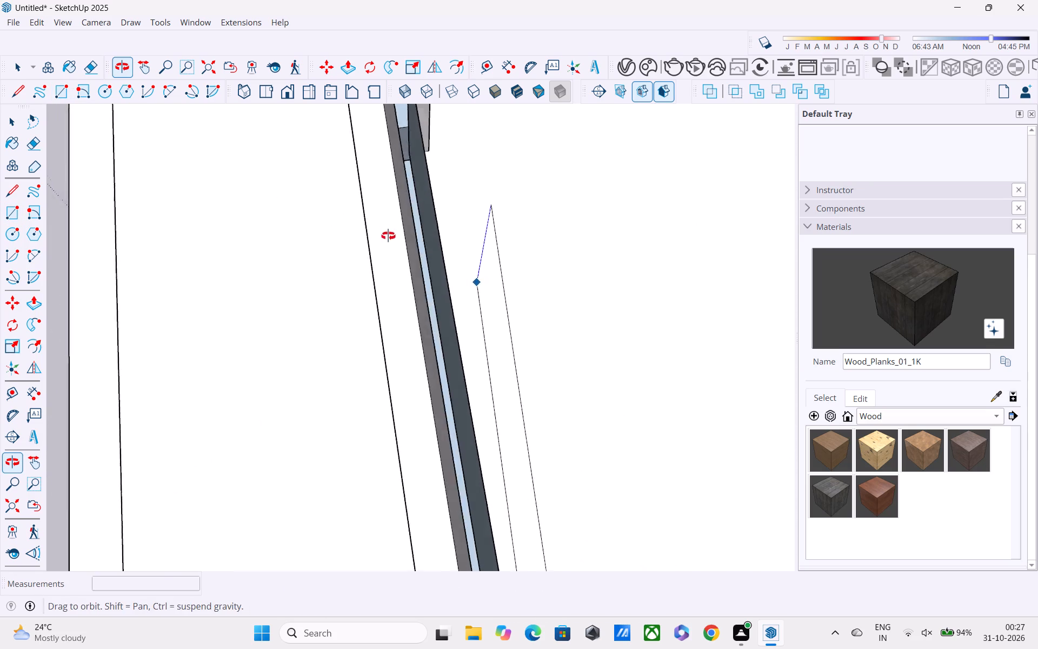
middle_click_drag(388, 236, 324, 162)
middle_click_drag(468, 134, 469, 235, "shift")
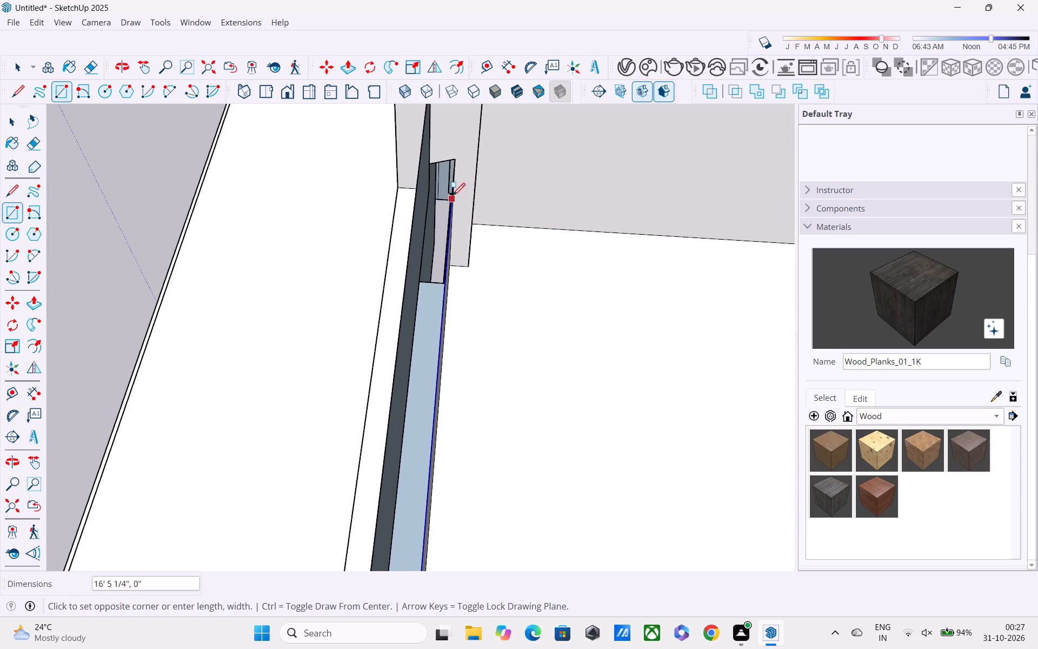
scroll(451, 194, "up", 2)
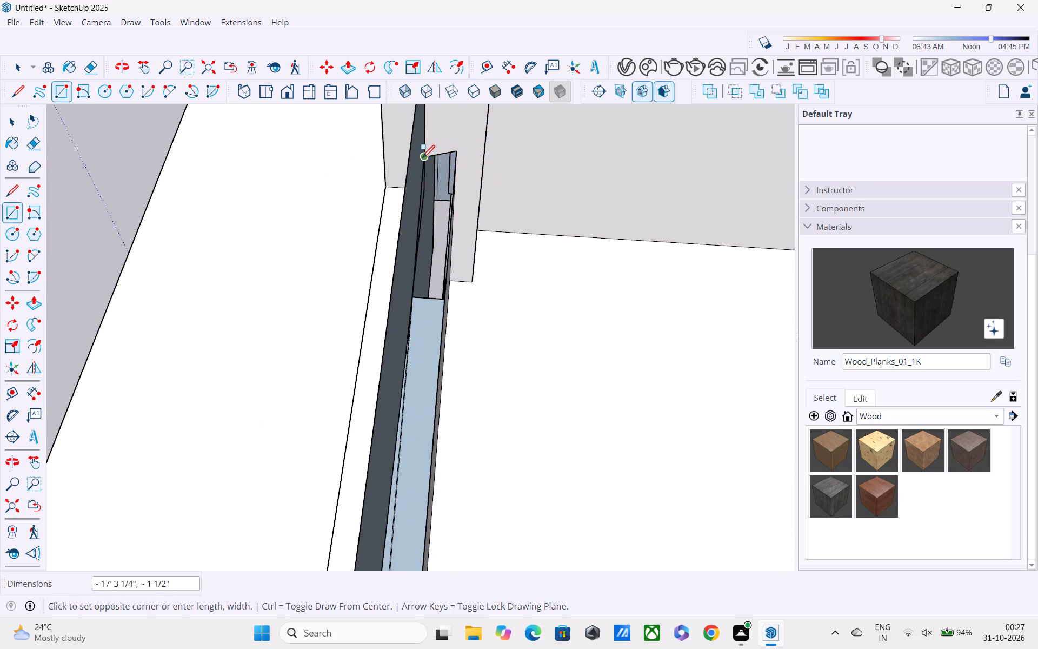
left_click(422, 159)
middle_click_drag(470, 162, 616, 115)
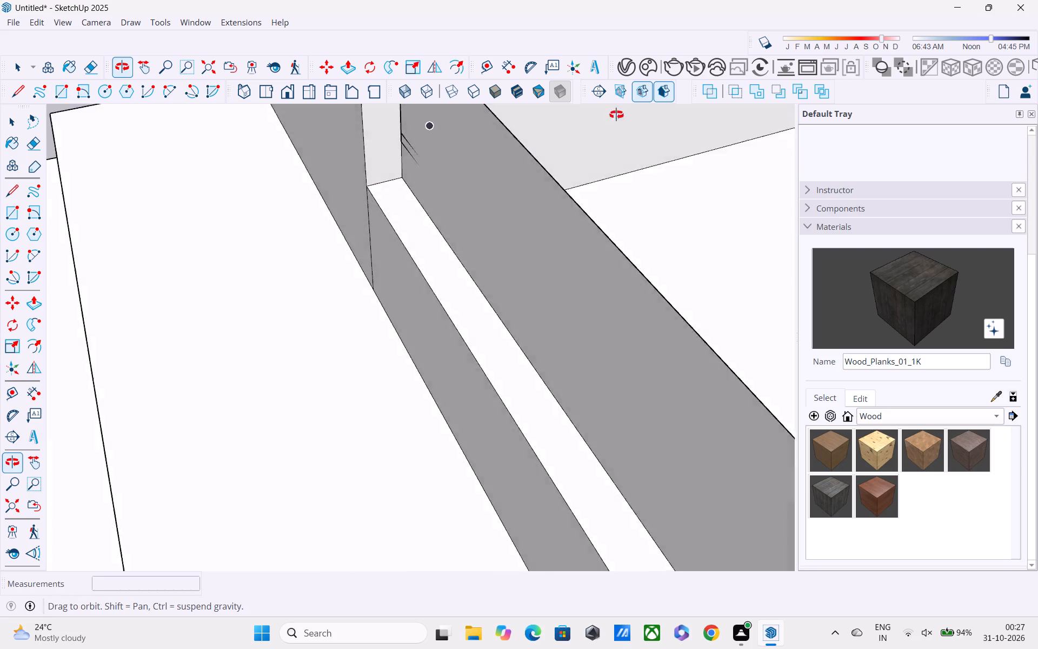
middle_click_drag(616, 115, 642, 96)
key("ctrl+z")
Undo the railing panels and the corner post back to the small post outline on the parapet's top corner.
scroll(635, 107, "down", 3)
middle_click_drag(635, 123, 522, 143)
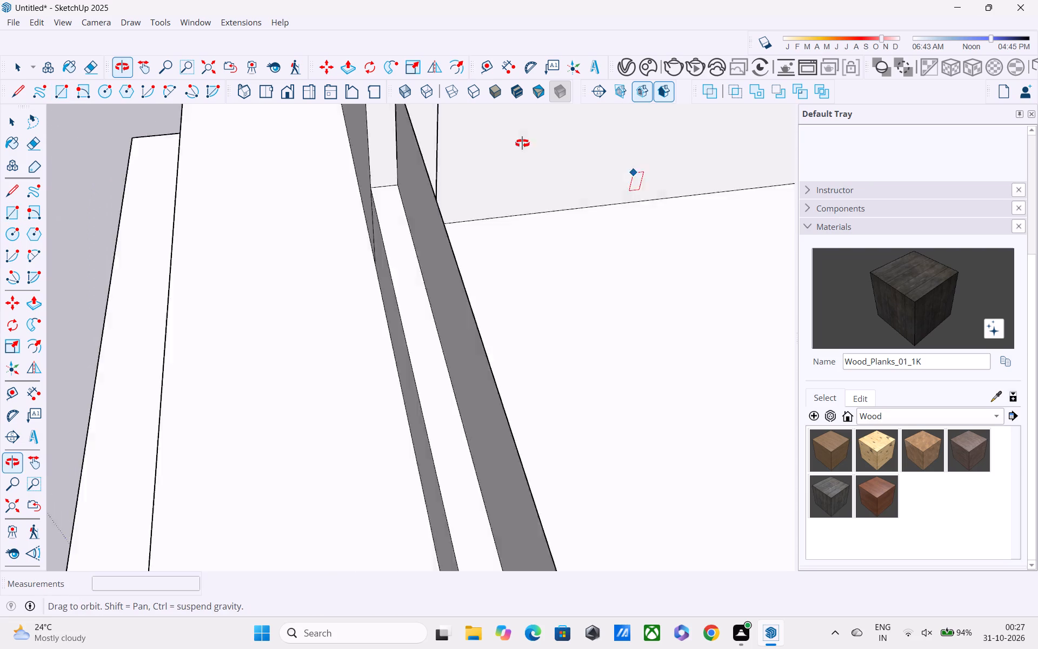
middle_click_drag(522, 143, 458, 142)
scroll(440, 143, "down", 5)
middle_click_drag(401, 268, 354, 200)
scroll(351, 198, "down", 4)
middle_click_drag(333, 231, 335, 282)
key("ctrl+z")
key("ctrl+z")
key("ctrl+z")
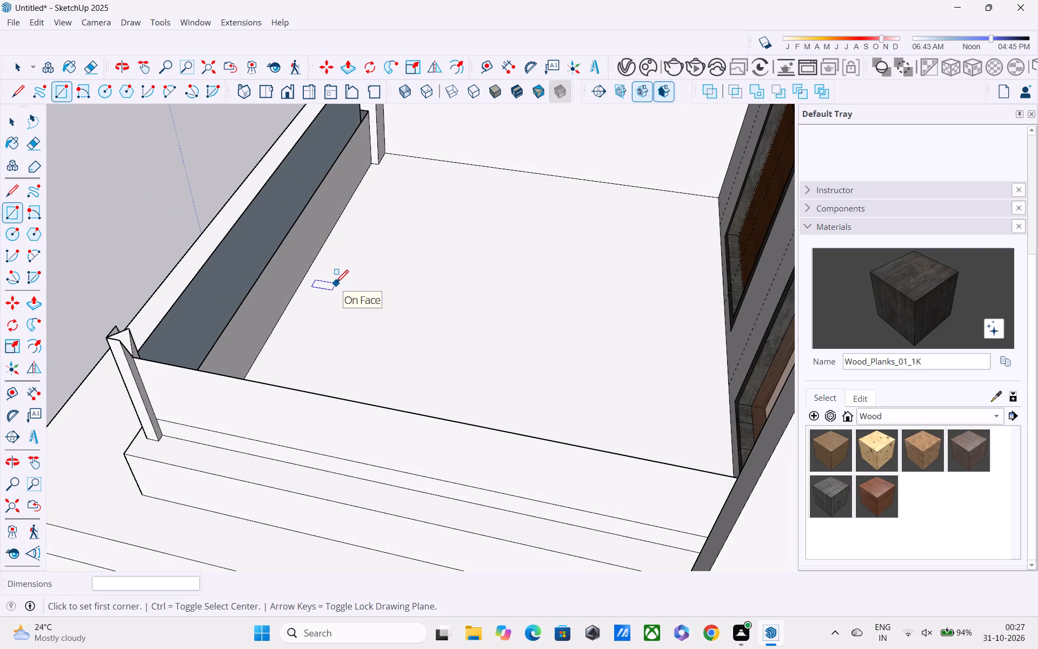
key("ctrl+z")
key("ctrl+z")
key("ctrl+z")
key("ctrl+z")
key("ctrl+z")
key("ctrl+z")
key("ctrl+z")
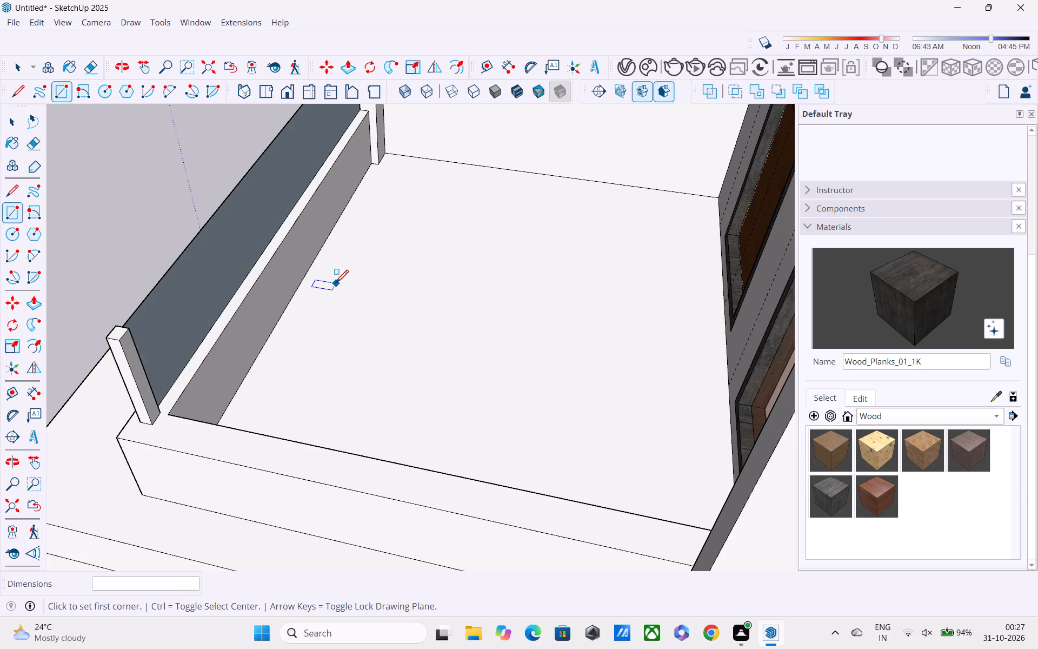
key("ctrl+z")
key("ctrl+z")
key("ctrl+z")
Undo the small post outline and the parapet's extrusion, back to the flat parapet outline on the balcony floor.
middle_click_drag(336, 284, 390, 285)
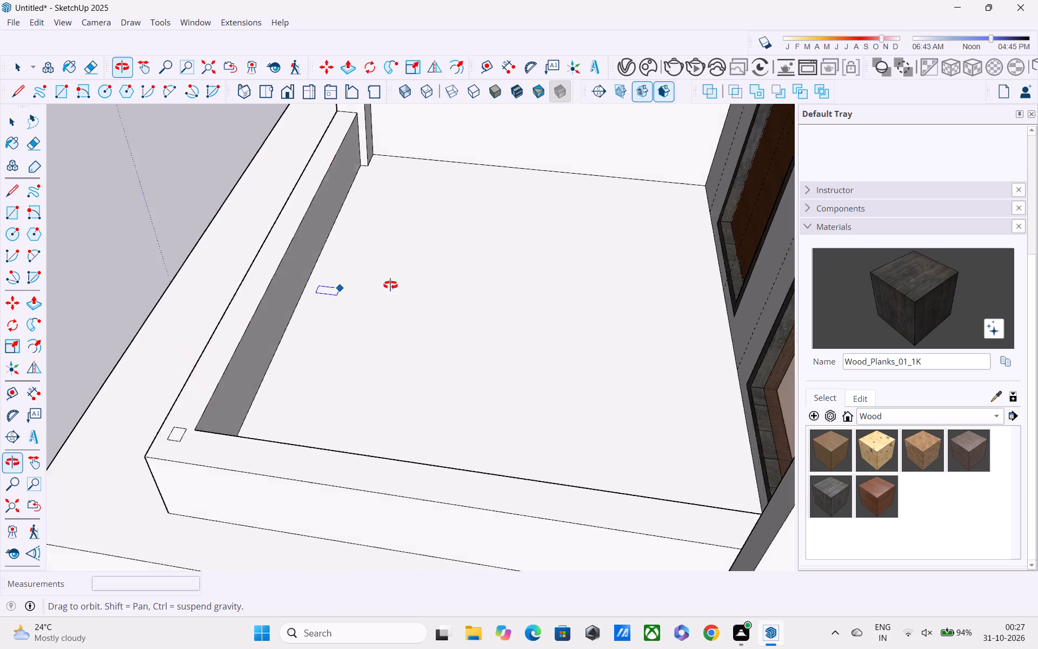
middle_click_drag(390, 285, 573, 206)
middle_click_drag(562, 242, 474, 334)
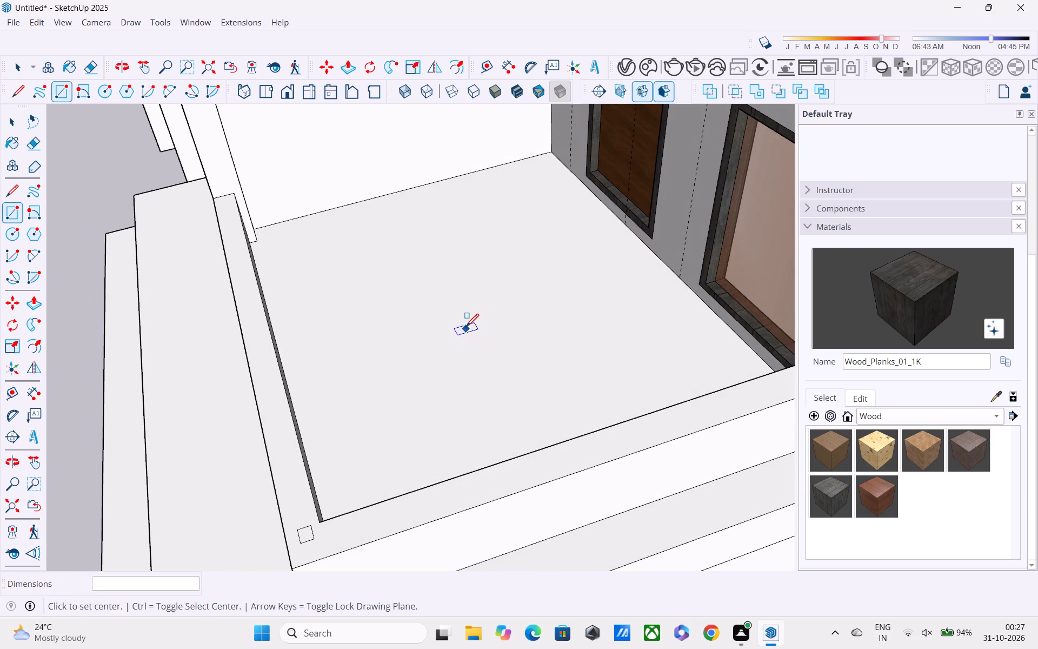
middle_click_drag(447, 359, 590, 244)
scroll(582, 248, "up", 1)
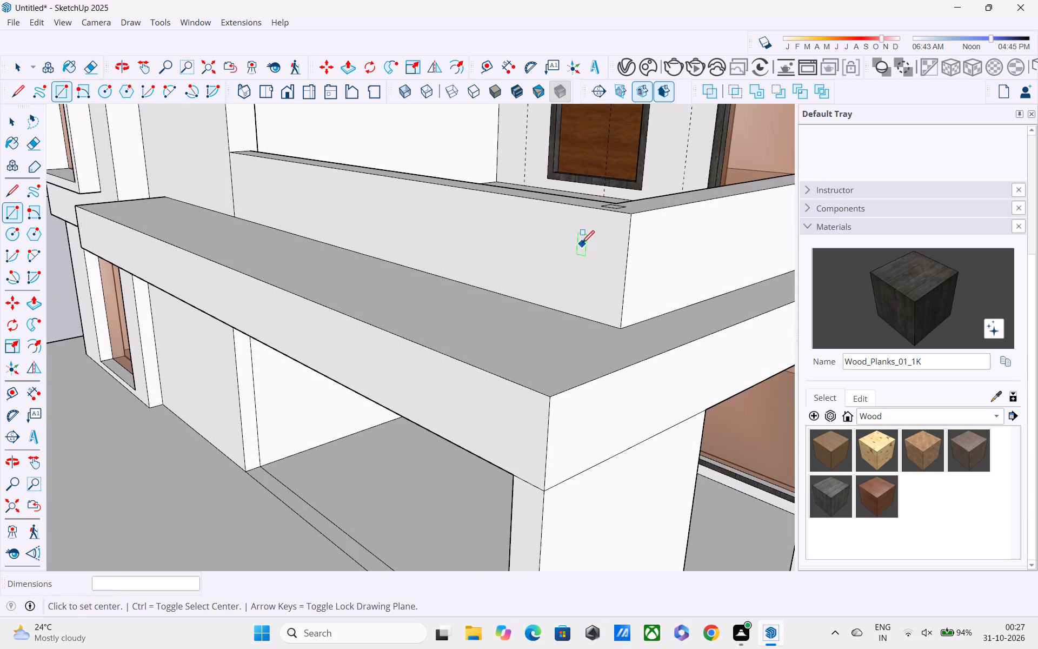
key("space")
key("ctrl+z")
key("ctrl+z")
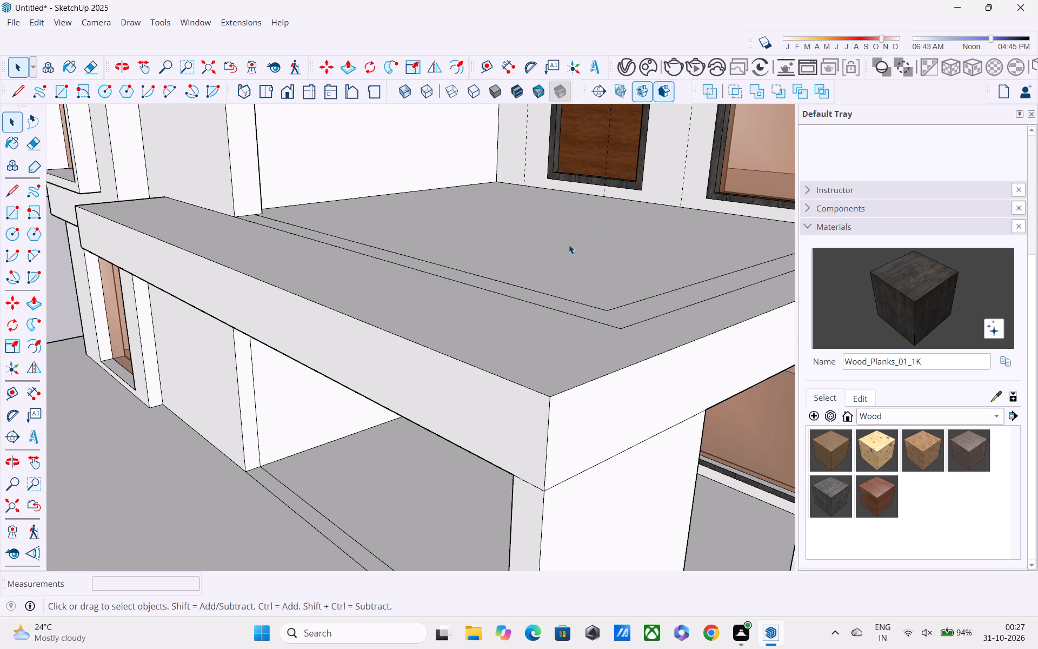
Push/Pull the L-shaped parapet outline on the balcony floor up 2'.
key("p")
scroll(544, 296, "up", 2)
left_click(545, 298)
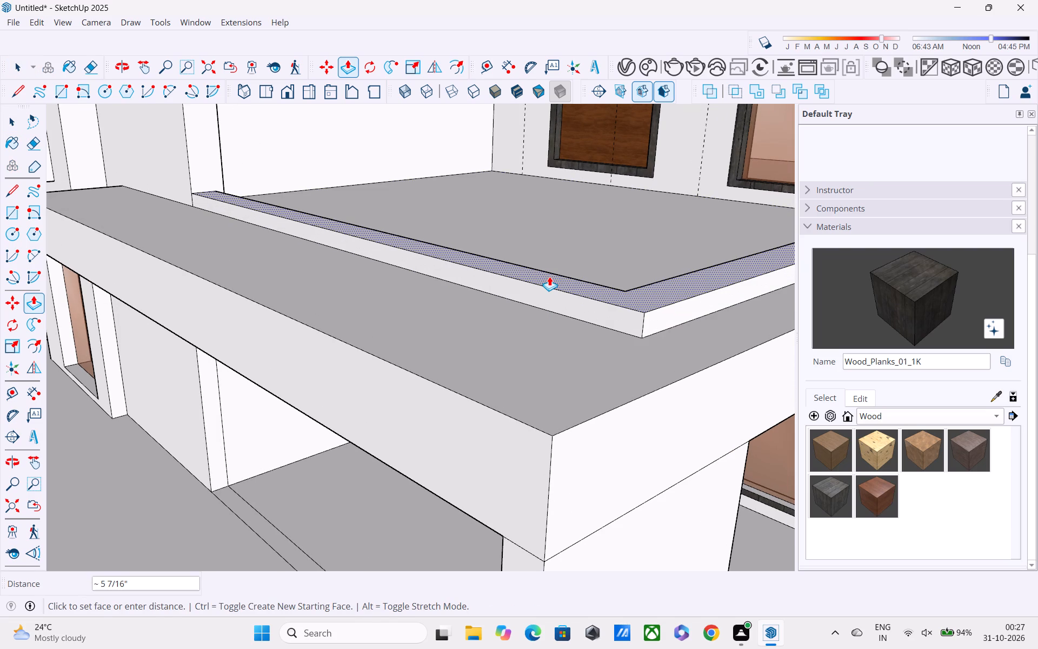
type("2'")
key("Return")
Examine the raised balcony parapet against the whole house from the front and from the outer corner.
scroll(550, 274, "down", 4)
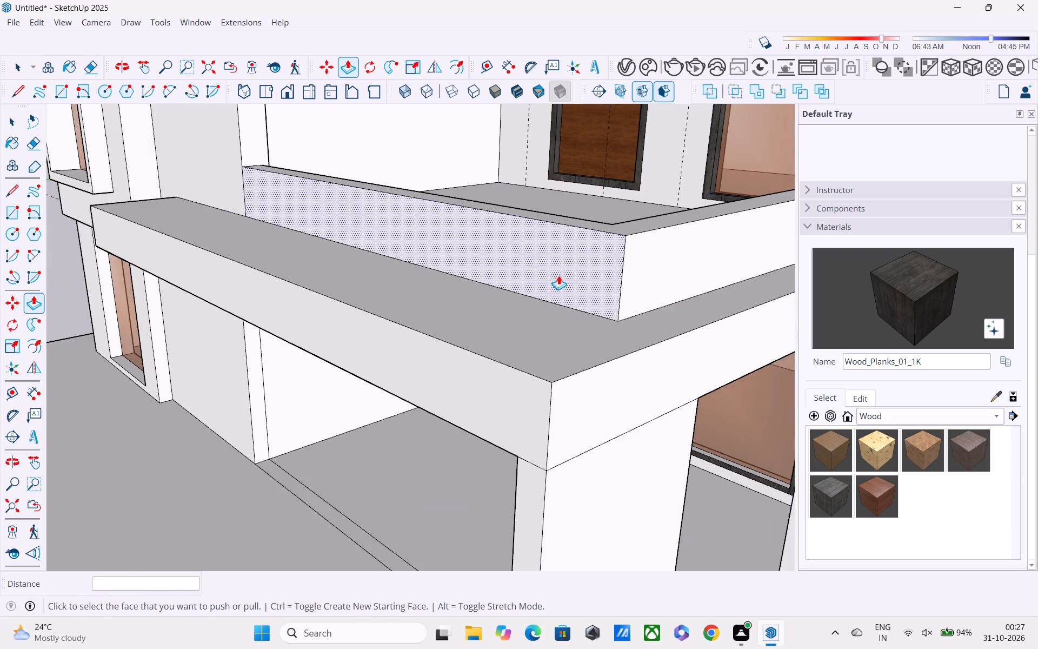
middle_click_drag(569, 268, 682, 238)
scroll(682, 238, "up", 1)
scroll(682, 238, "down", 6)
middle_click_drag(680, 241, 724, 243)
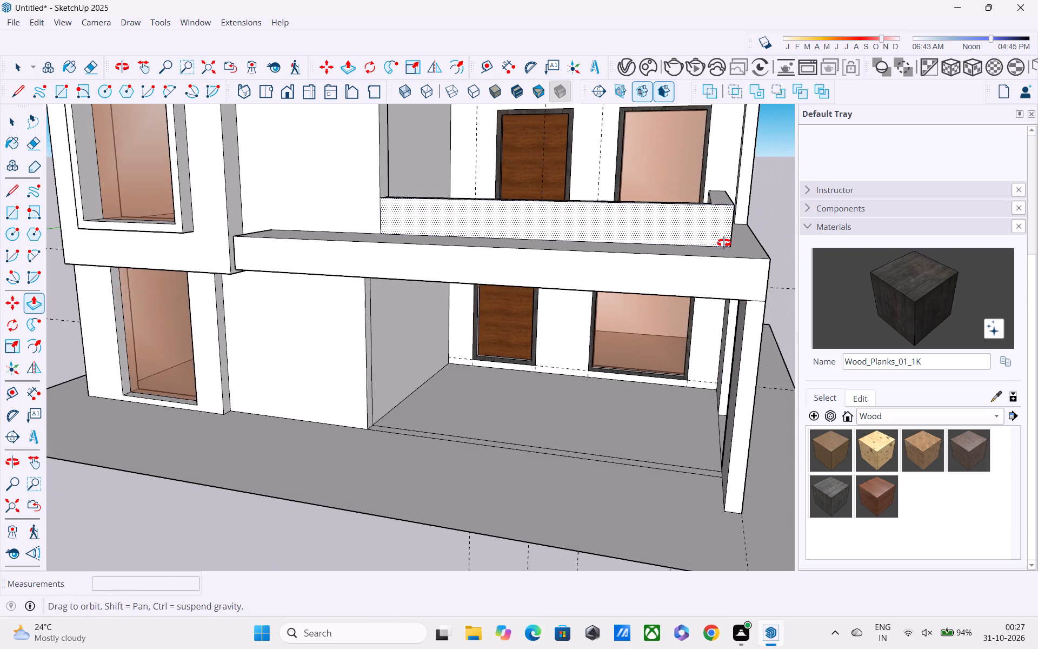
middle_click_drag(724, 243, 727, 242)
scroll(733, 228, "down", 5)
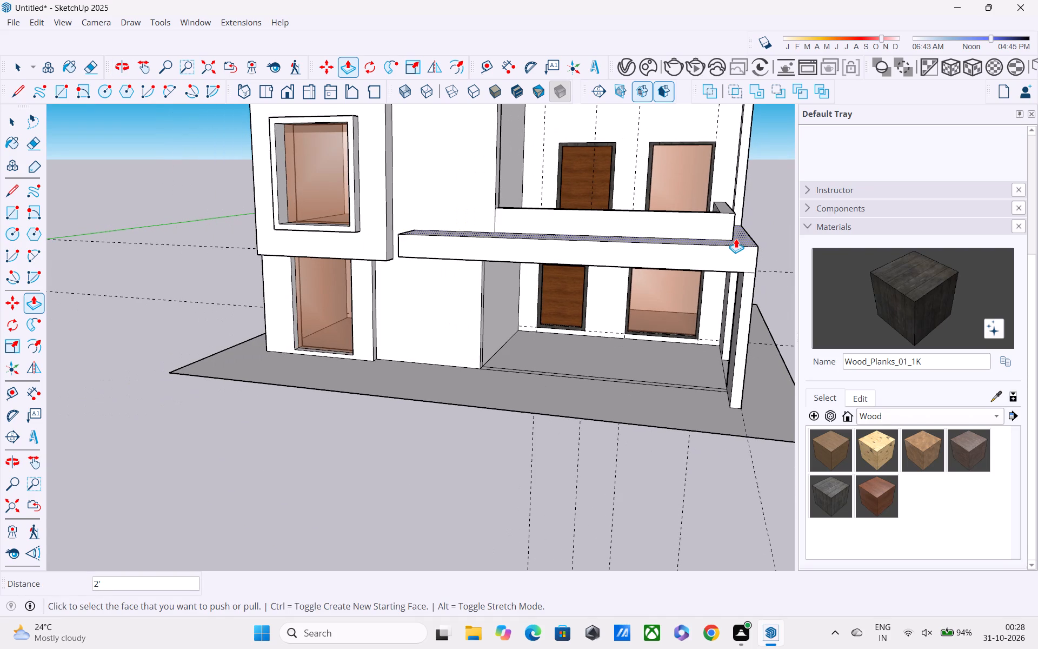
middle_click_drag(737, 220, 513, 264)
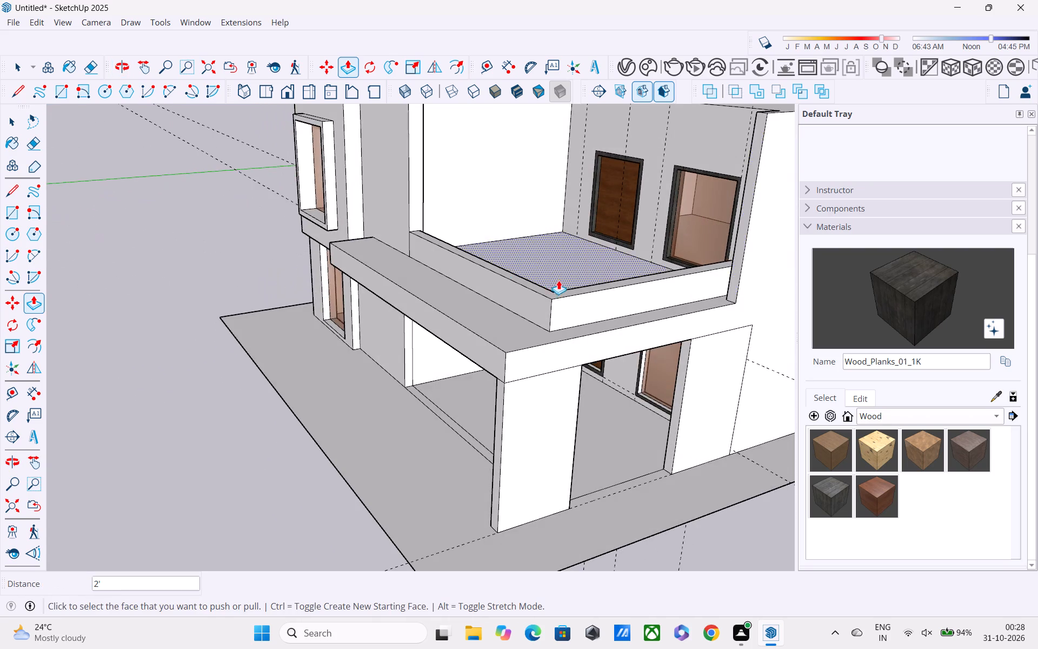
Draw a small rectangle about 4 1/4" by 2 5/8" on the parapet's top face at its outer corner.
scroll(560, 280, "up", 2)
middle_click_drag(561, 284, 567, 338)
key("r")
scroll(566, 329, "up", 4)
scroll(562, 385, "up", 4)
left_click(543, 403)
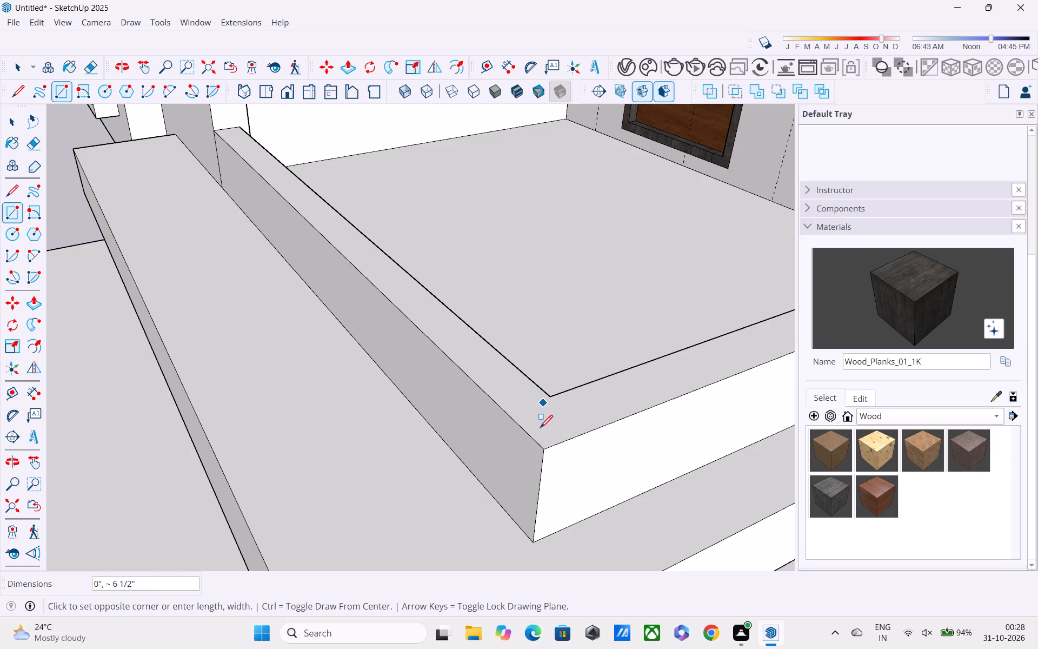
scroll(554, 411, "up", 9)
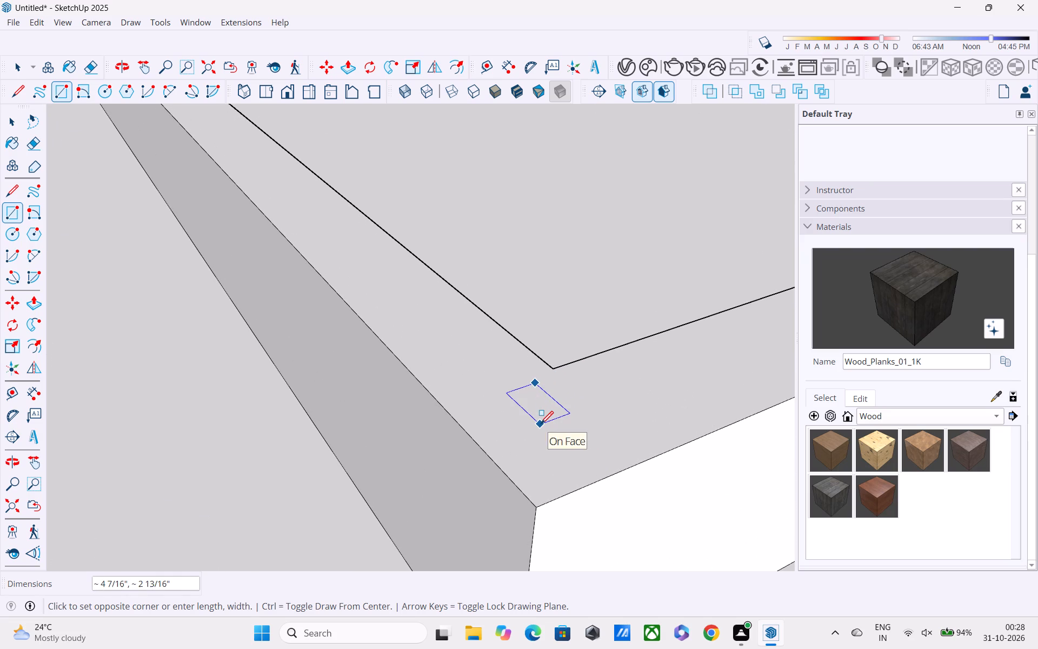
key("Escape")
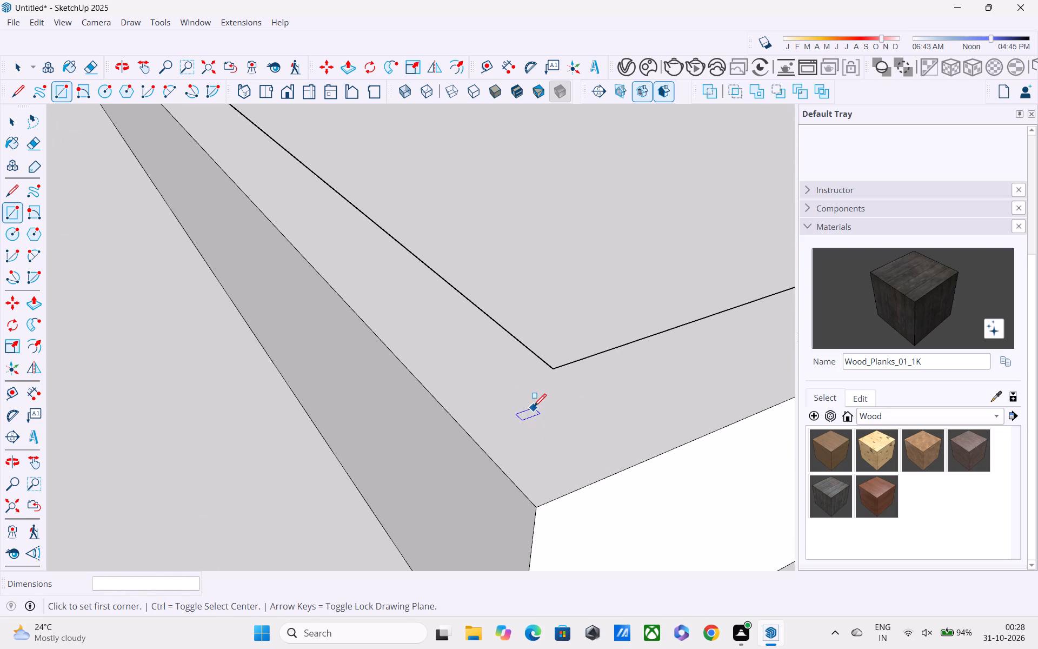
left_click(534, 408)
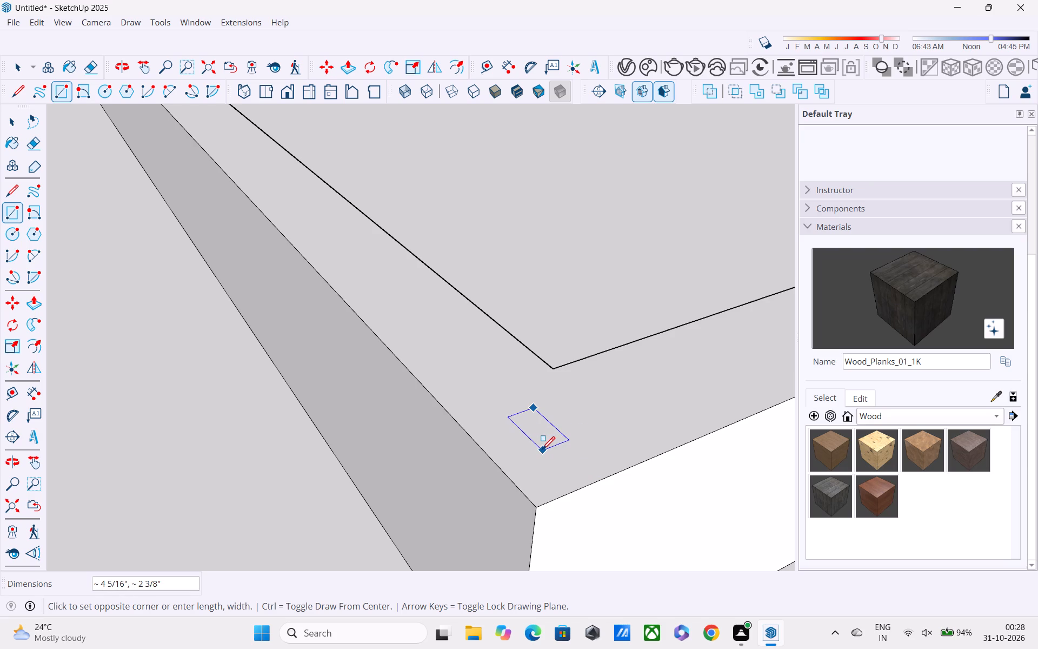
left_click(537, 450)
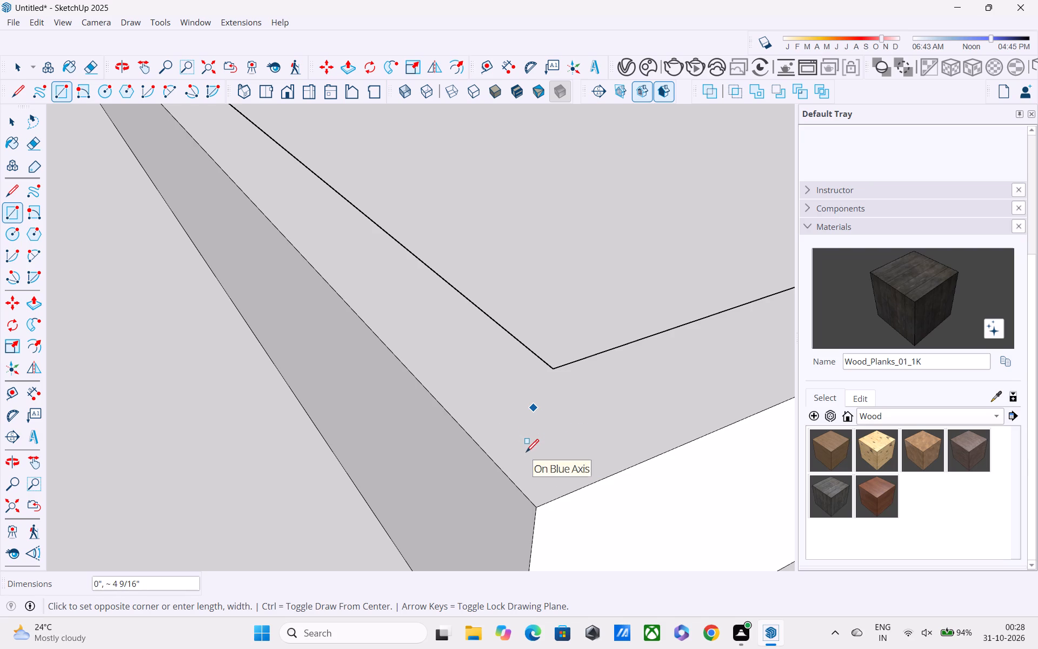
left_click(538, 452)
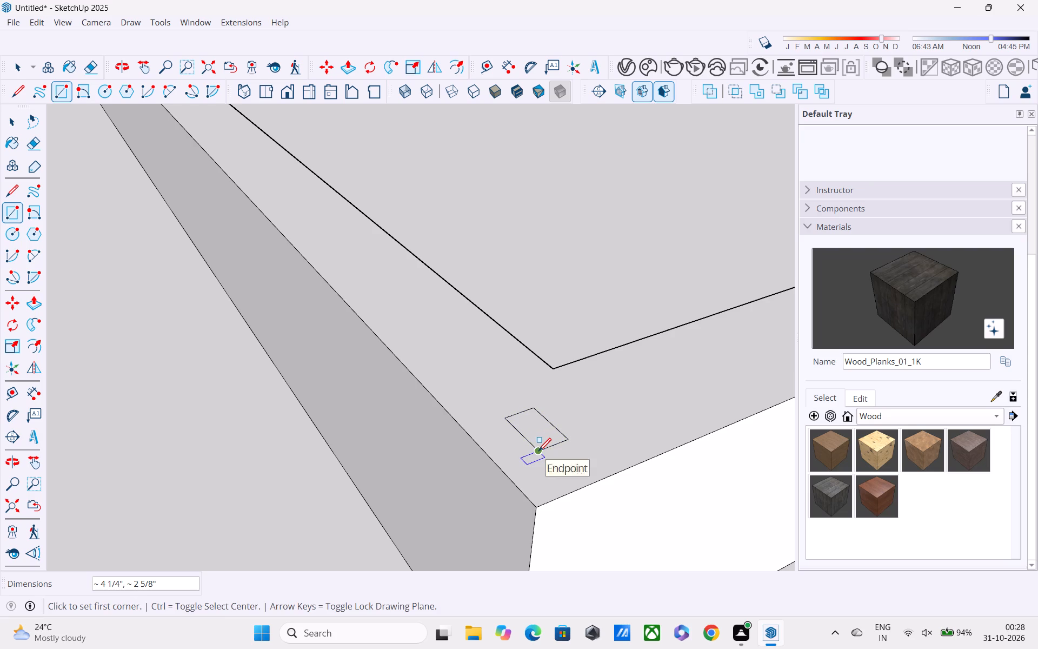
Push/Pull the small rectangle at the parapet's outer corner up 1.5' to form the corner post.
key("p")
left_click(536, 433)
scroll(563, 341, "down", 4)
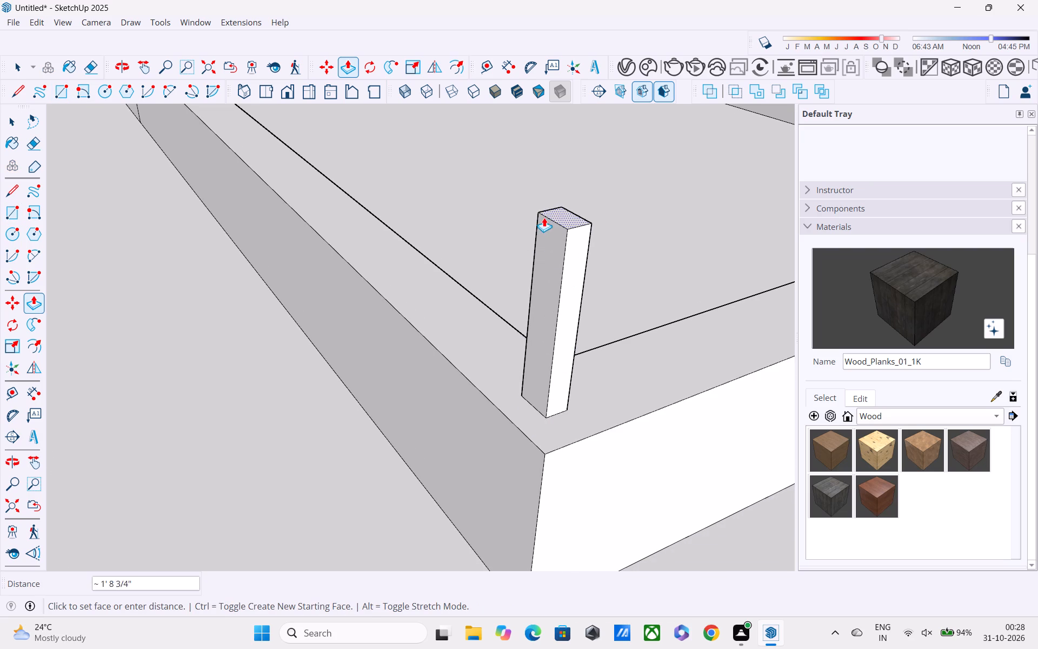
scroll(544, 217, "down", 3)
middle_click_drag(544, 217, 544, 454)
scroll(550, 406, "up", 1)
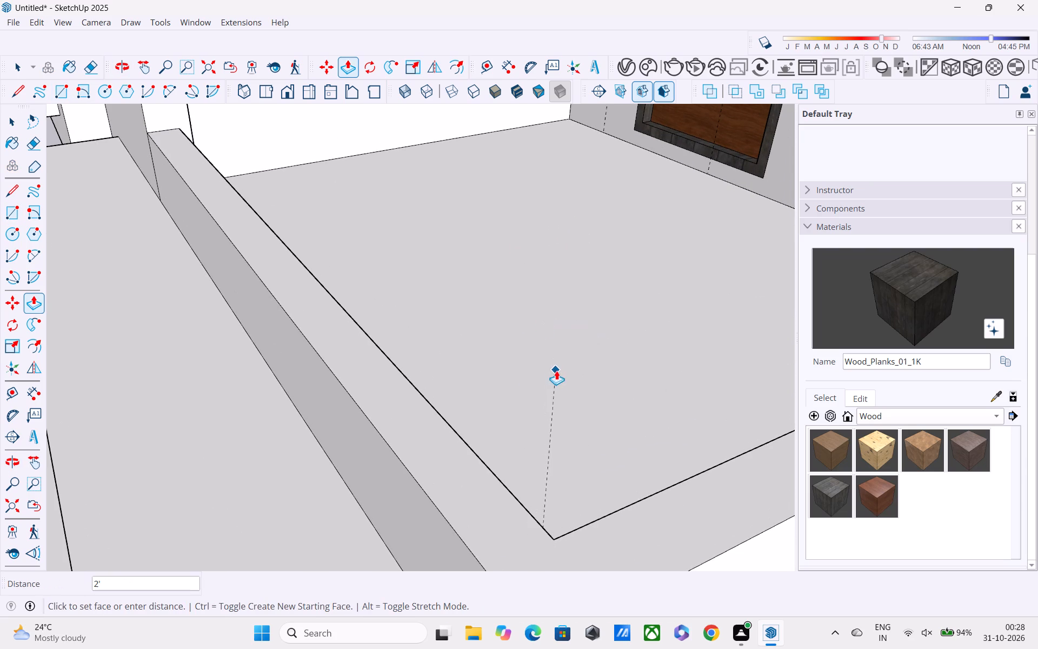
middle_click_drag(562, 402, 567, 301)
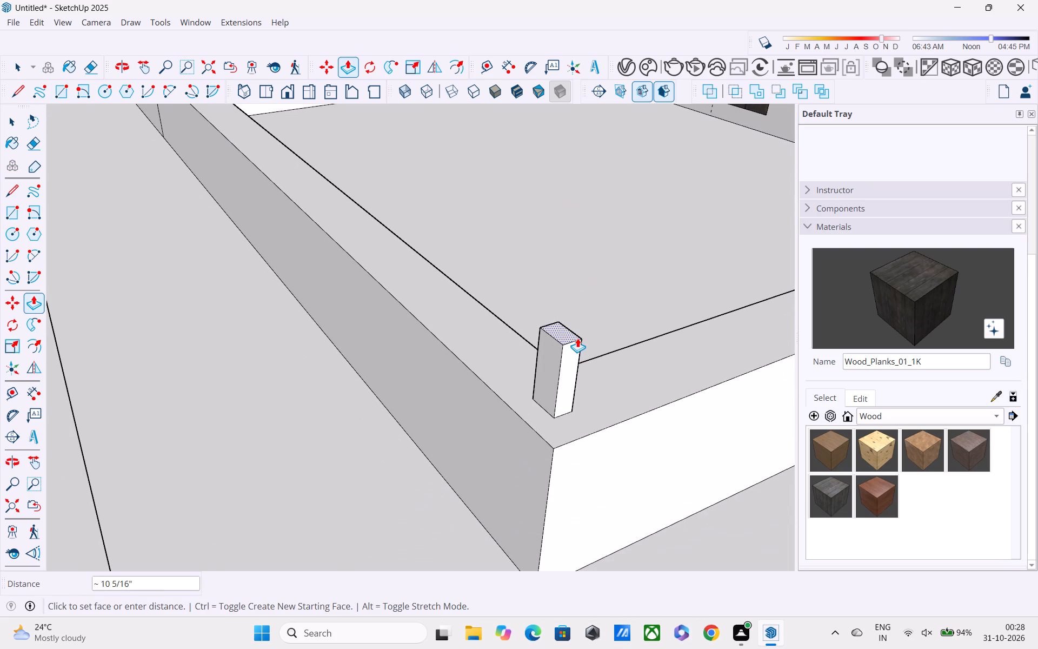
type("1.")
type("5'")
key("Return")
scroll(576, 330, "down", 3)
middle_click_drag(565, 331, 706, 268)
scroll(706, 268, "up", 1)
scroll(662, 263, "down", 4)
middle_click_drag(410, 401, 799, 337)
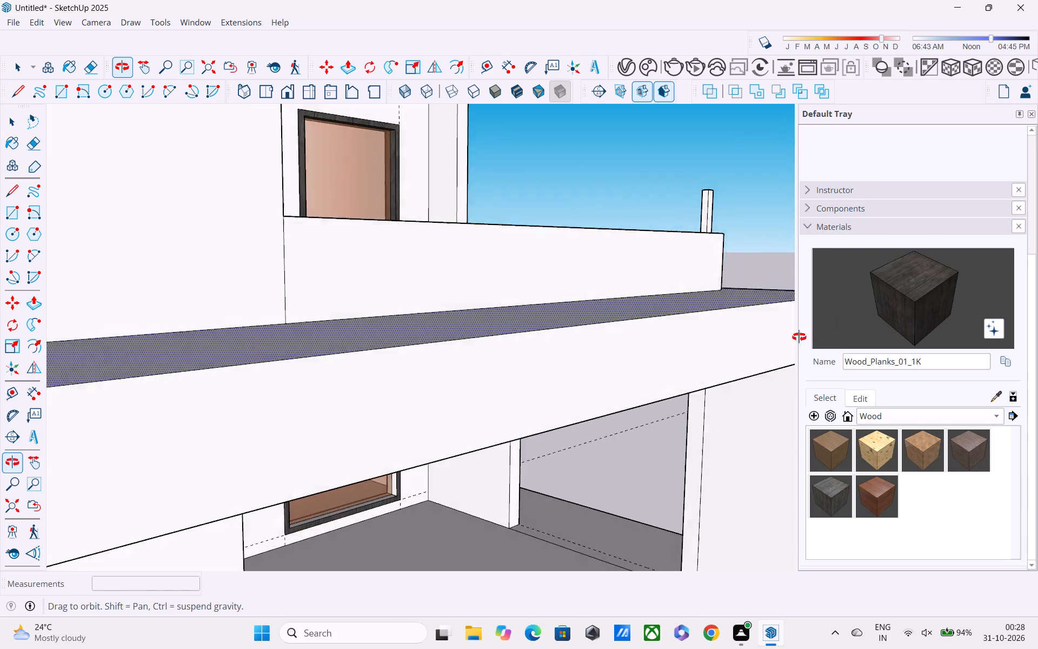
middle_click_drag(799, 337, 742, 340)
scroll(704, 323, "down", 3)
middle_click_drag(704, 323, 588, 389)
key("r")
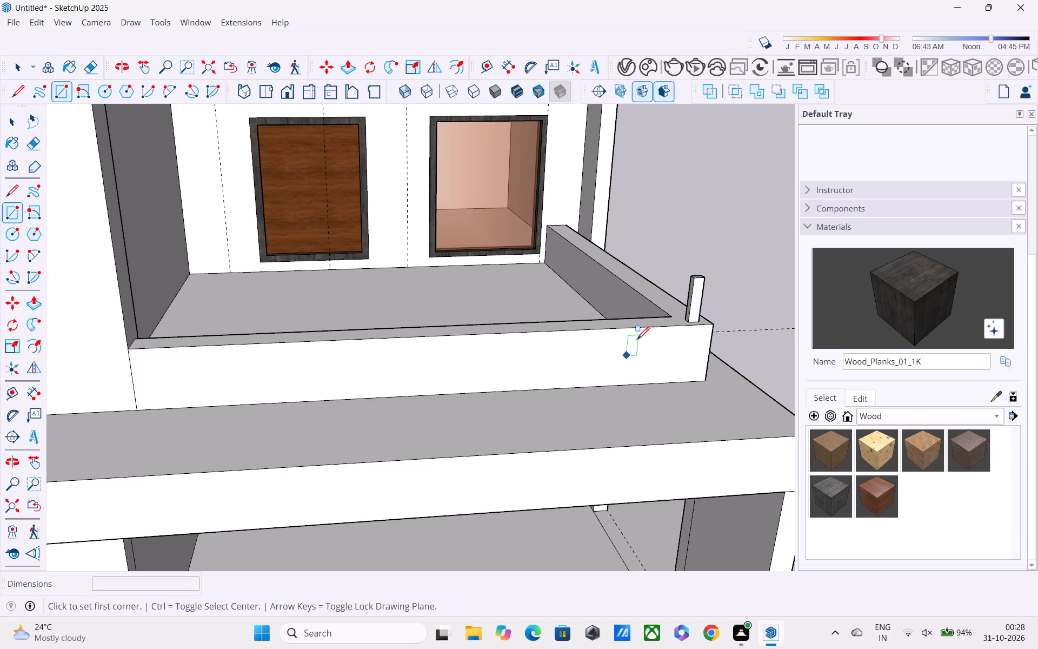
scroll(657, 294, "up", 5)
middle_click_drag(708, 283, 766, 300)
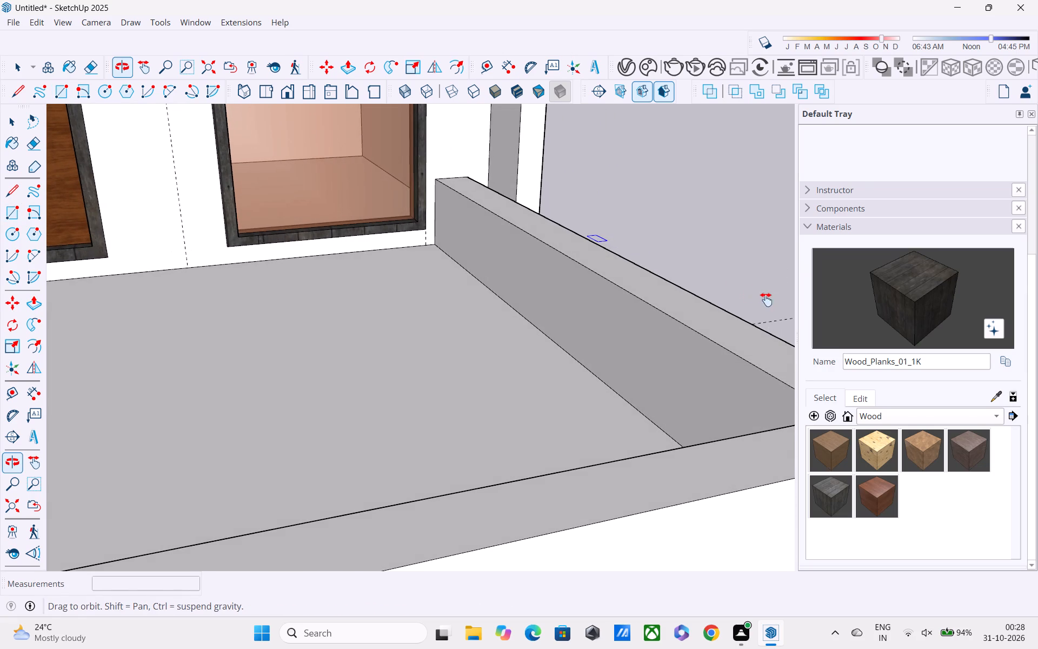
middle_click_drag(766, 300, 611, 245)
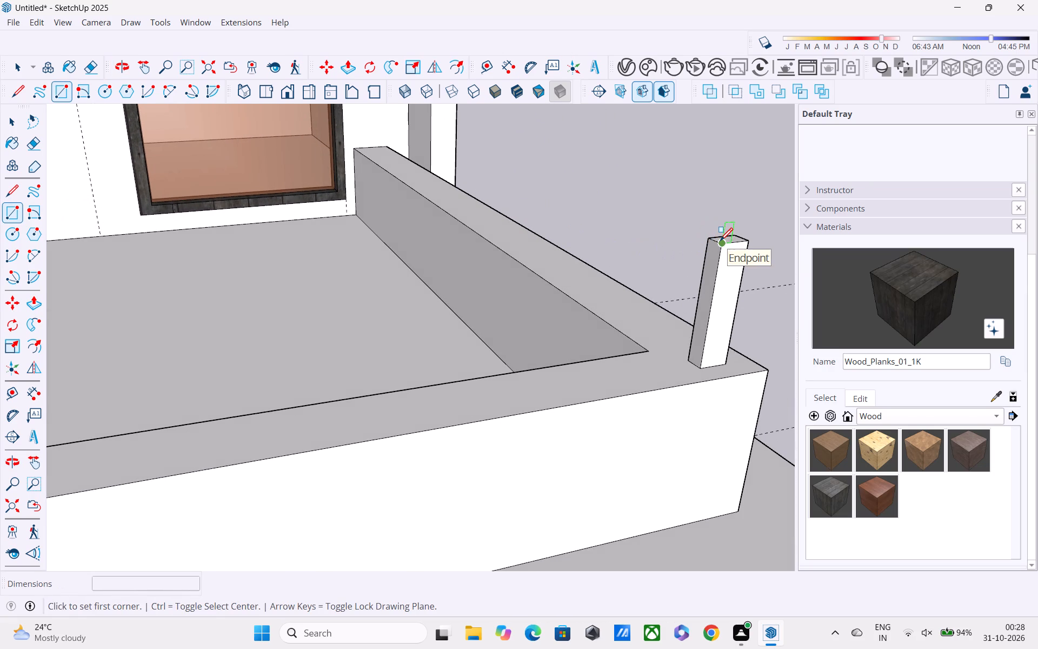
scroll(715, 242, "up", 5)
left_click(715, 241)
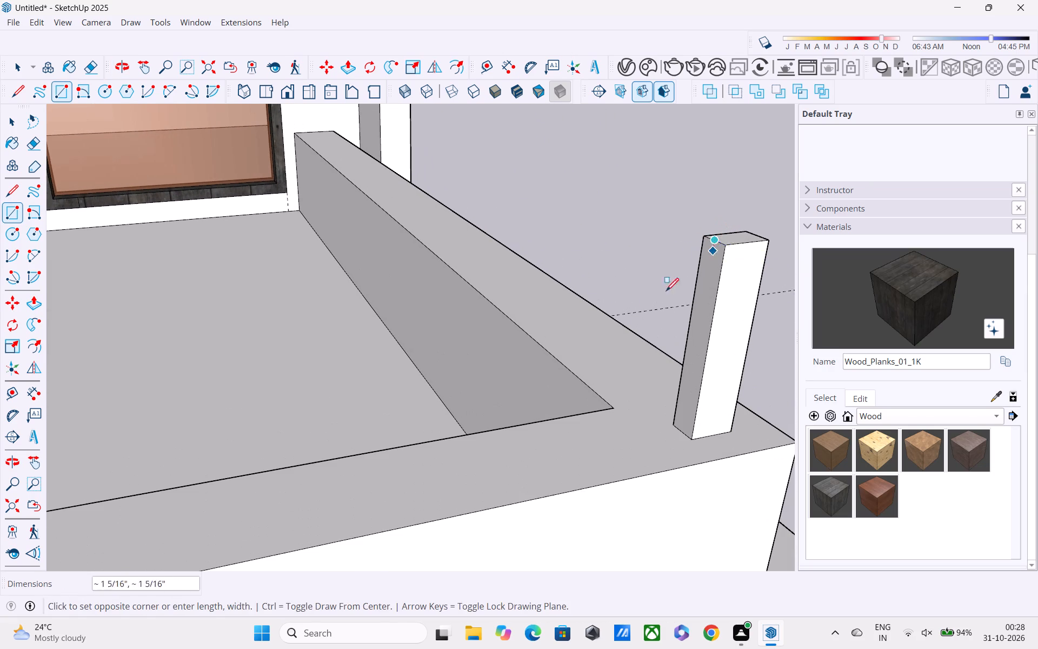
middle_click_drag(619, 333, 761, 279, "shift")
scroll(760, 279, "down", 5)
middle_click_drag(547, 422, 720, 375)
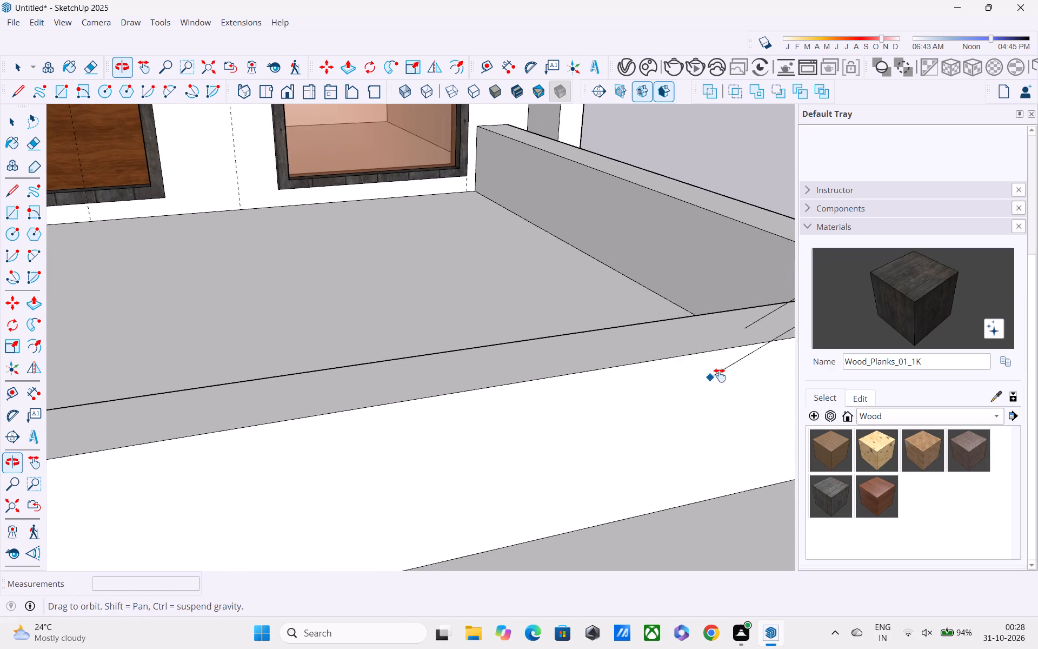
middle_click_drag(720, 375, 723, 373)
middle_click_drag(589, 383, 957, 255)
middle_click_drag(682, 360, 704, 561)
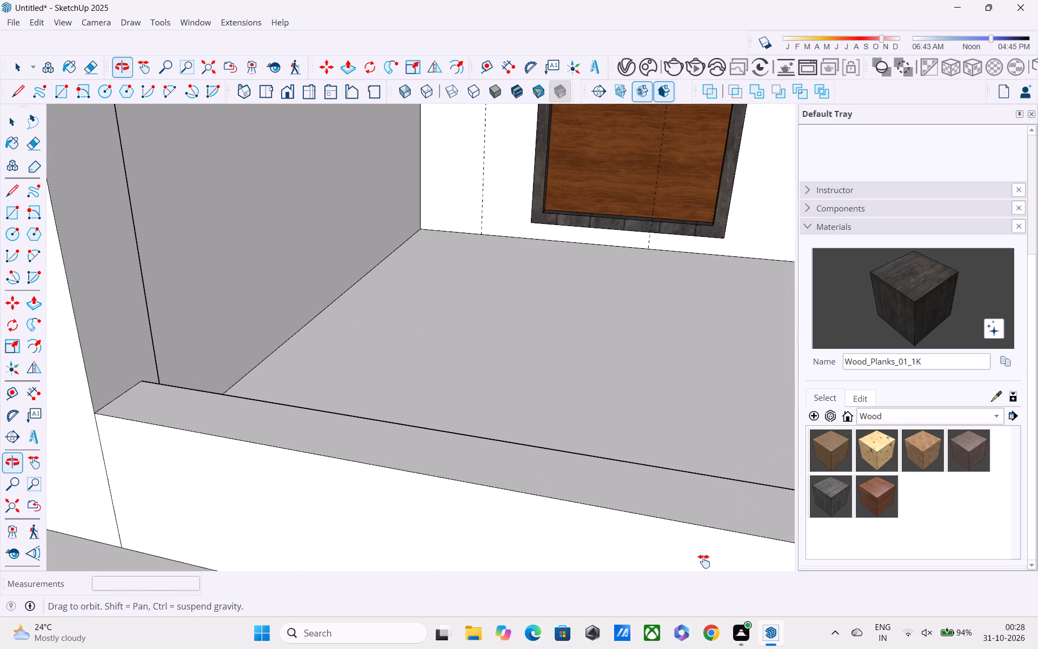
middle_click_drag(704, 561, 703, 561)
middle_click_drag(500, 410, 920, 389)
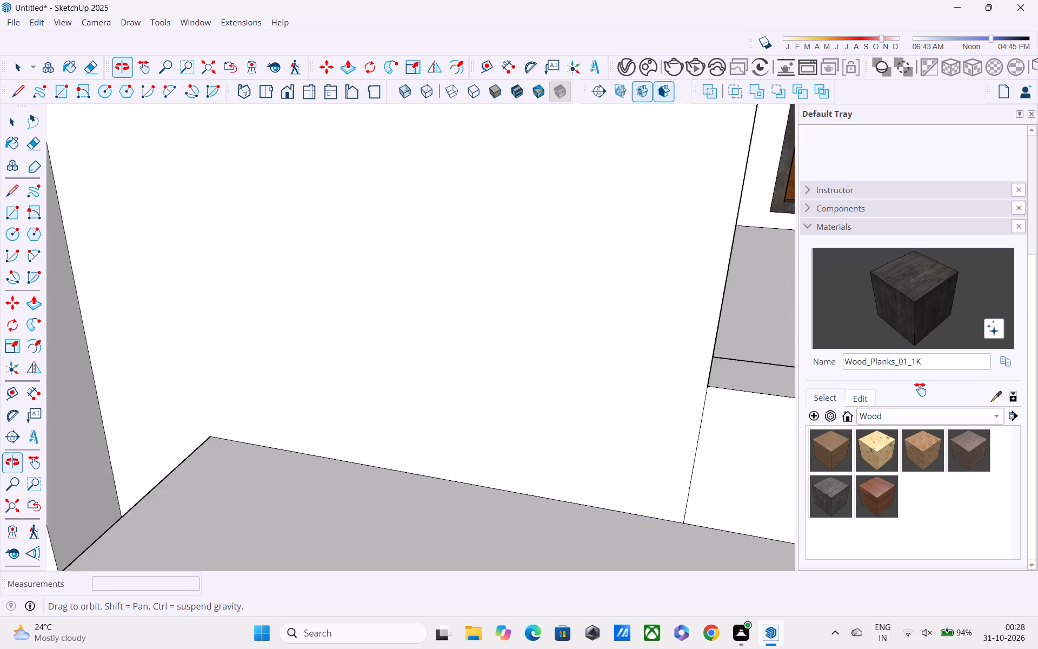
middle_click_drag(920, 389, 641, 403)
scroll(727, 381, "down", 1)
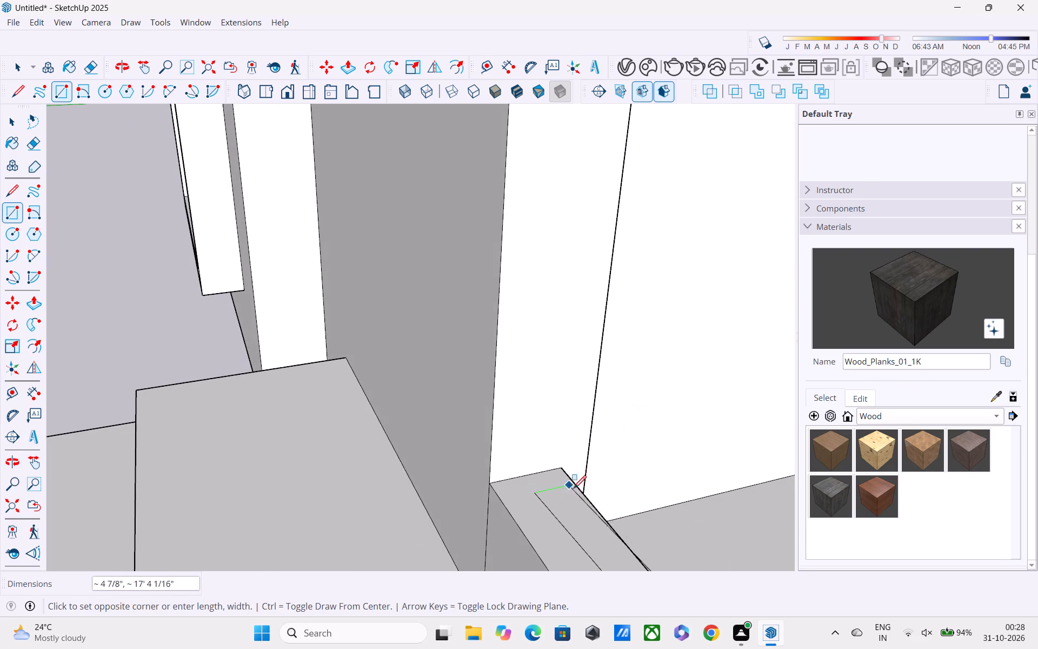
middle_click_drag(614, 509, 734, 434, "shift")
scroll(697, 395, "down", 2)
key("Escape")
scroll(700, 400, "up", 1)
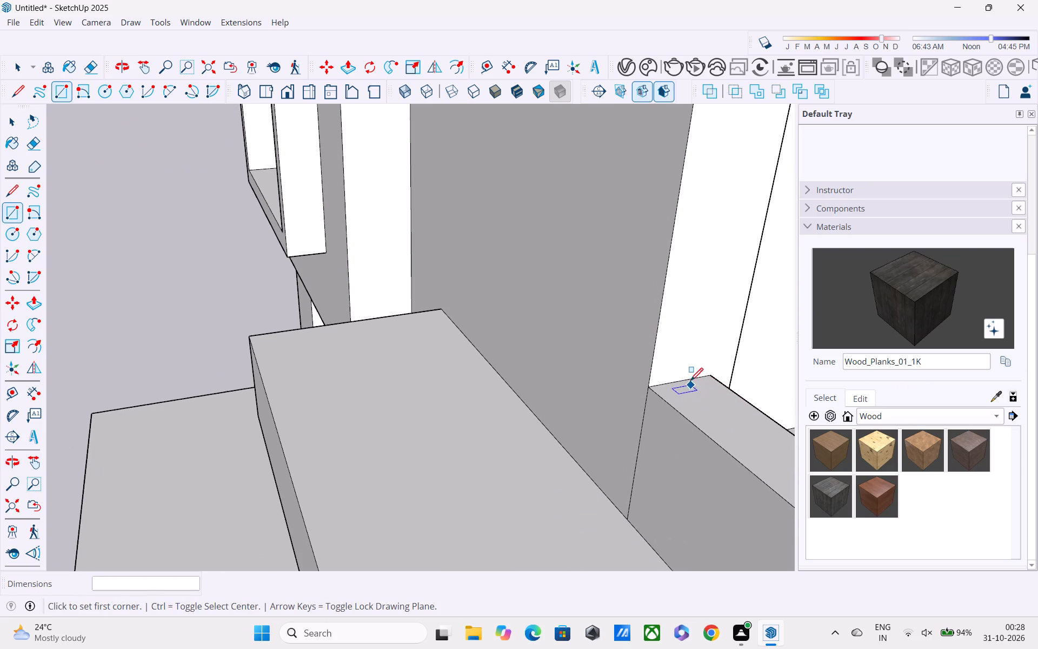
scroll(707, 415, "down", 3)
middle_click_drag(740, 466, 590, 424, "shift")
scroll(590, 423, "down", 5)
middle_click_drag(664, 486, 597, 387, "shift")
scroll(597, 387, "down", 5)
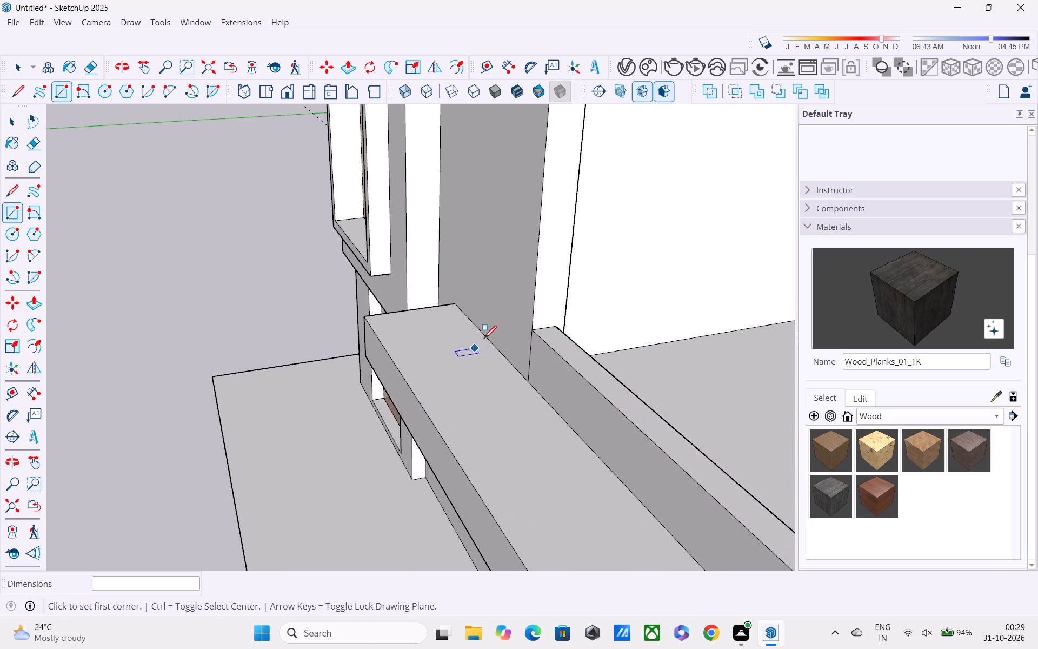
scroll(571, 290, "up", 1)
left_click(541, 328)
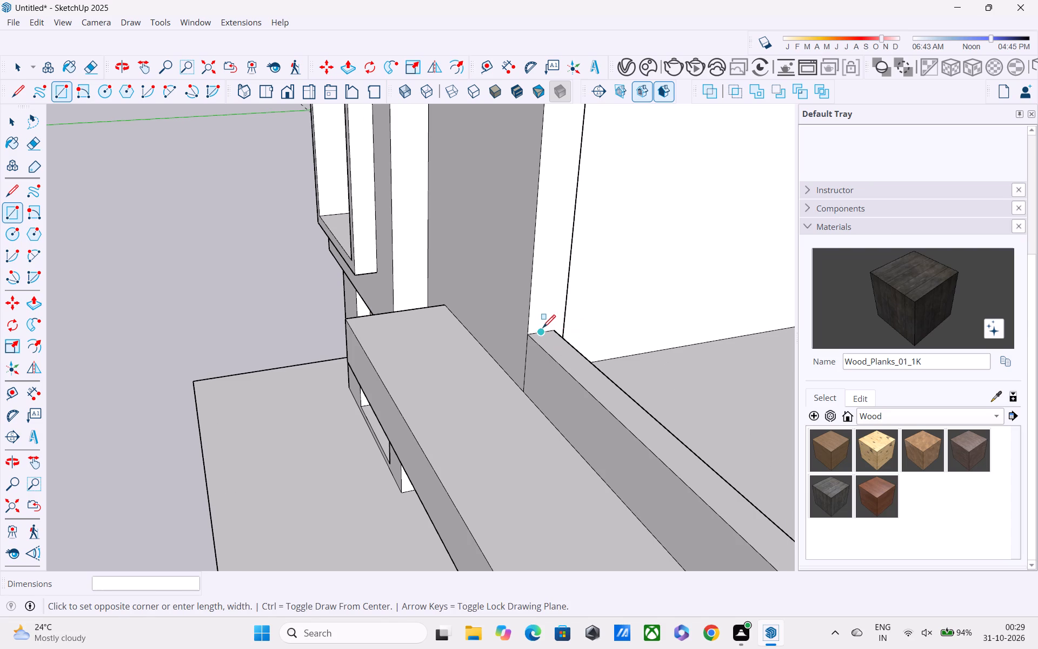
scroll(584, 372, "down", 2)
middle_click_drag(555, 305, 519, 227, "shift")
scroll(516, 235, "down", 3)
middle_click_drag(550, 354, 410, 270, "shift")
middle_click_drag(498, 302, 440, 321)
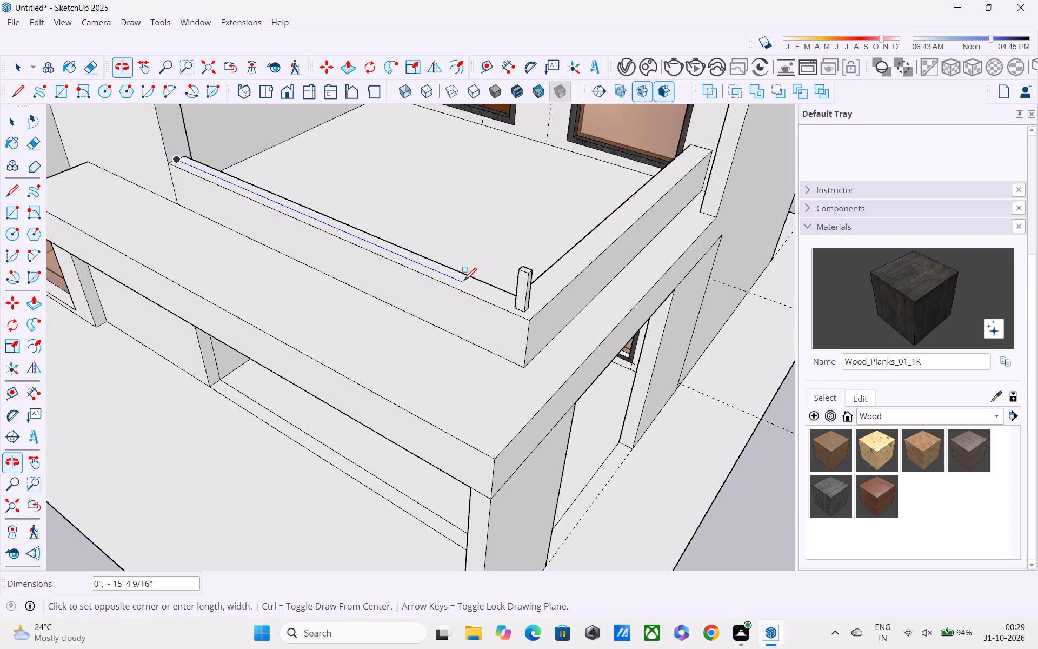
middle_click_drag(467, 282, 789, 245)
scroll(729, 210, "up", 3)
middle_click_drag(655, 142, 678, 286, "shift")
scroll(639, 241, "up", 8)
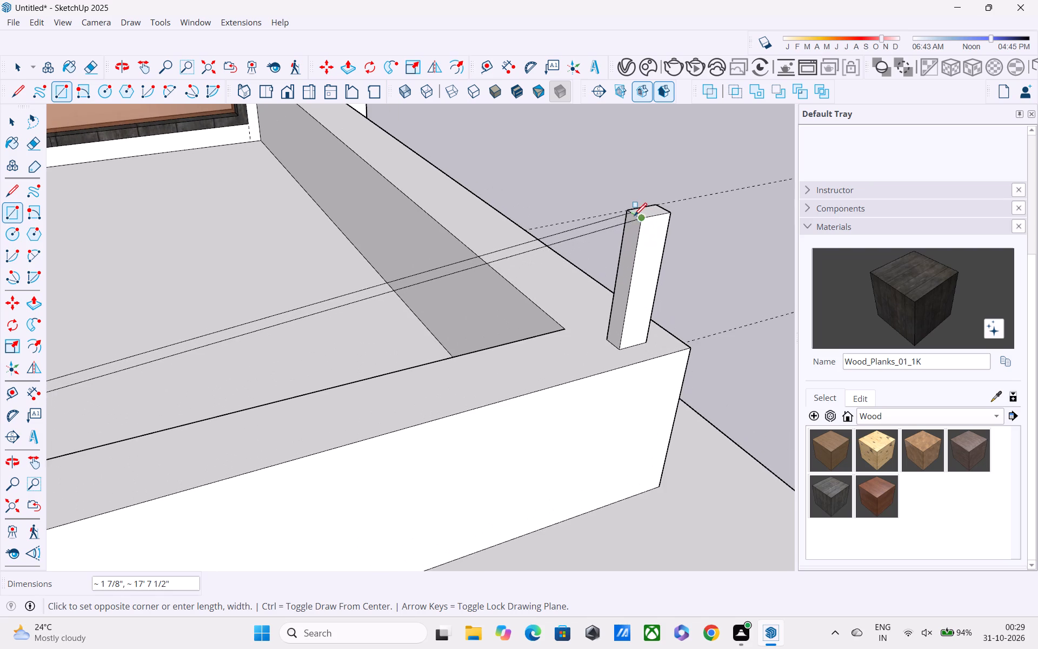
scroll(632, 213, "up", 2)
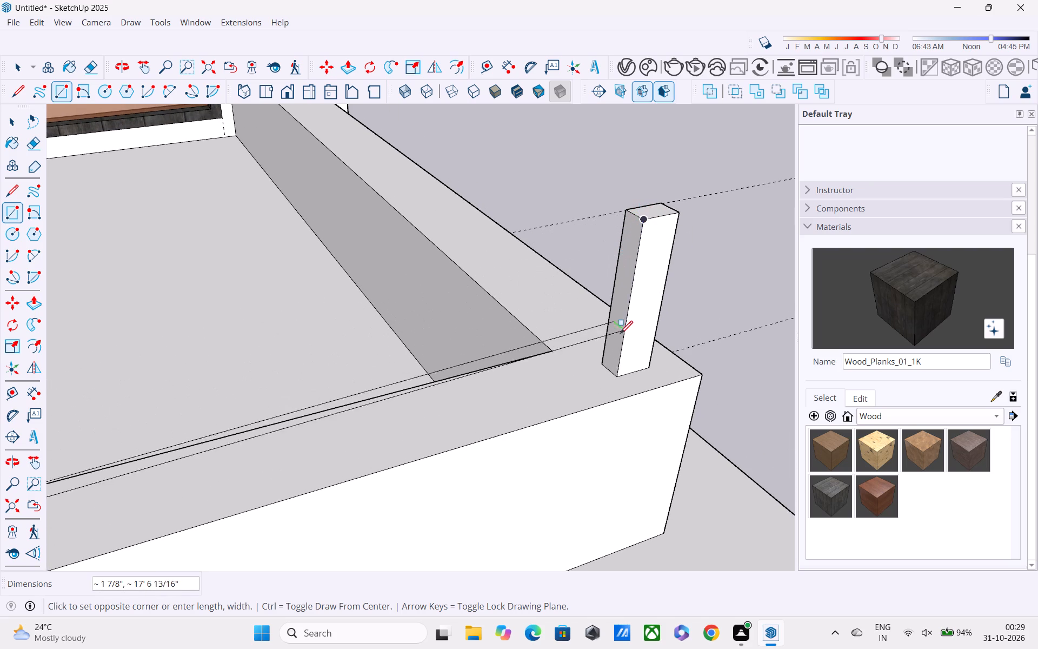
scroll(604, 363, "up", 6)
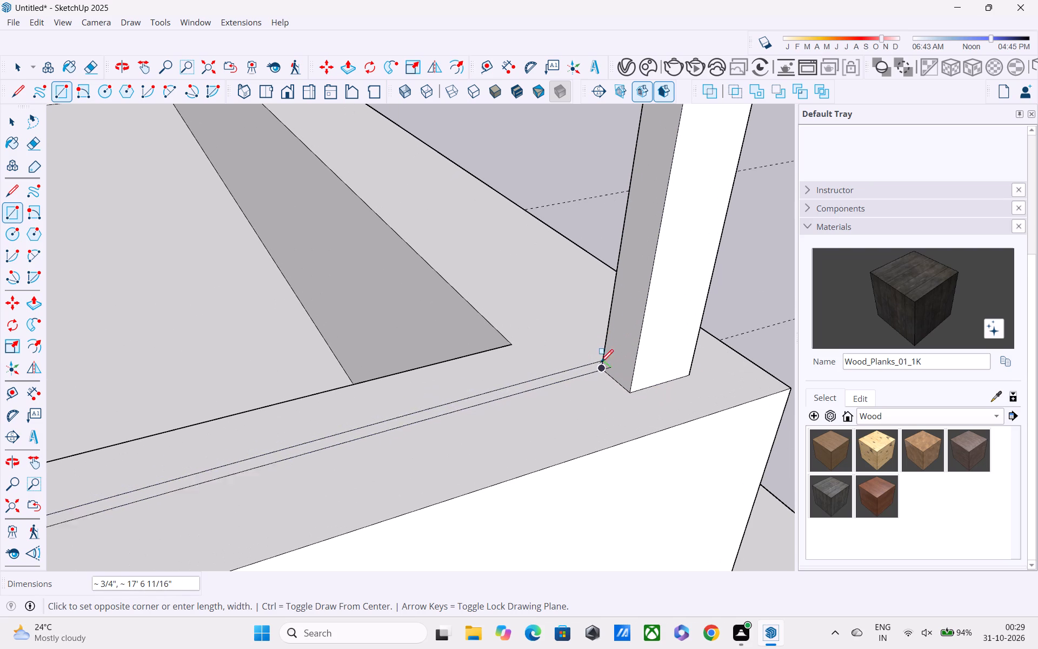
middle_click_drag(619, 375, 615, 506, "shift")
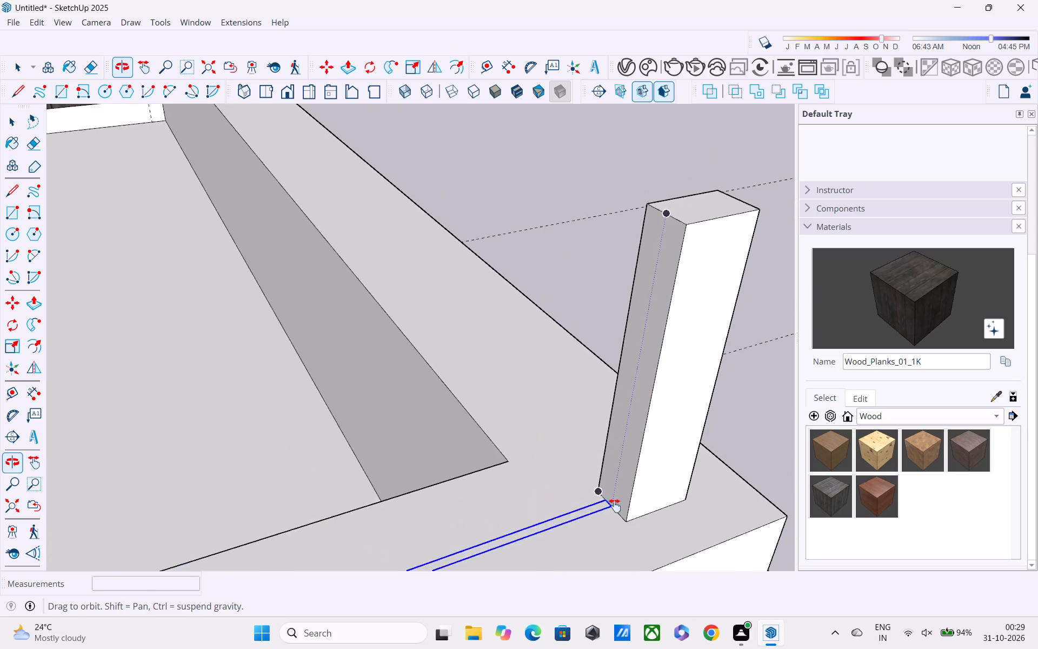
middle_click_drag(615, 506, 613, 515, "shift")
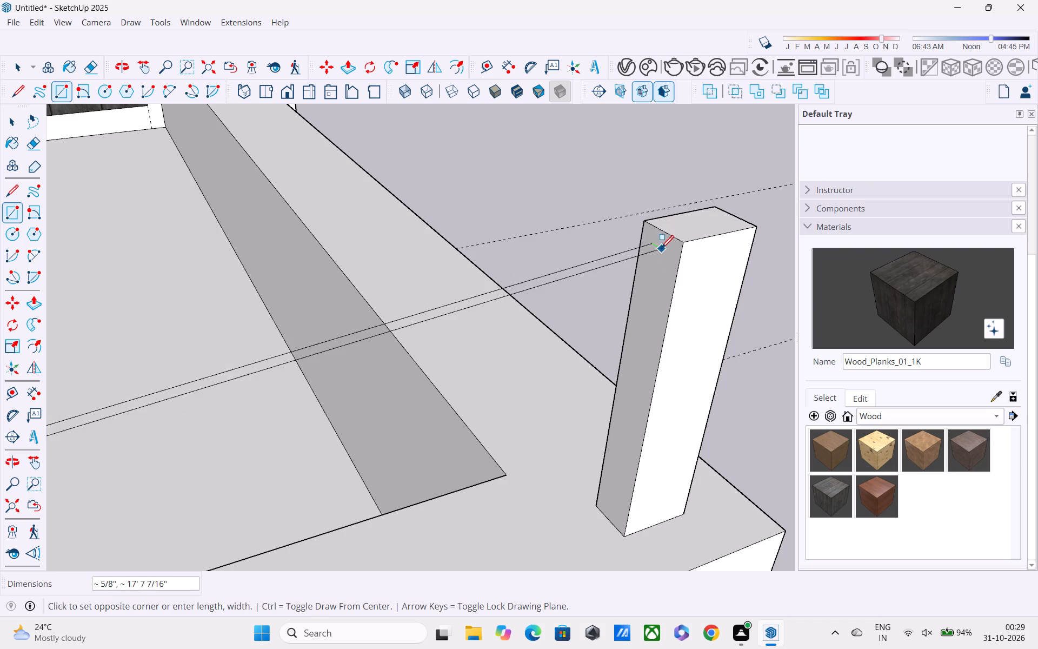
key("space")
Draw a line about 17' 6 11/16" long on the front parapet's top face, from the corner post's base midpoint to the far wall.
key("l")
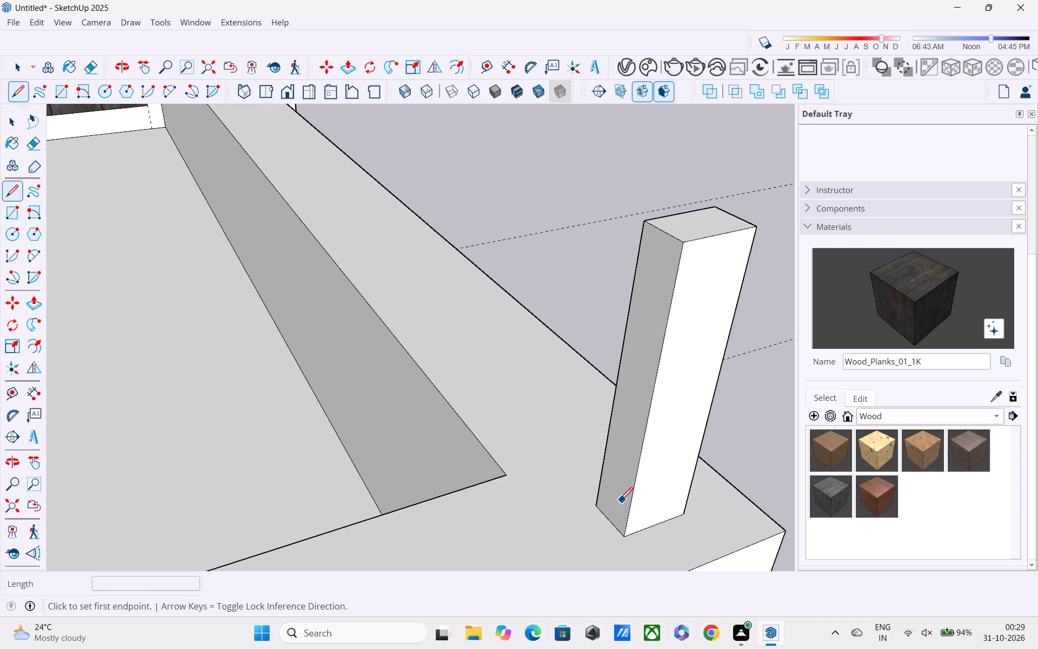
left_click(607, 515)
middle_click_drag(386, 545, 485, 496, "shift")
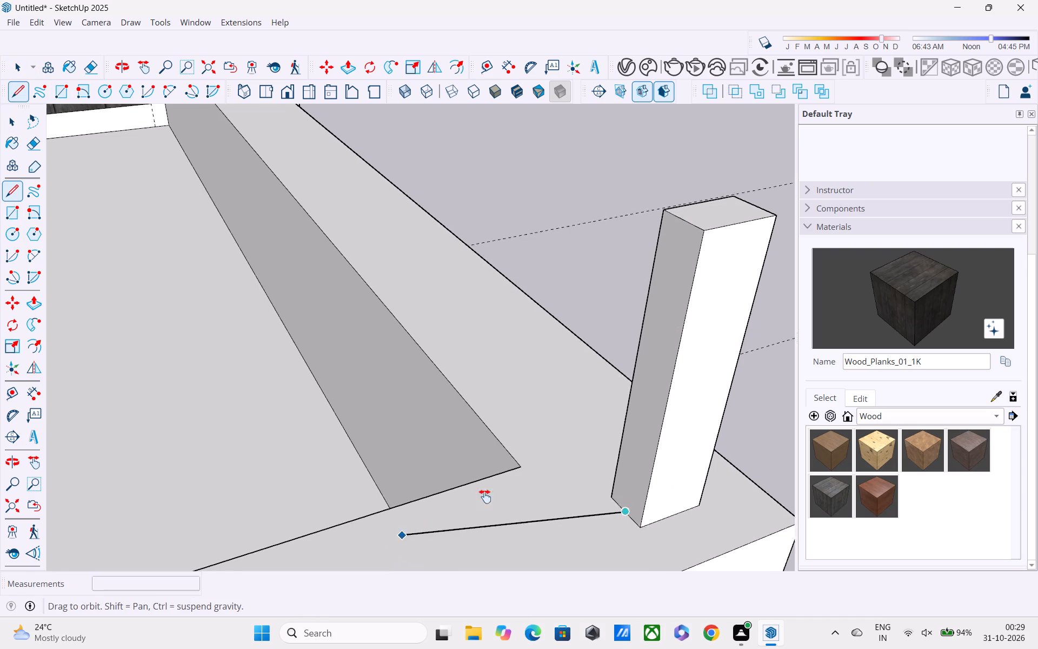
middle_click_drag(485, 496, 830, 313, "shift")
scroll(790, 315, "down", 5)
scroll(453, 402, "down", 2)
scroll(607, 308, "down", 4)
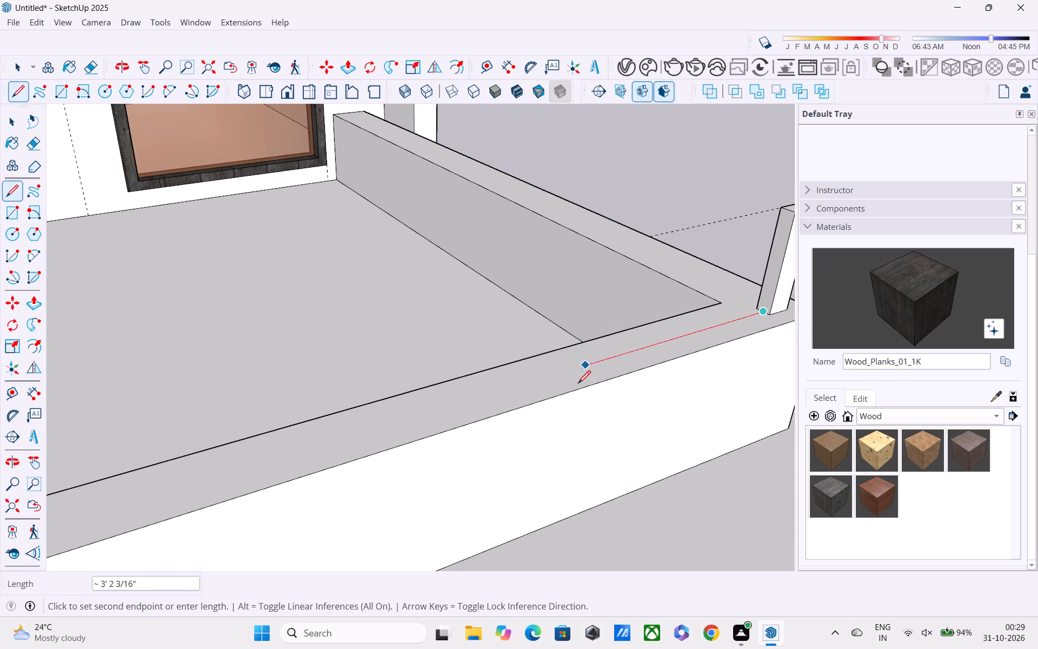
middle_click_drag(571, 390, 708, 307, "shift")
middle_click_drag(683, 311, 591, 391)
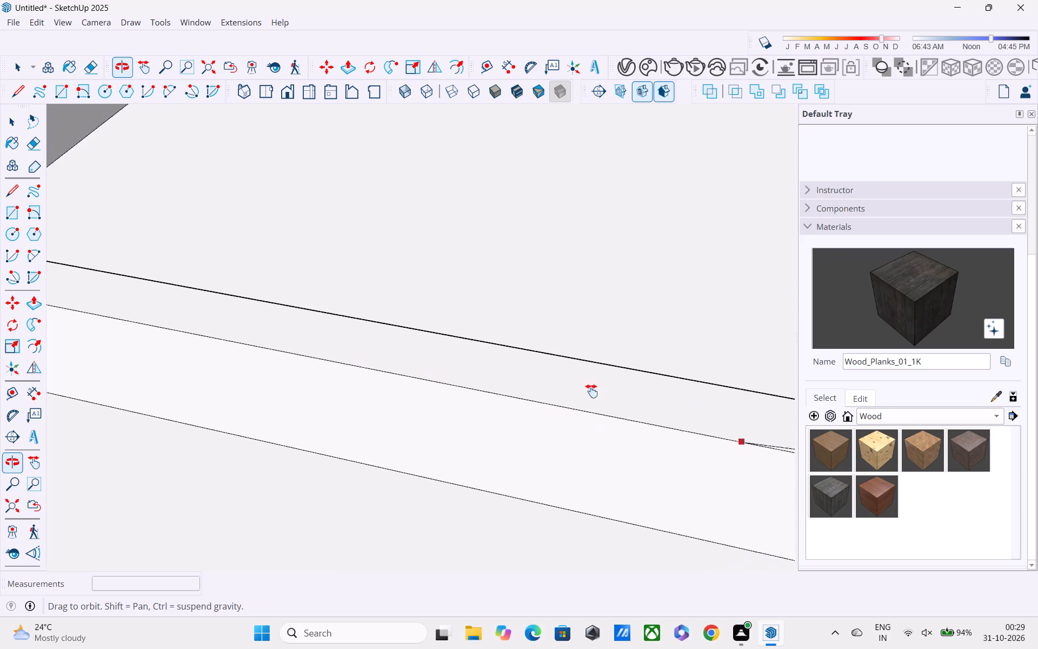
middle_click_drag(591, 391, 810, 410)
scroll(800, 408, "down", 1, "shift")
middle_click_drag(300, 303, 518, 361, "shift")
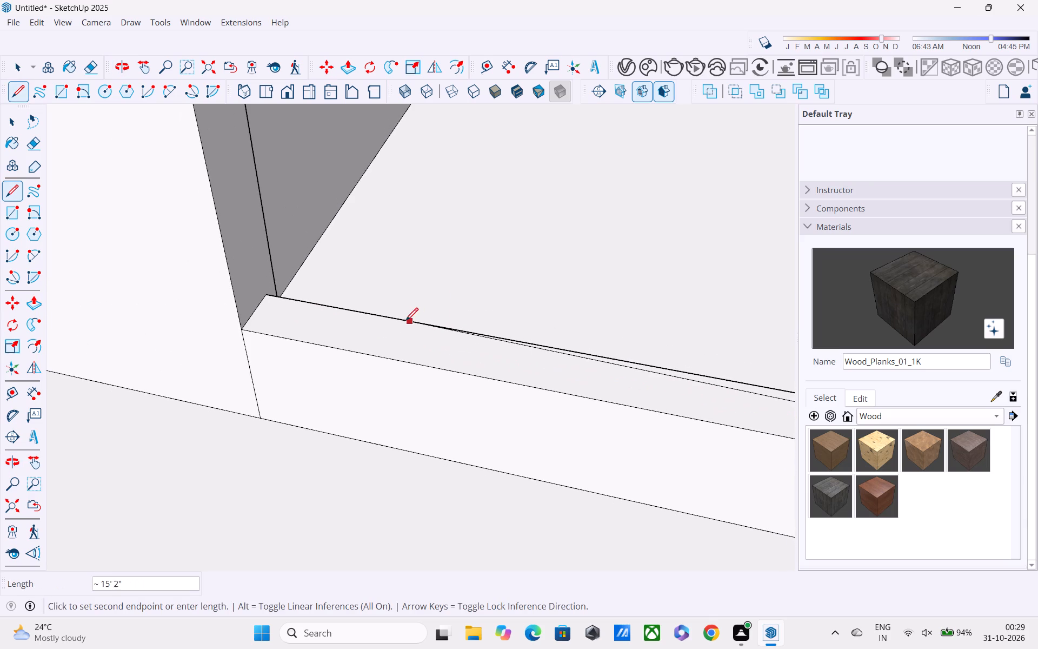
left_click(256, 312)
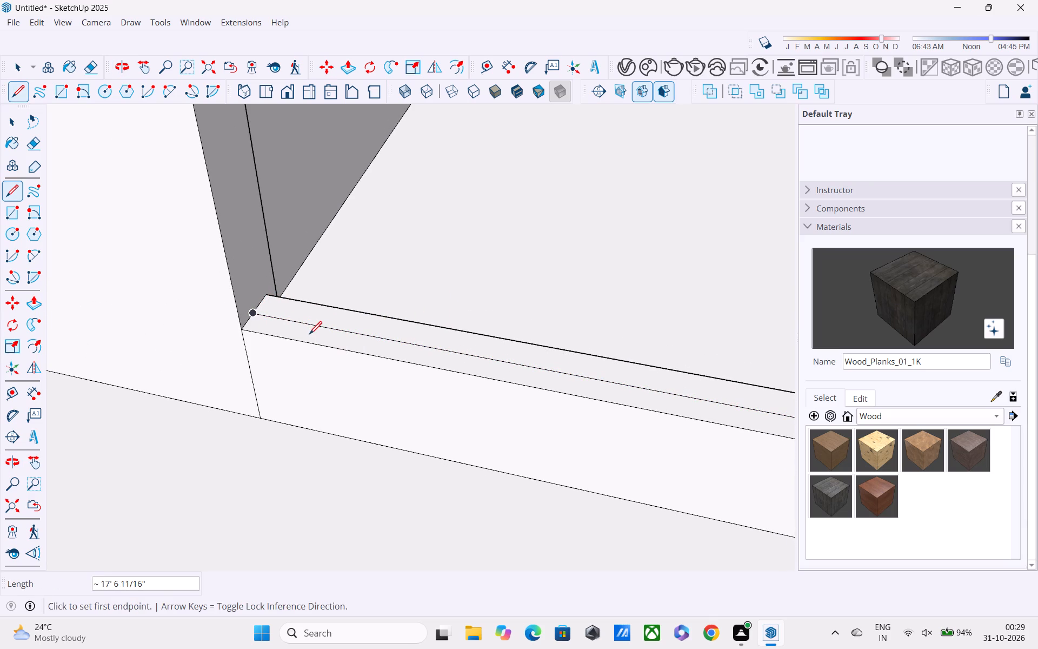
Draw an upright rectangle about 17' 6 11/16" by 1' 6" from the line's wall end to the midpoint of the corner post's top edge.
key("r")
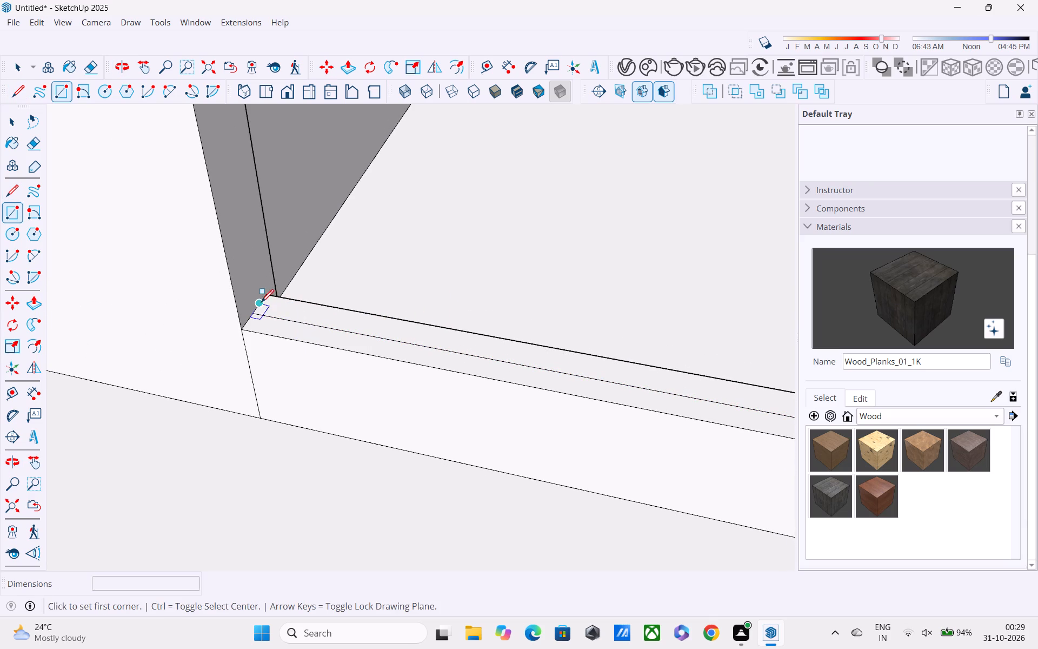
left_click(257, 313)
scroll(409, 339, "down", 3)
scroll(543, 350, "down", 3)
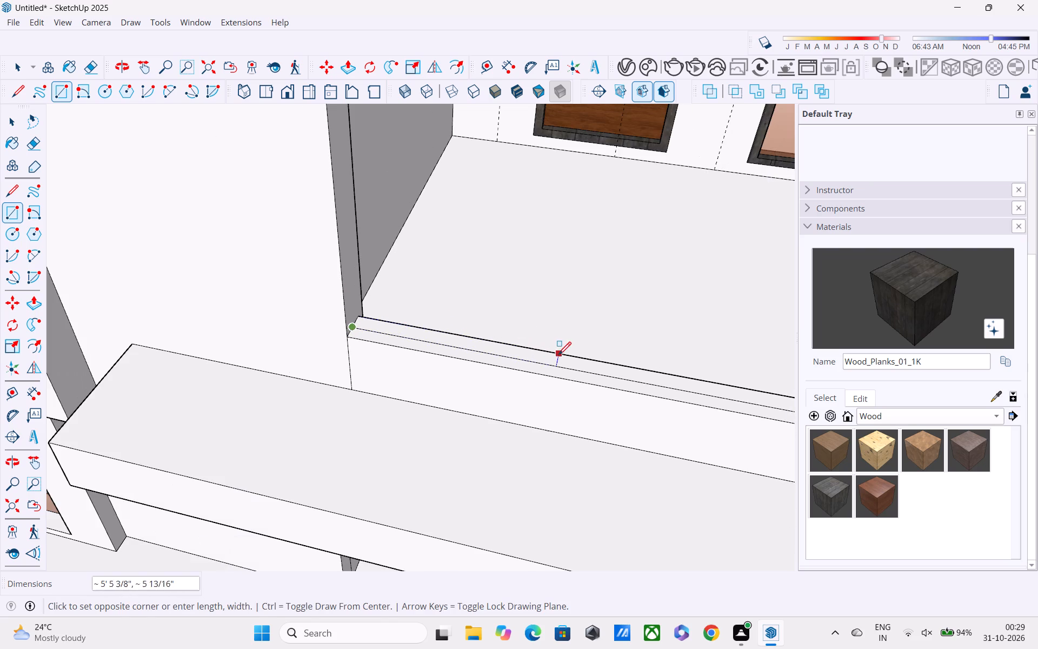
middle_click_drag(558, 356, 261, 347)
scroll(254, 341, "down", 5)
middle_click_drag(475, 374, 314, 357, "shift")
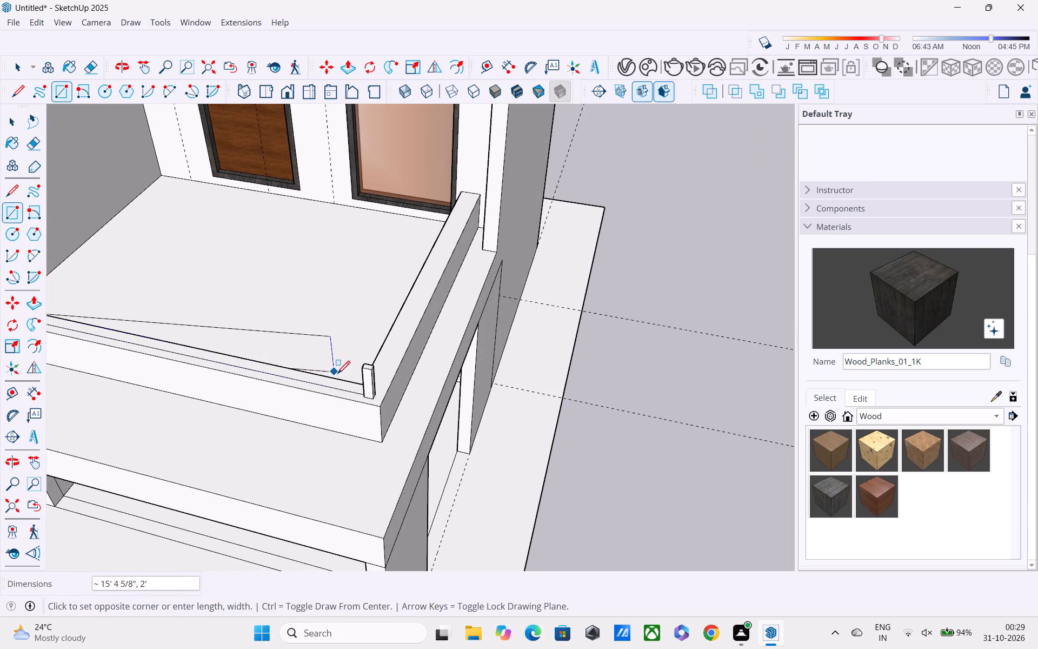
middle_click_drag(342, 380, 624, 327)
scroll(640, 273, "up", 8)
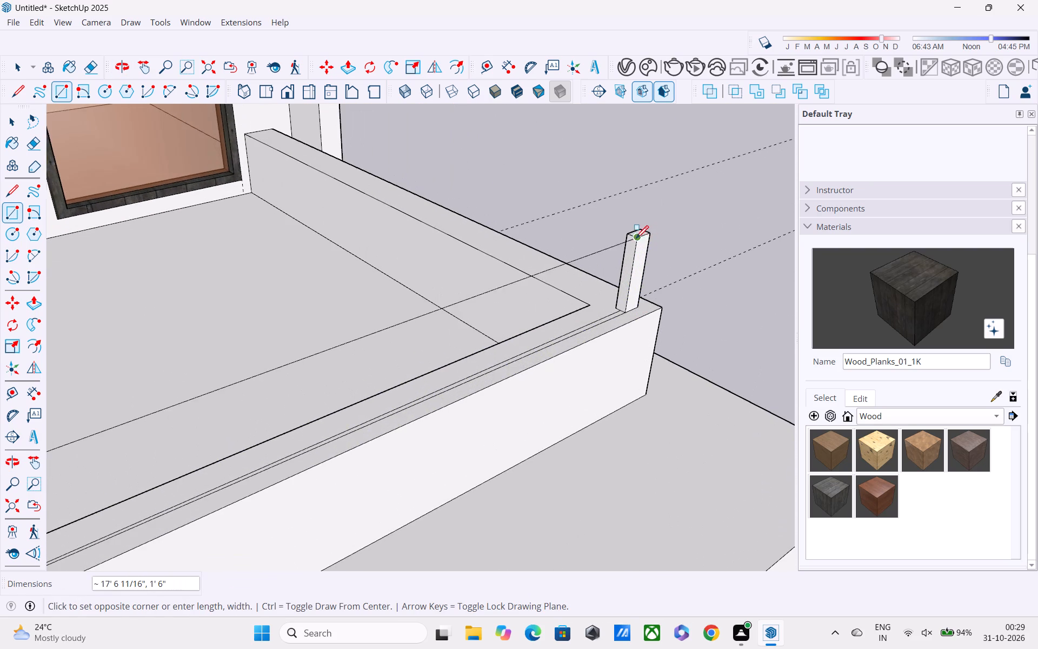
scroll(636, 240, "up", 12)
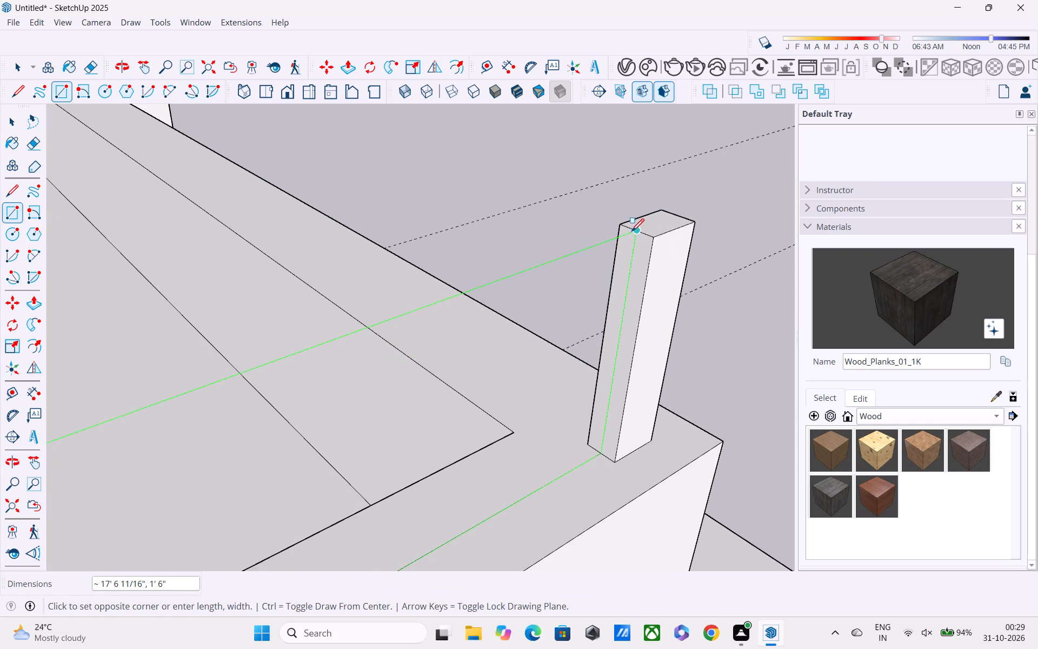
left_click(633, 235)
Draw a line about 15' 2 15/16" long on the side parapet's top face, from the corner post's base midpoint to the far end.
middle_click_drag(642, 240, 369, 275)
scroll(356, 273, "down", 4)
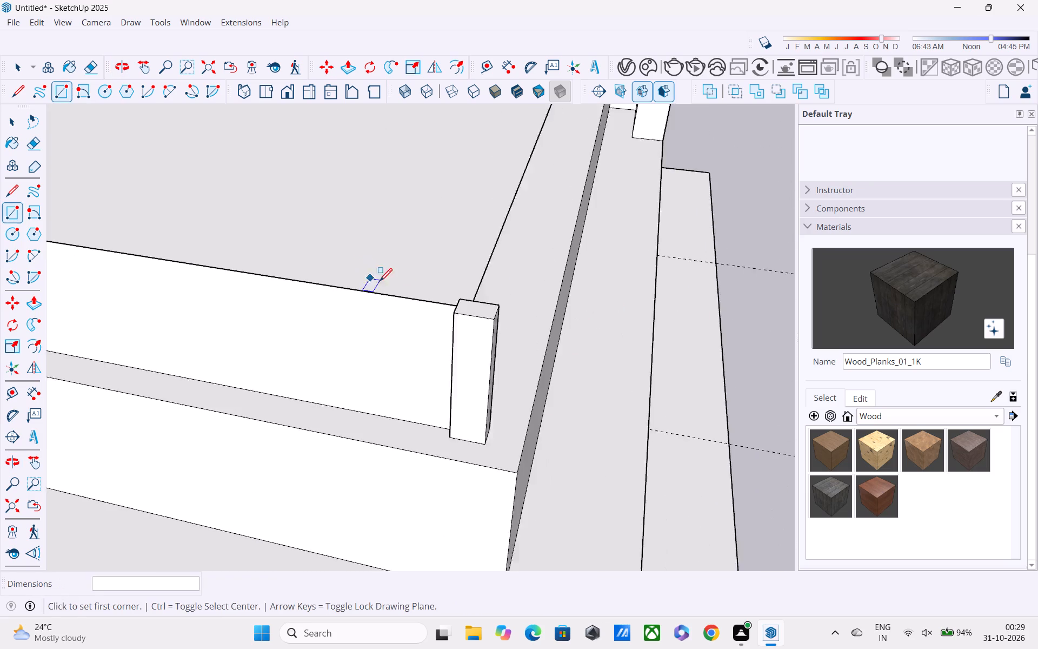
middle_click_drag(451, 287, 538, 330)
middle_click_drag(530, 328, 403, 343)
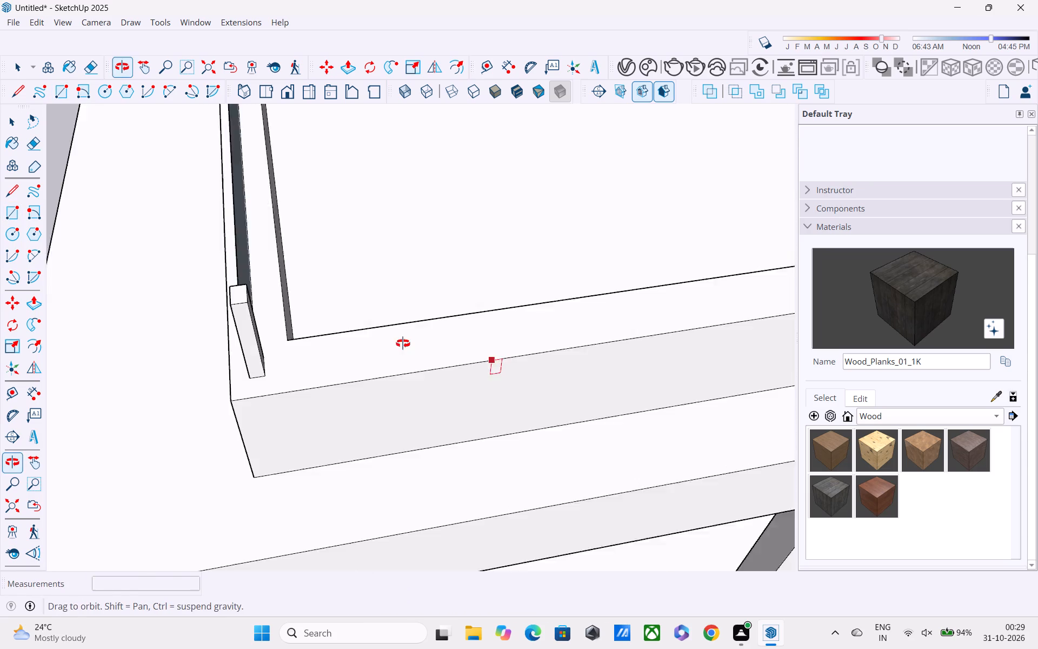
middle_click_drag(403, 343, 388, 343)
key("l")
scroll(296, 339, "up", 7)
middle_click_drag(258, 356, 237, 367)
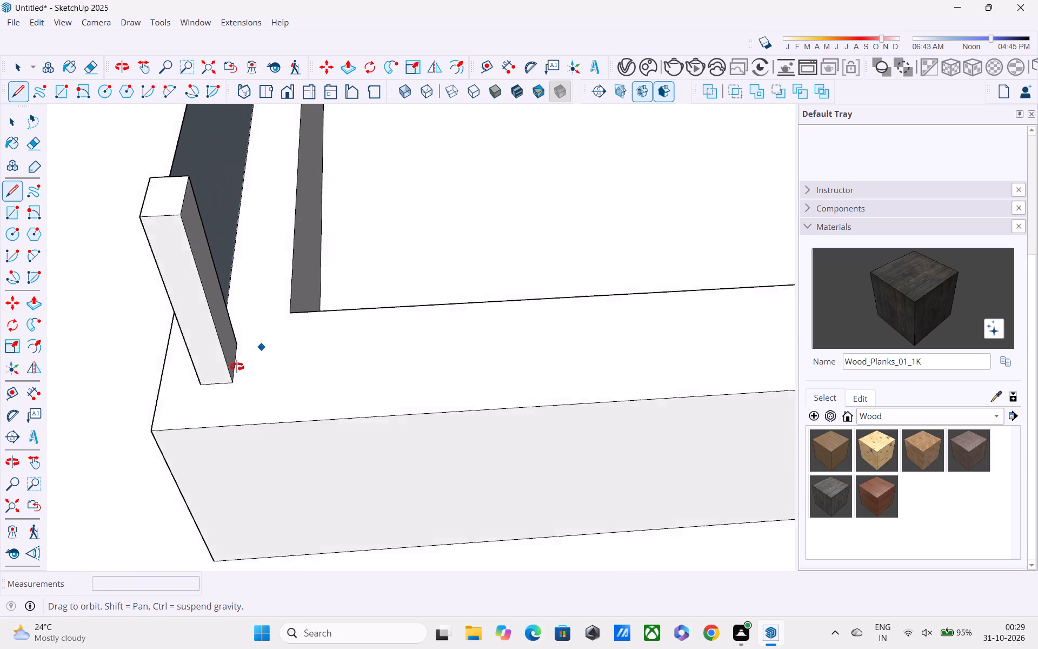
middle_click_drag(237, 367, 170, 343)
scroll(261, 328, "up", 2)
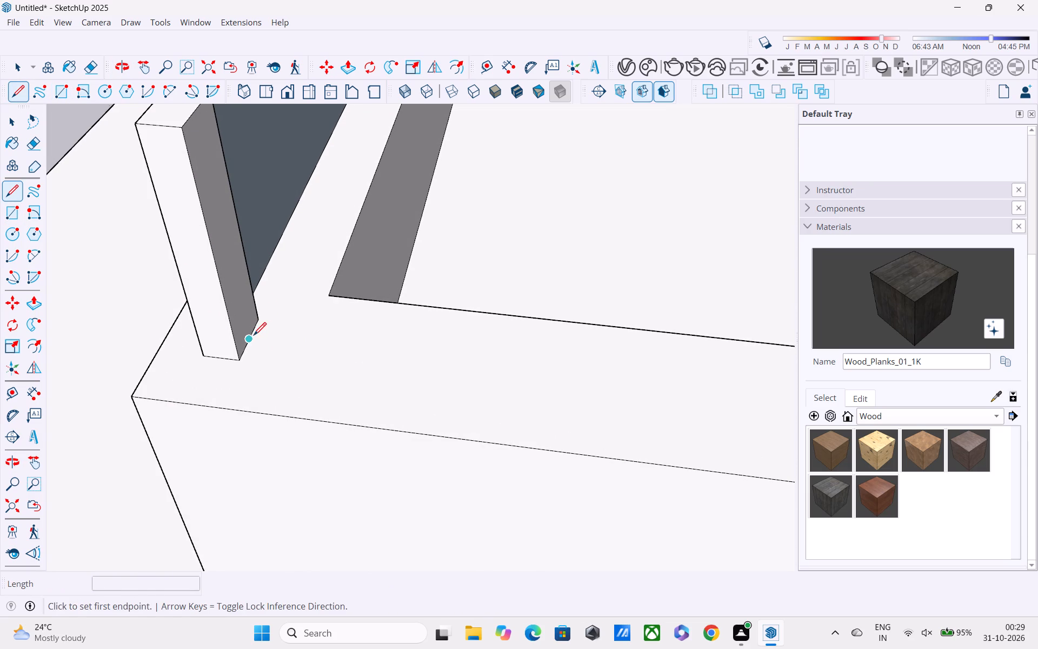
left_click(252, 336)
scroll(410, 353, "down", 1)
middle_click_drag(414, 359, 181, 300)
scroll(177, 301, "down", 5)
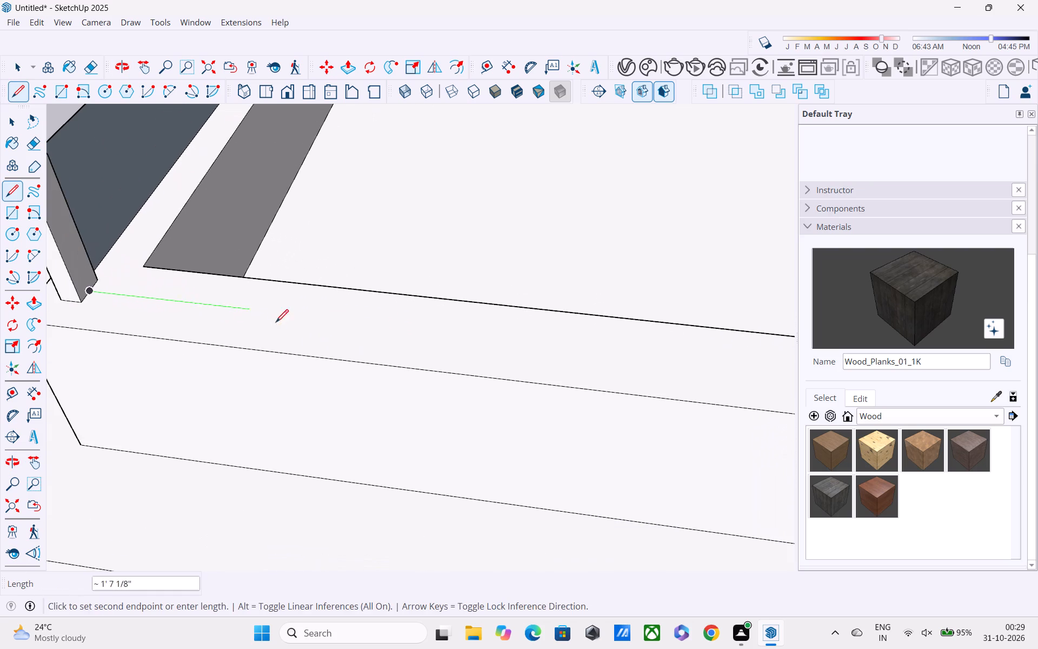
middle_click_drag(487, 316, 178, 207)
scroll(208, 222, "down", 4)
middle_click_drag(421, 237, 81, 234)
scroll(80, 234, "up", 1)
scroll(95, 241, "down", 2)
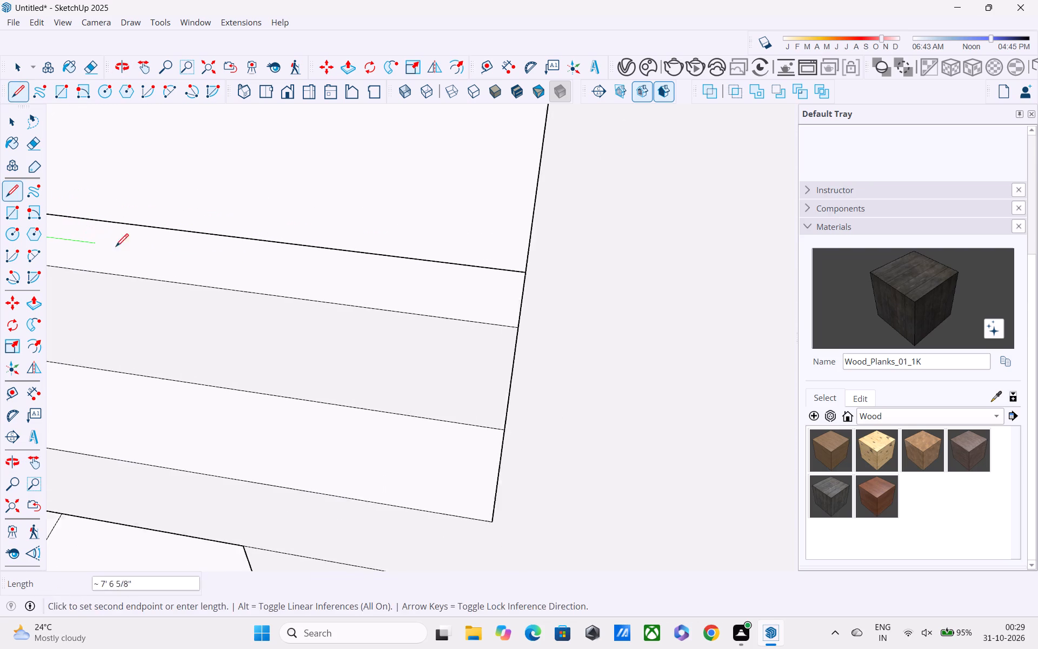
scroll(116, 248, "down", 2)
middle_click_drag(220, 261, 558, 214)
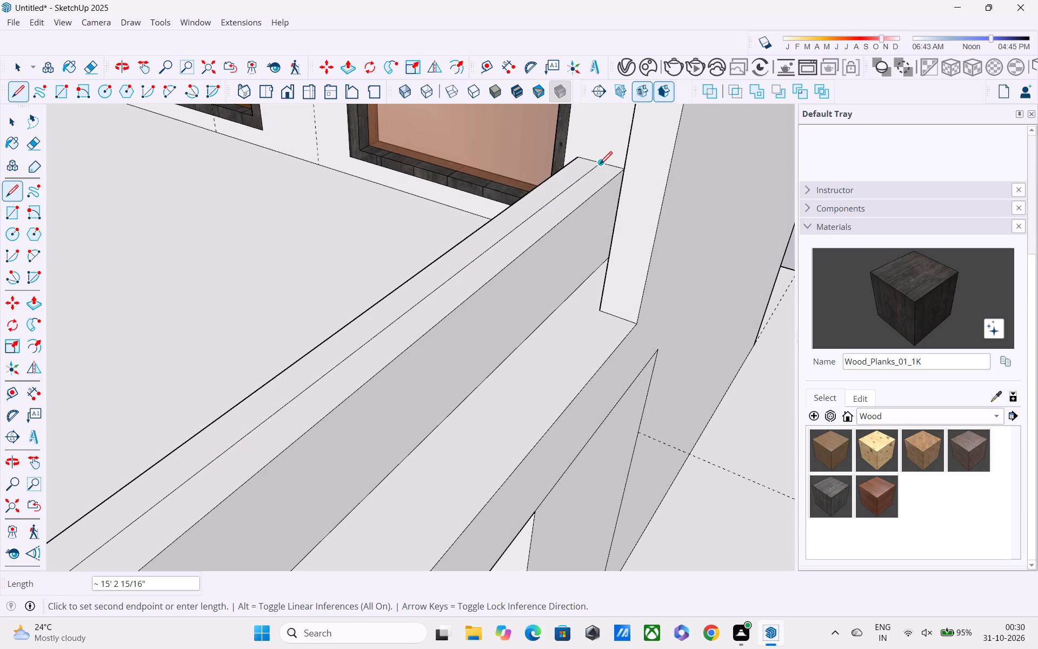
left_click(600, 165)
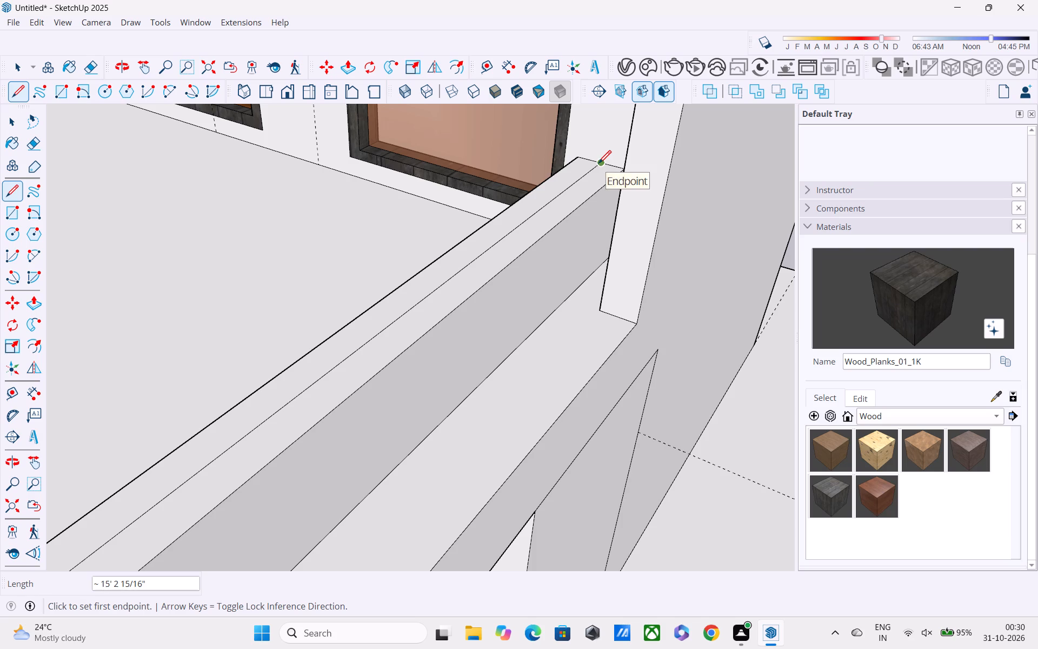
Draw an upright rectangle about 15' 2 15/16" by 1' 5 3/8" from the side parapet line's far end to just below the corner post's top.
key("r")
left_click(598, 163)
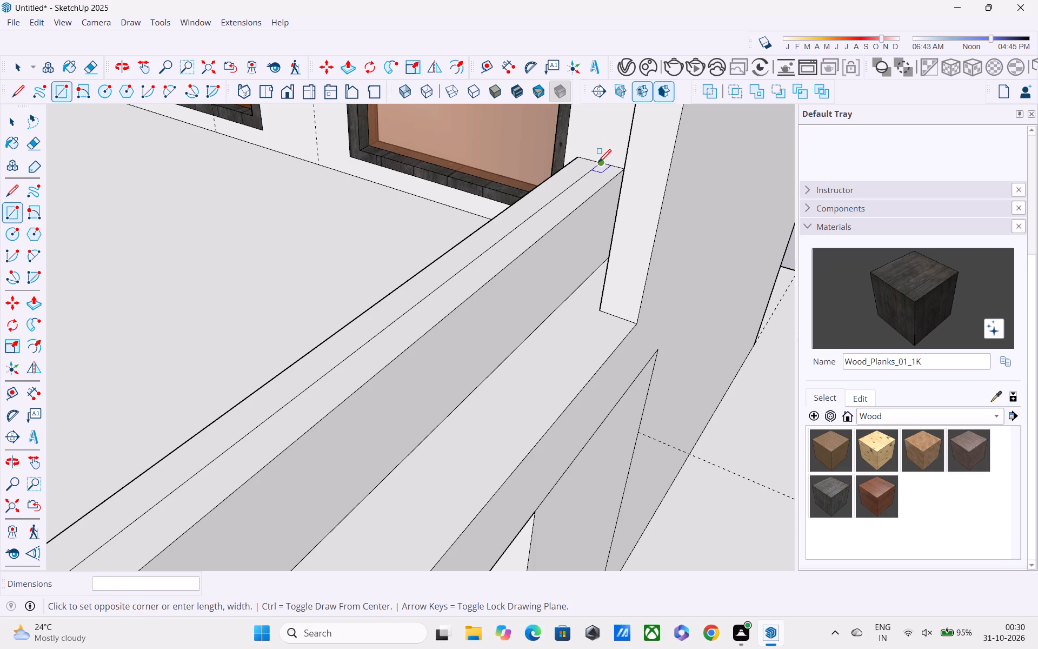
scroll(495, 233, "down", 3)
middle_click_drag(495, 234, 634, 134, "shift")
scroll(634, 134, "up", 1)
scroll(626, 133, "down", 4)
middle_click_drag(557, 210, 462, 231)
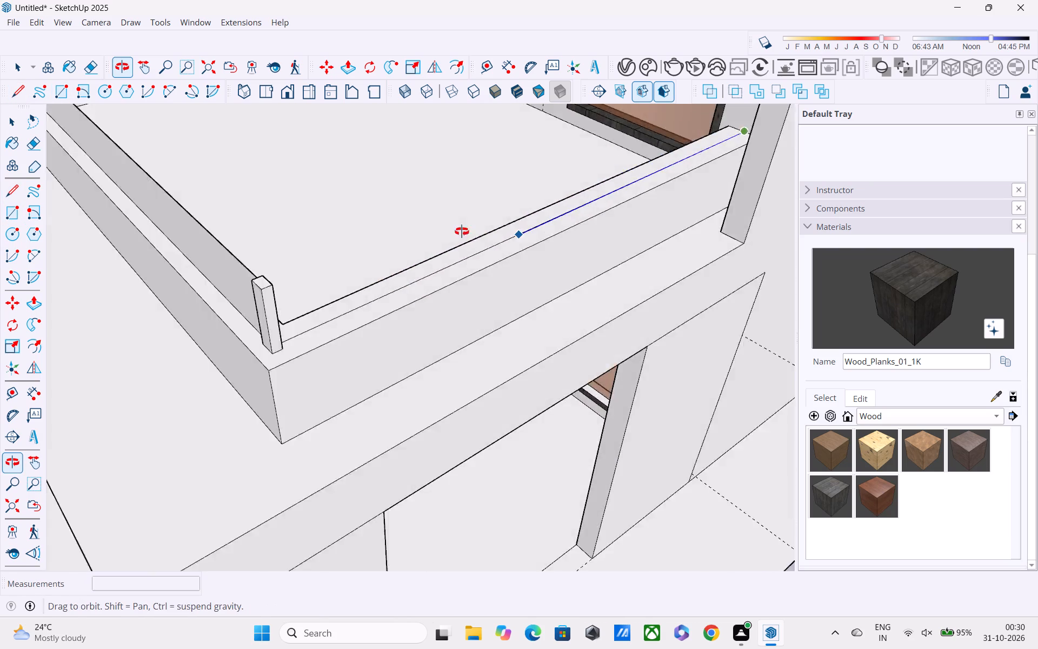
middle_click_drag(462, 231, 607, 209)
middle_click_drag(514, 274, 351, 244)
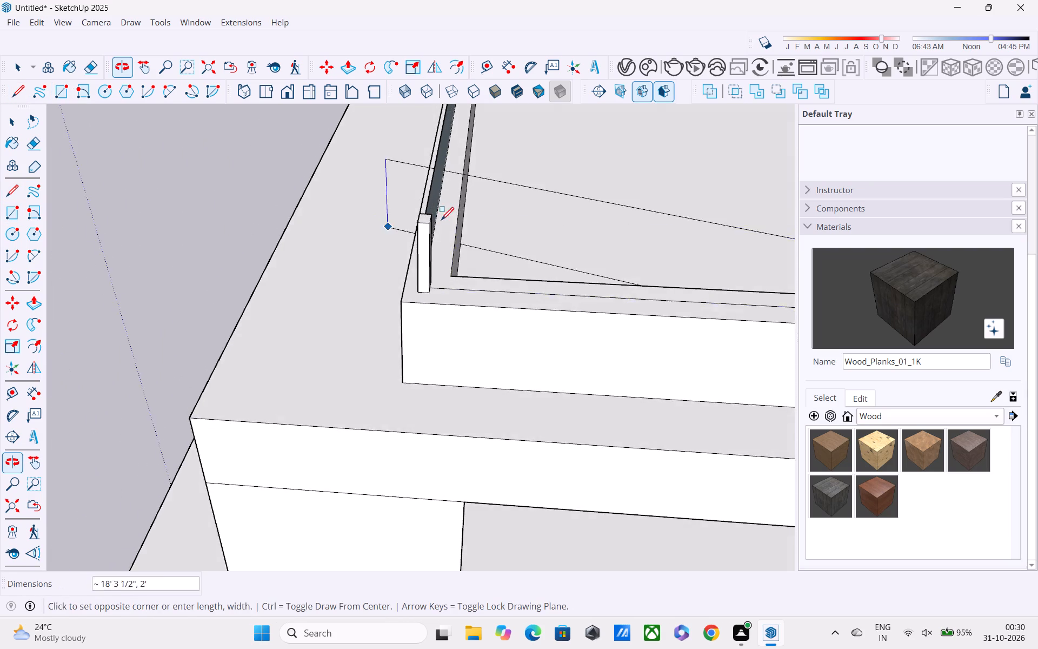
scroll(512, 220, "up", 3)
scroll(424, 262, "up", 3)
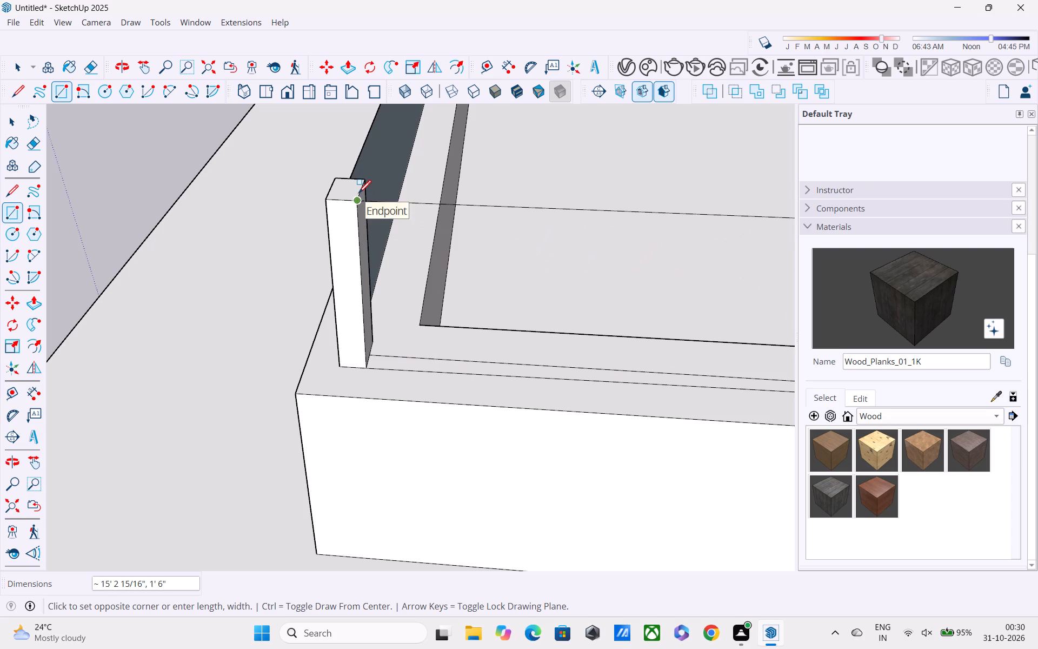
scroll(358, 194, "up", 7)
middle_click_drag(371, 186, 287, 182)
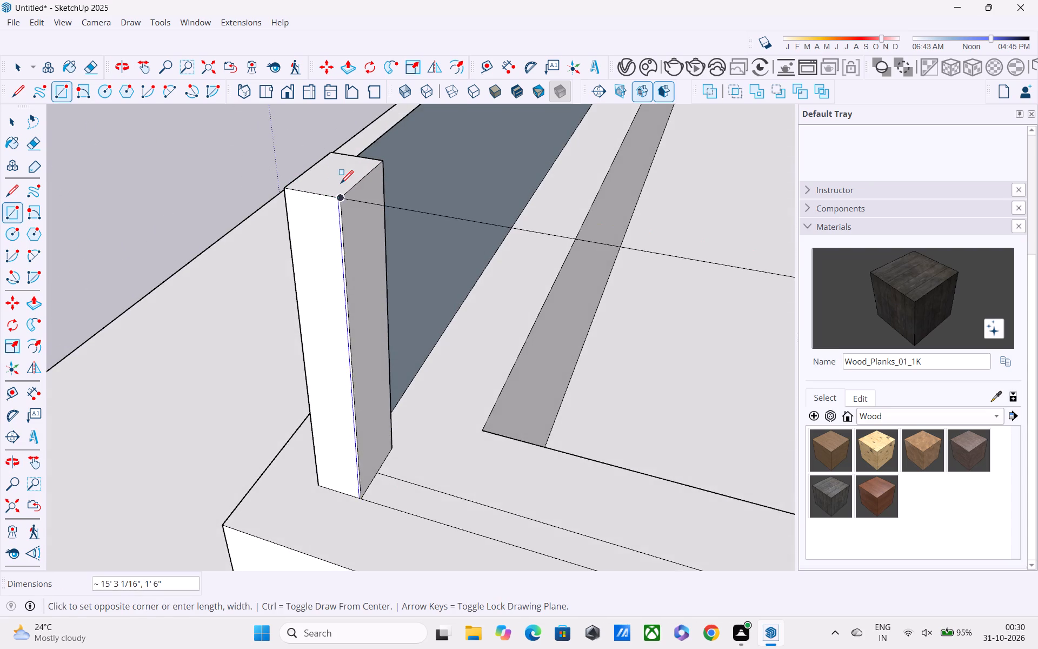
scroll(341, 184, "up", 4)
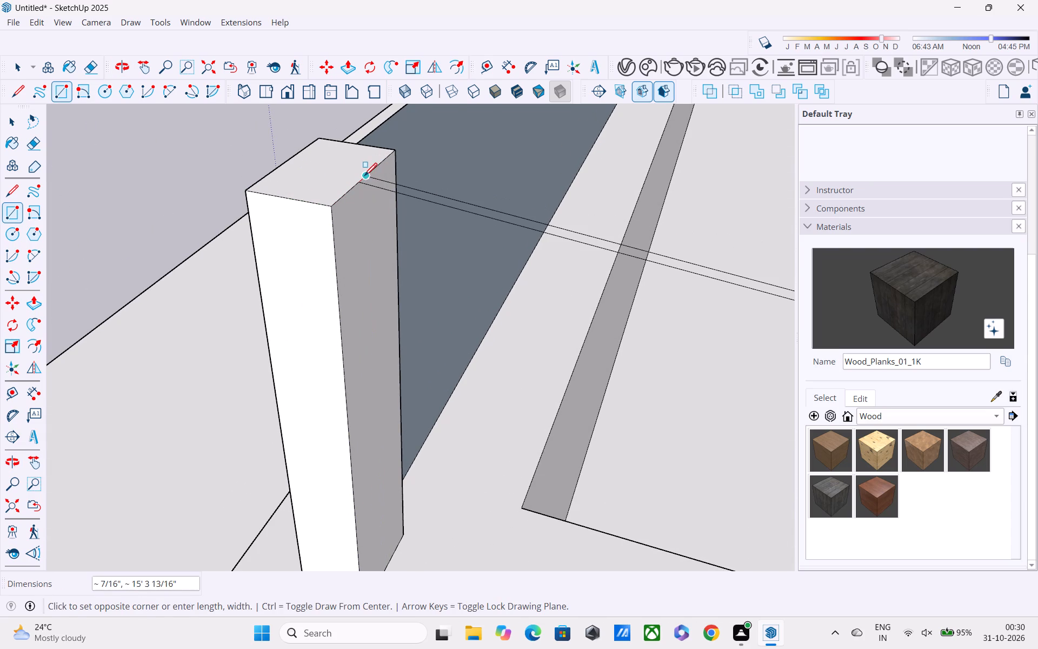
middle_click_drag(394, 227, 391, 93, "shift")
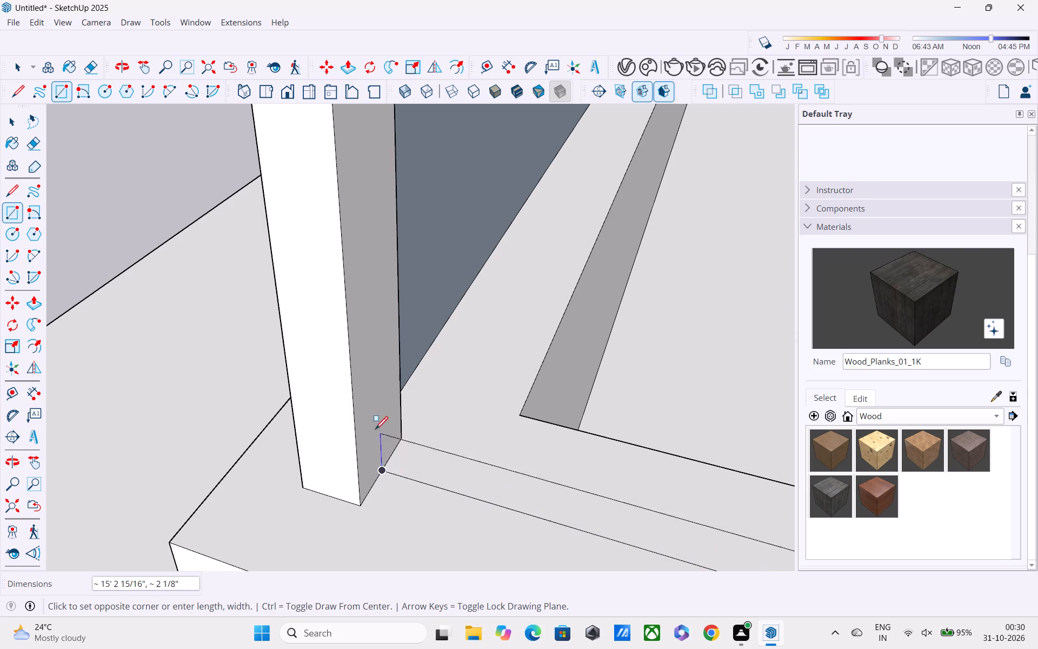
middle_click_drag(363, 323, 396, 432, "shift")
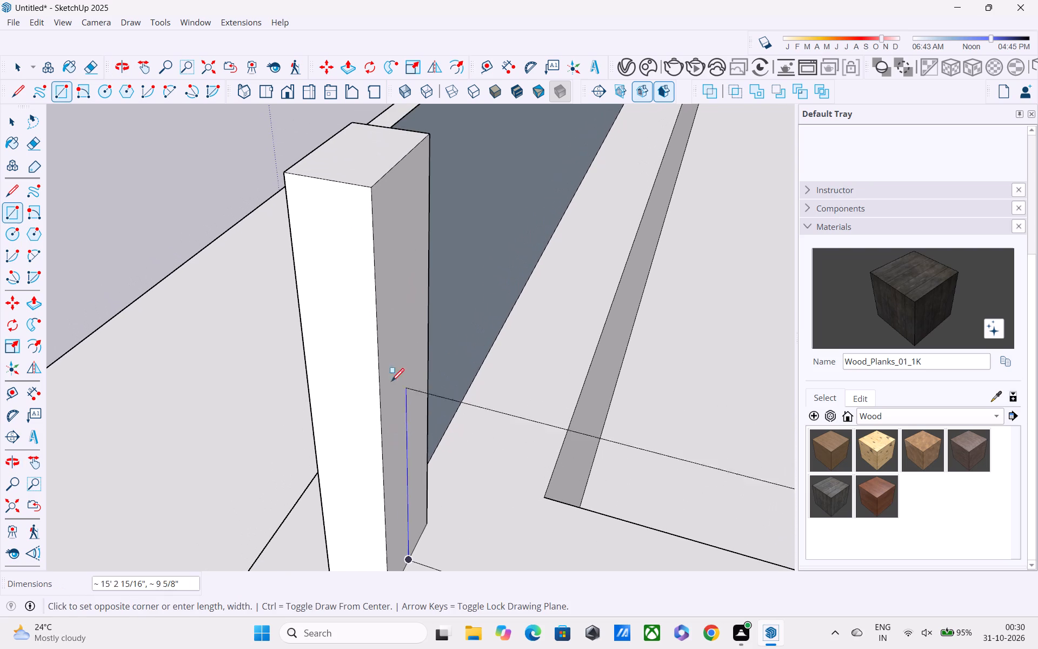
left_click(394, 180)
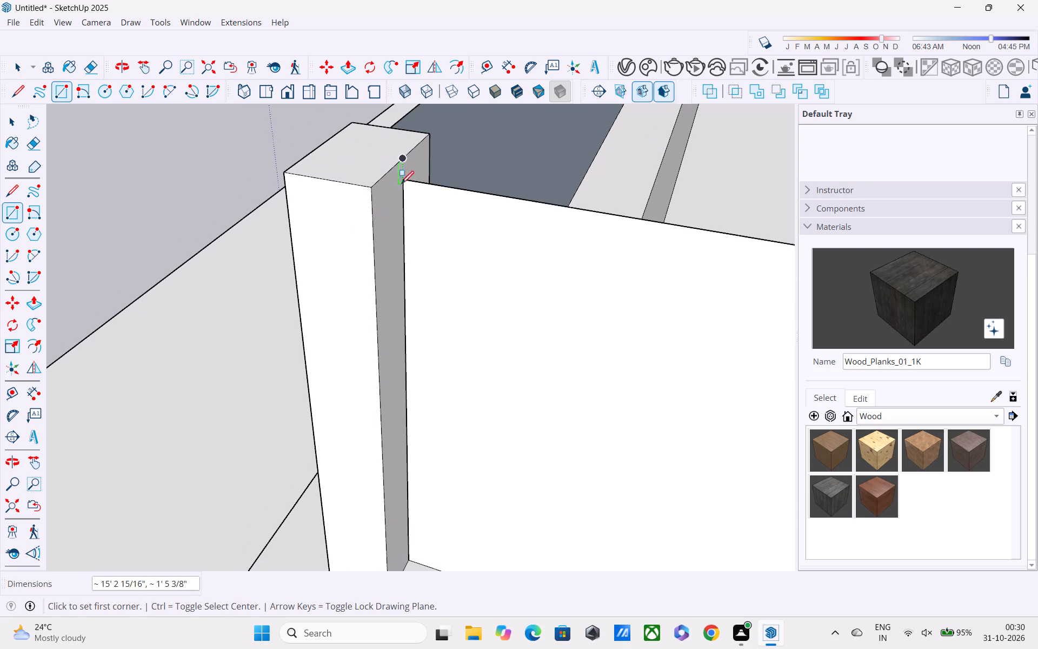
Paint the front and side railing panels on the balcony parapet with the Glass_Basic_01 material.
scroll(420, 204, "down", 4)
middle_click_drag(482, 275, 318, 137)
scroll(322, 148, "down", 4)
scroll(377, 263, "down", 1)
middle_click_drag(379, 267, 0, 439, "shift")
scroll(0, 433, "up", 1)
scroll(10, 422, "down", 5)
middle_click_drag(283, 423, 322, 282)
scroll(323, 274, "down", 5)
middle_click_drag(346, 369, 423, 342)
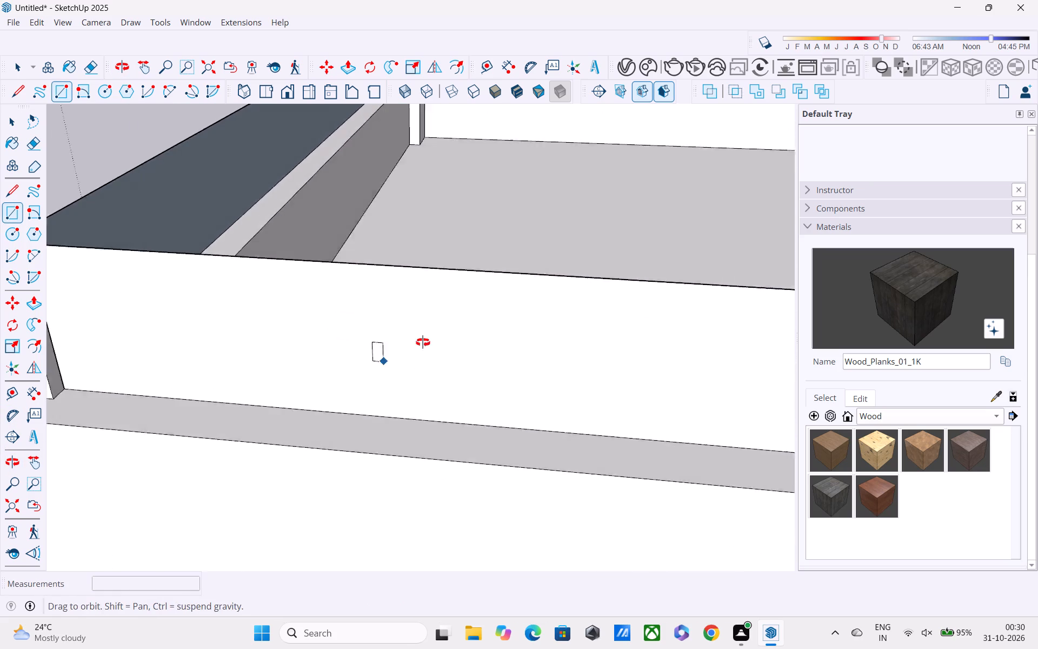
middle_click_drag(423, 342, 549, 241)
scroll(550, 243, "down", 4)
middle_click_drag(445, 312, 658, 357)
middle_click_drag(579, 314, 648, 346, "shift")
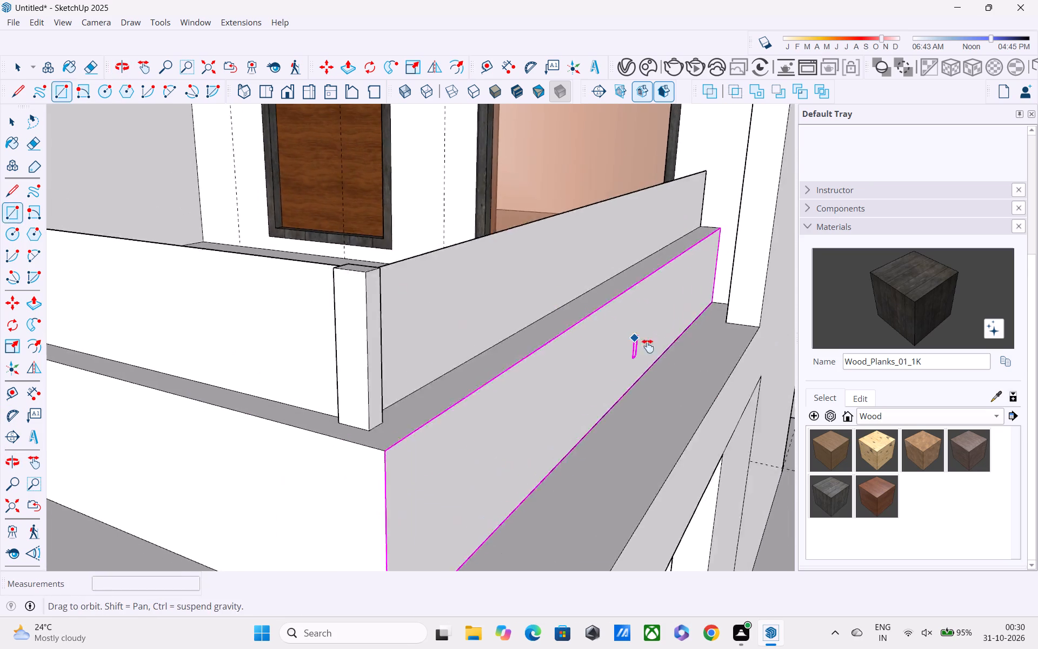
middle_click_drag(648, 346, 706, 371, "shift")
scroll(602, 314, "up", 3)
middle_click_drag(558, 325, 665, 273)
scroll(658, 270, "down", 4)
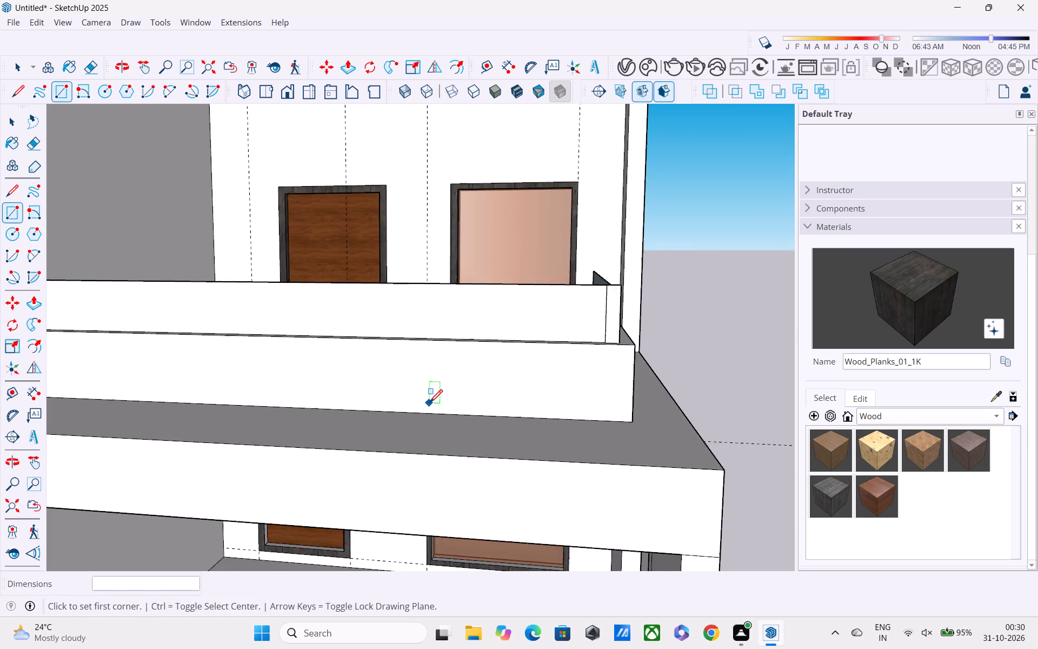
middle_click_drag(430, 403, 465, 408)
scroll(461, 417, "down", 1)
key("space")
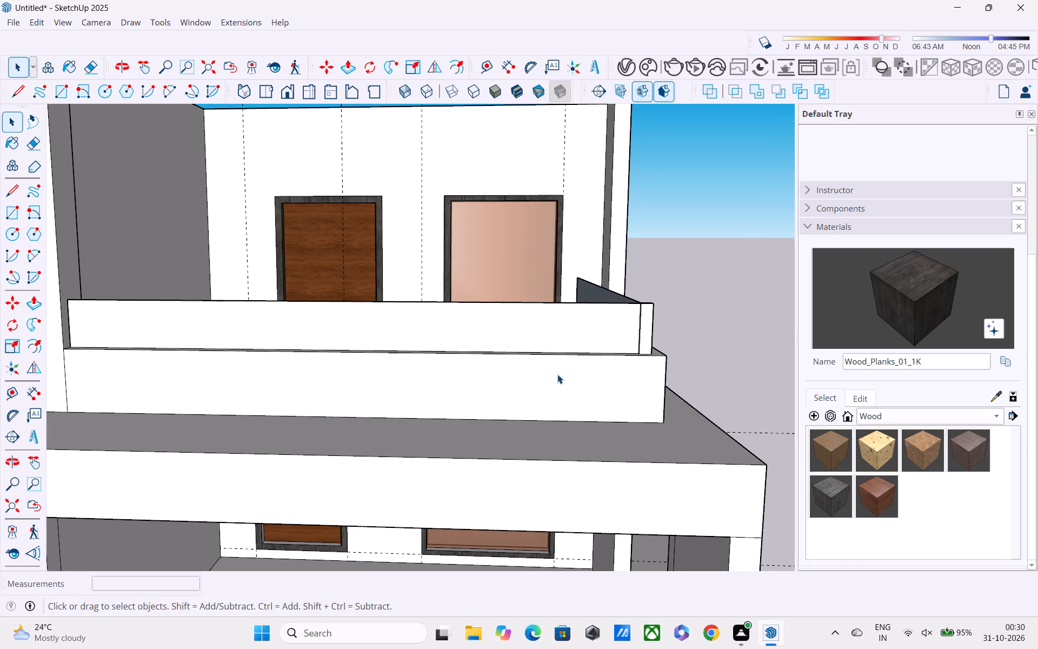
left_click(871, 416)
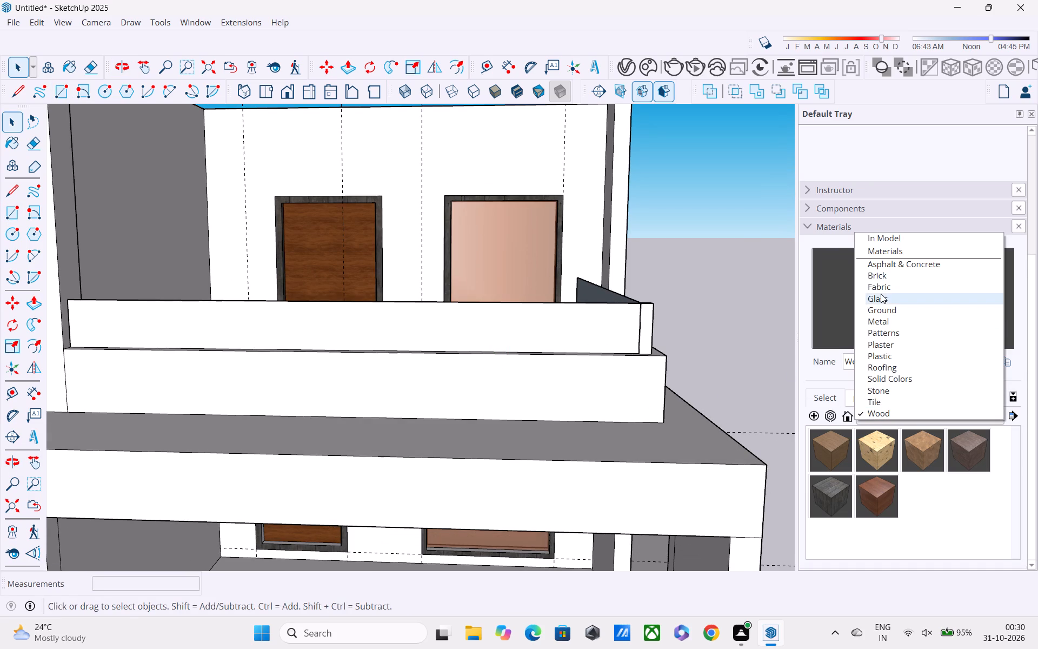
left_click(881, 294)
left_click(806, 442)
left_click(822, 451)
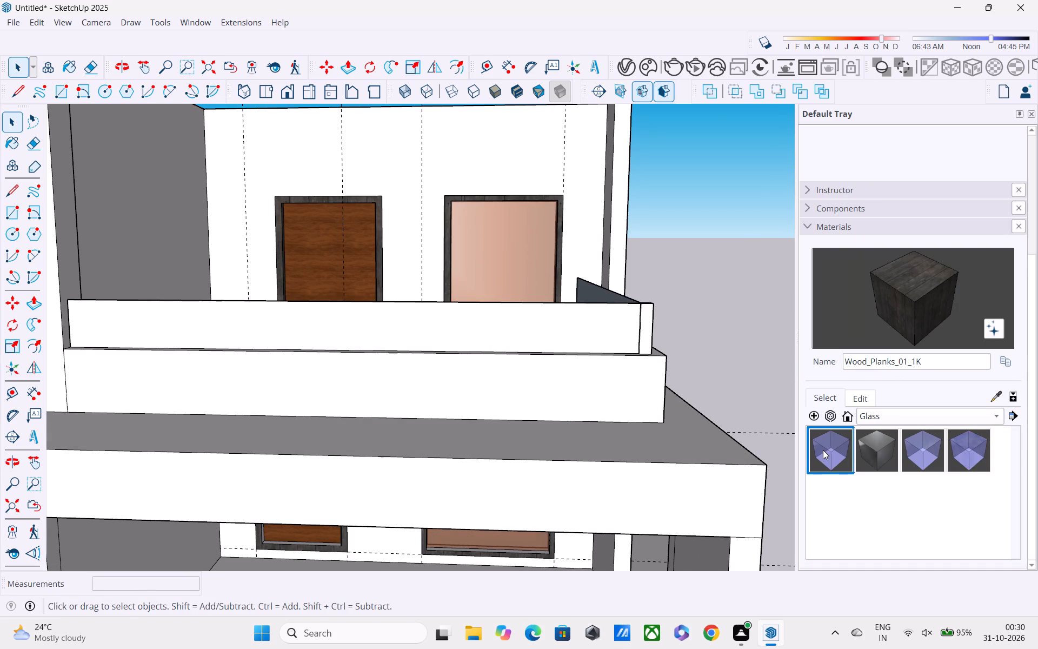
left_click(583, 336)
middle_click_drag(600, 332, 418, 325)
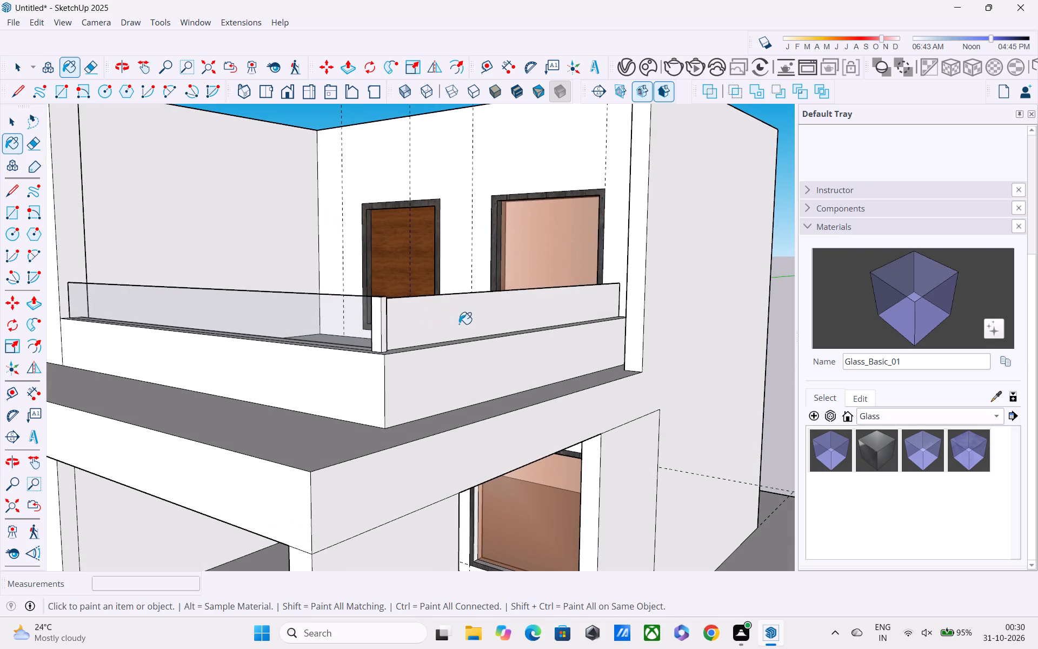
left_click(459, 323)
middle_click_drag(461, 328, 581, 317)
scroll(586, 297, "down", 5)
middle_click_drag(536, 354, 598, 366)
key("space")
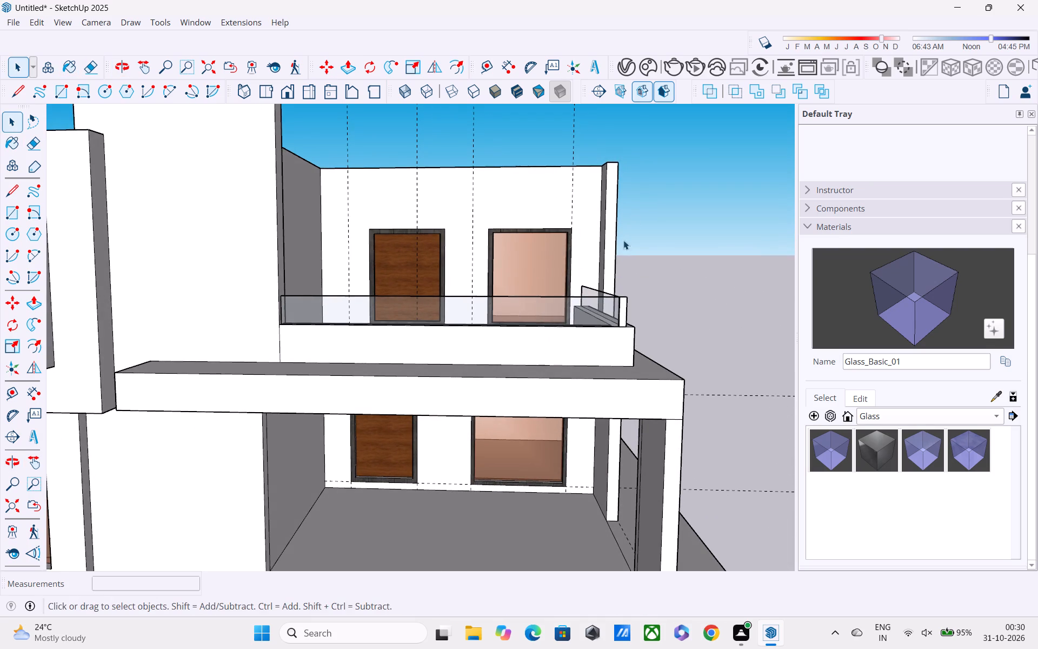
left_click(644, 168)
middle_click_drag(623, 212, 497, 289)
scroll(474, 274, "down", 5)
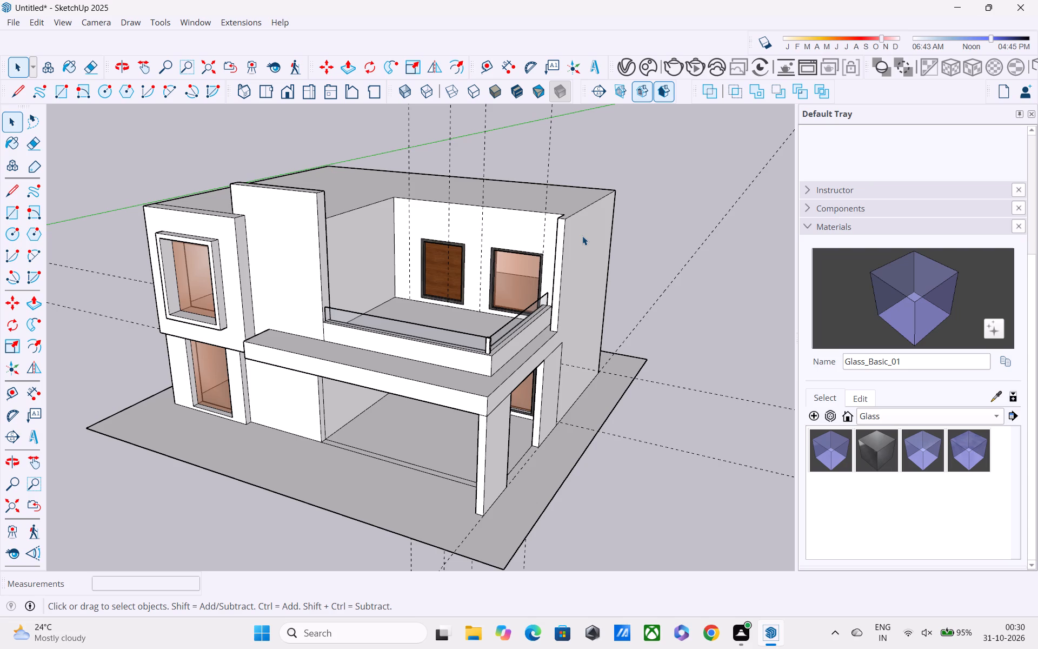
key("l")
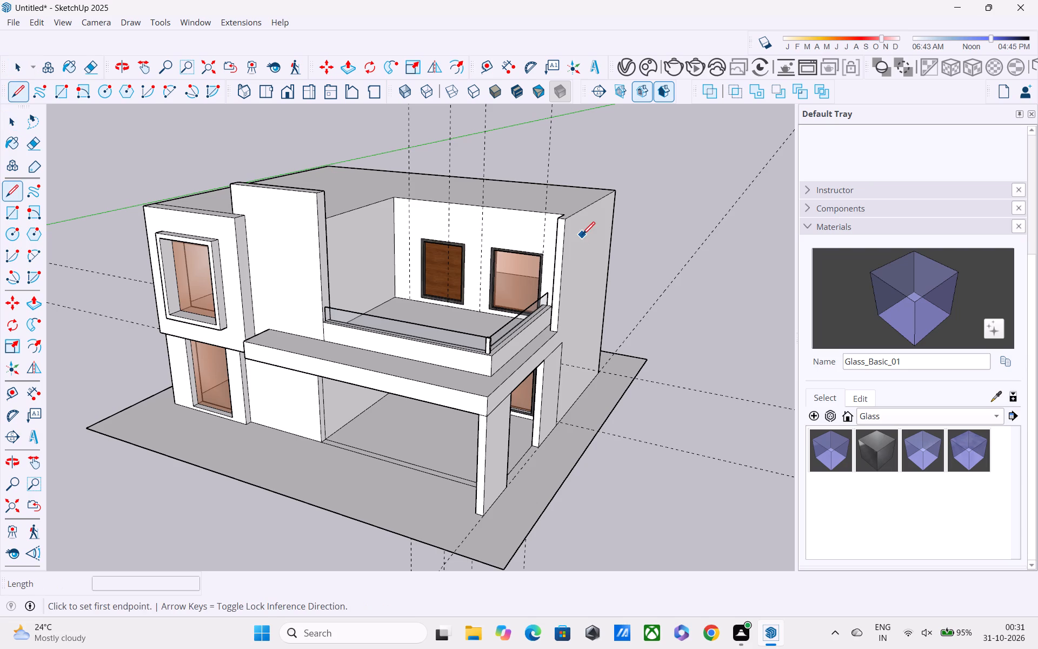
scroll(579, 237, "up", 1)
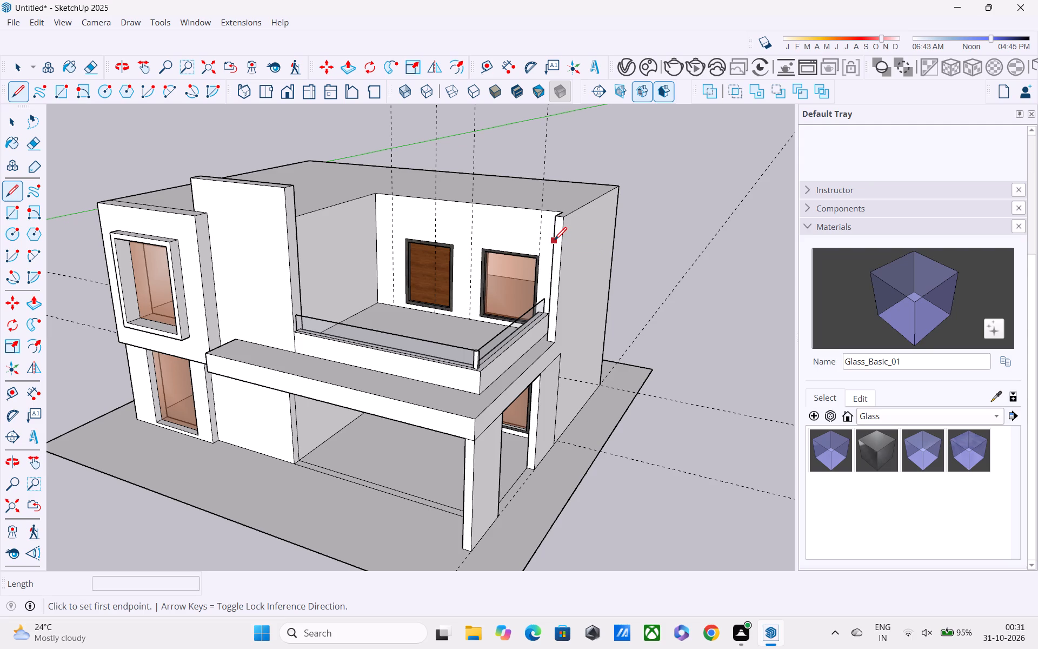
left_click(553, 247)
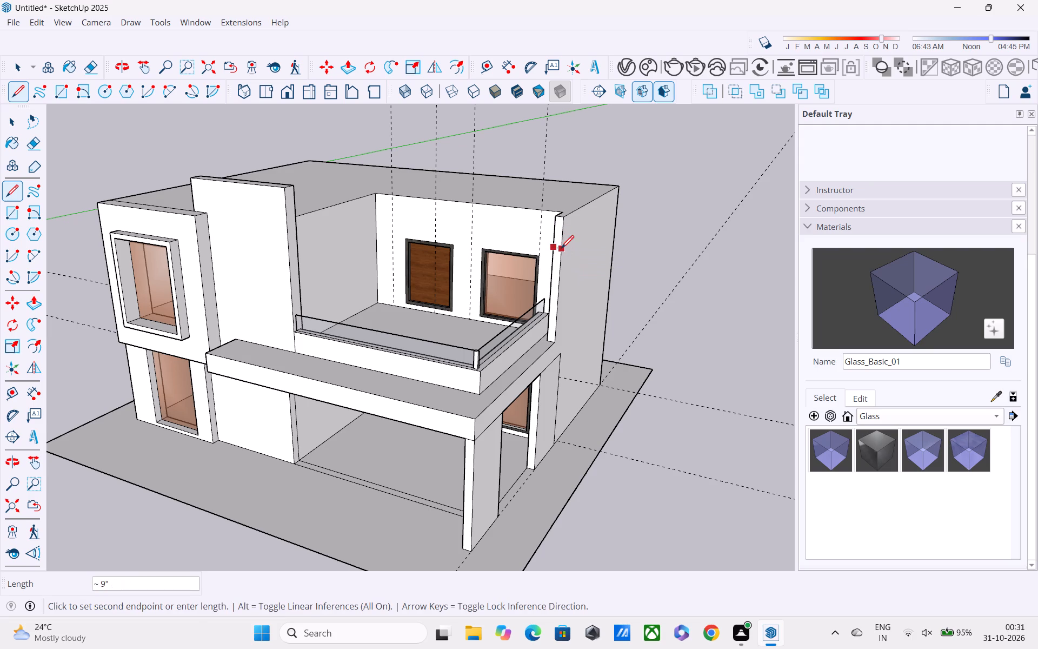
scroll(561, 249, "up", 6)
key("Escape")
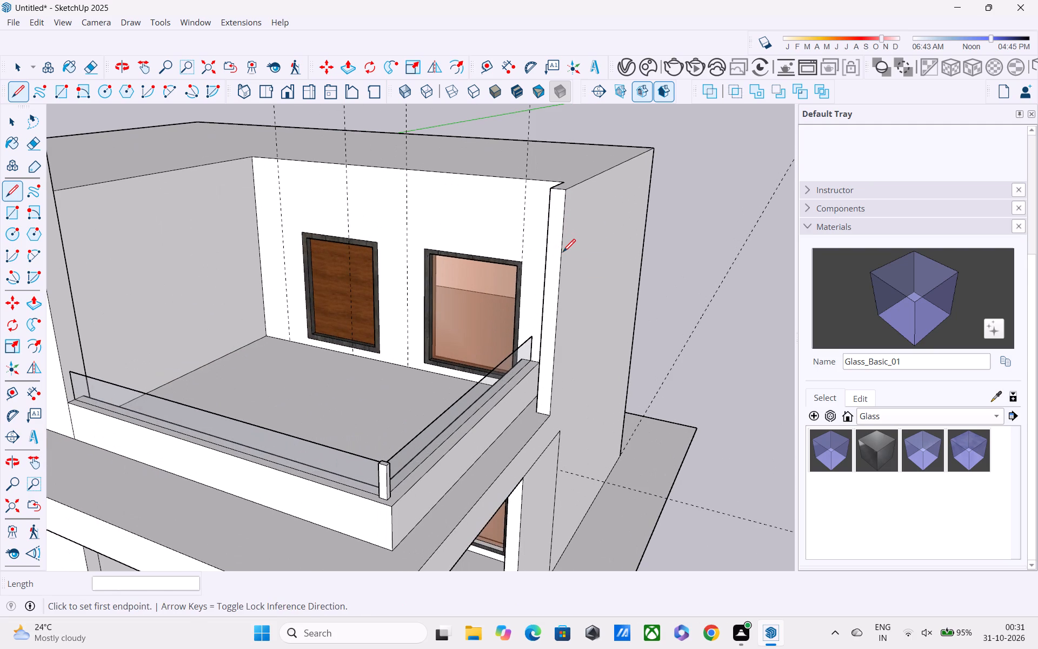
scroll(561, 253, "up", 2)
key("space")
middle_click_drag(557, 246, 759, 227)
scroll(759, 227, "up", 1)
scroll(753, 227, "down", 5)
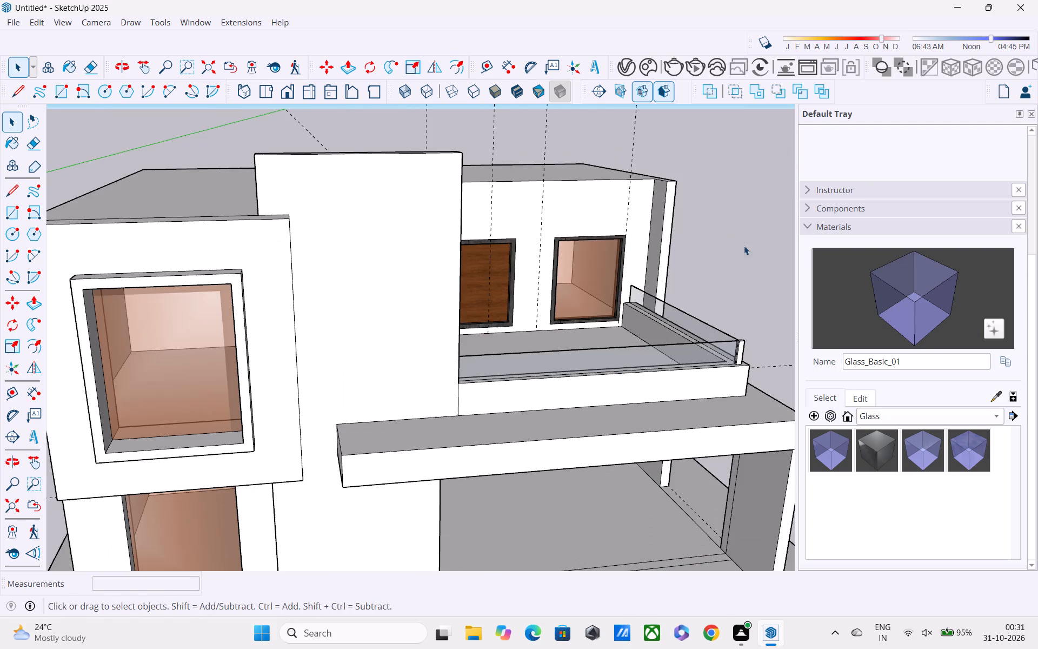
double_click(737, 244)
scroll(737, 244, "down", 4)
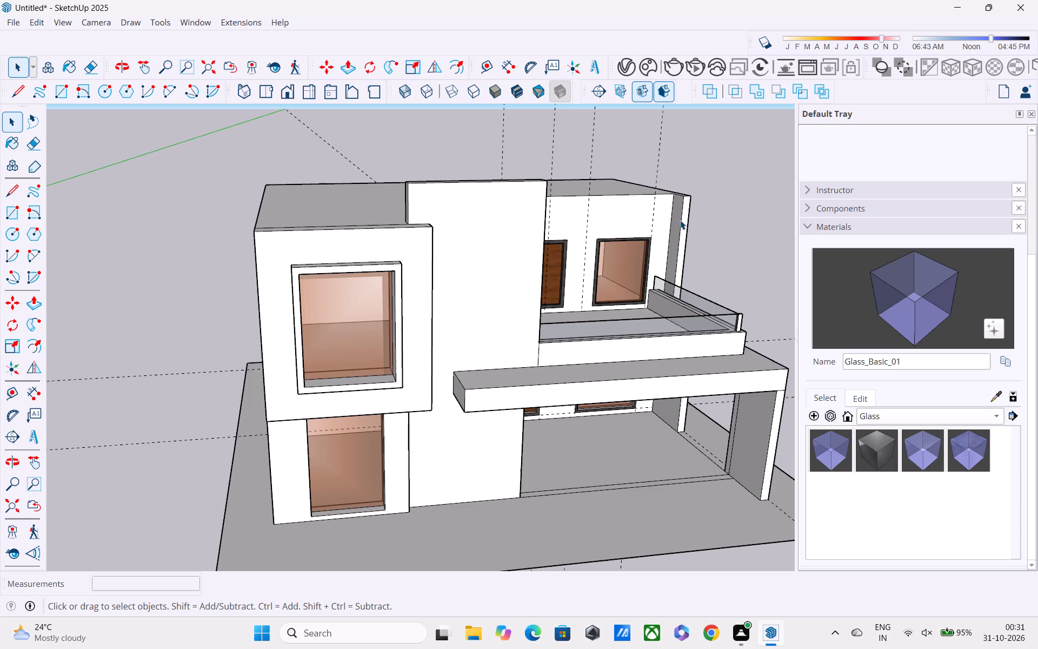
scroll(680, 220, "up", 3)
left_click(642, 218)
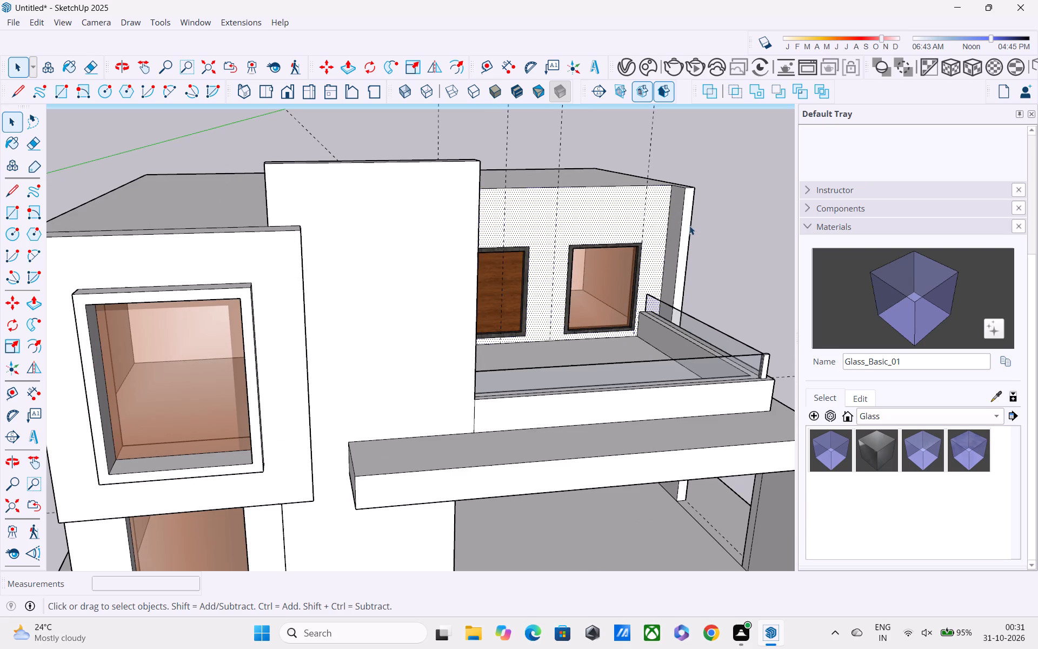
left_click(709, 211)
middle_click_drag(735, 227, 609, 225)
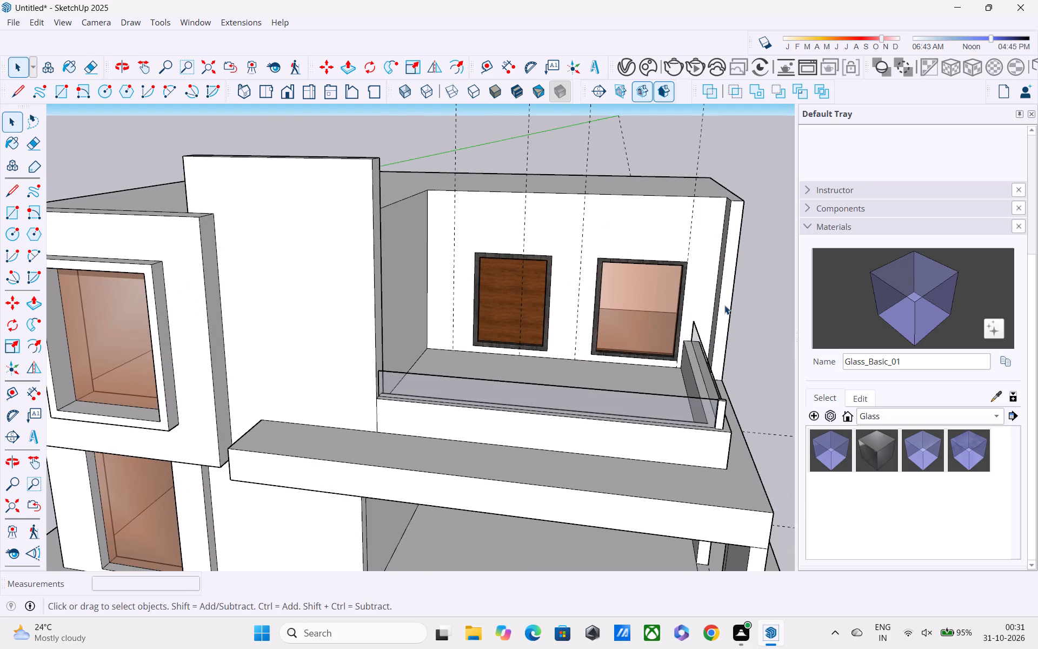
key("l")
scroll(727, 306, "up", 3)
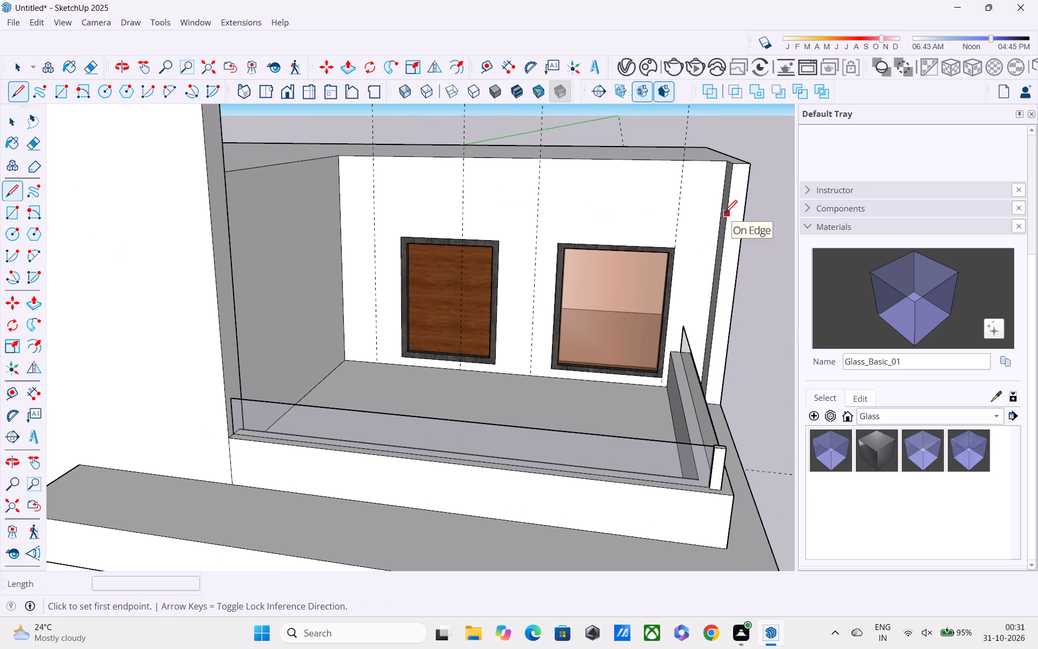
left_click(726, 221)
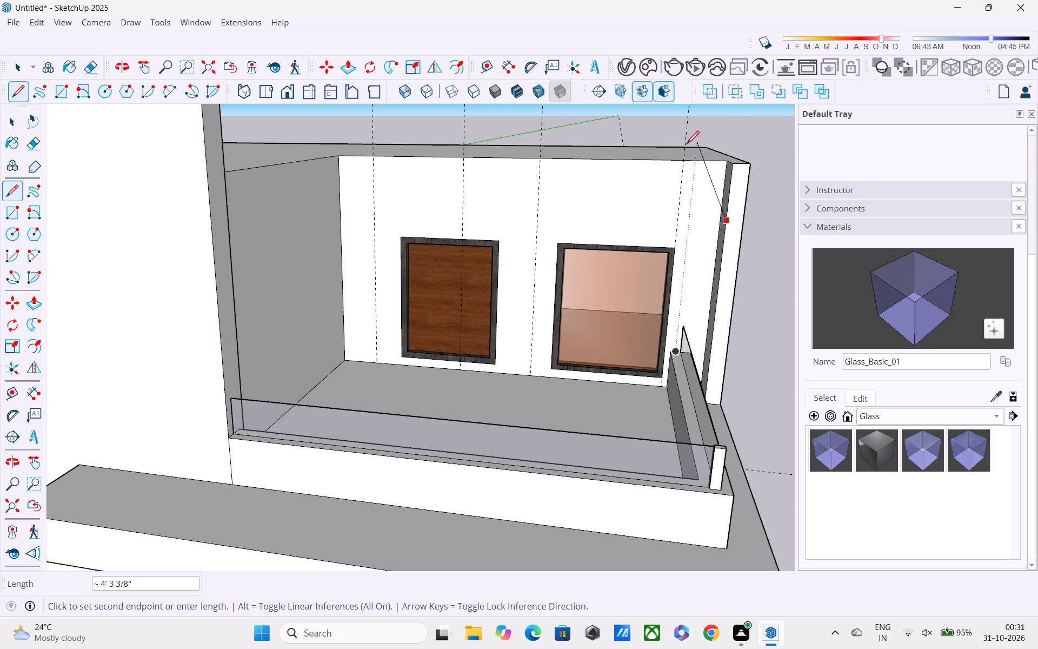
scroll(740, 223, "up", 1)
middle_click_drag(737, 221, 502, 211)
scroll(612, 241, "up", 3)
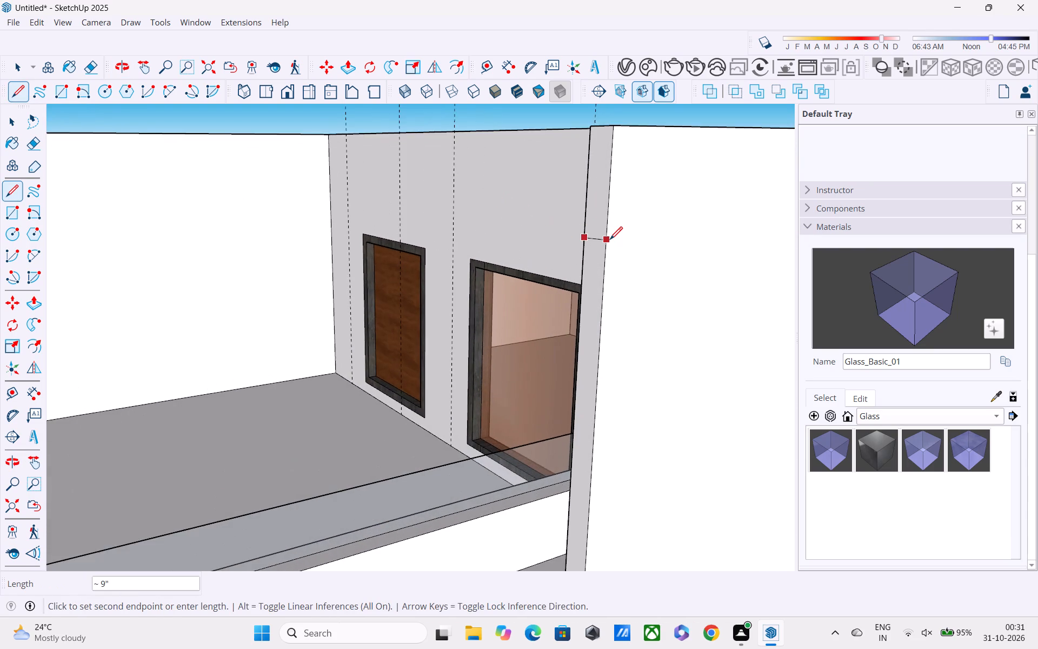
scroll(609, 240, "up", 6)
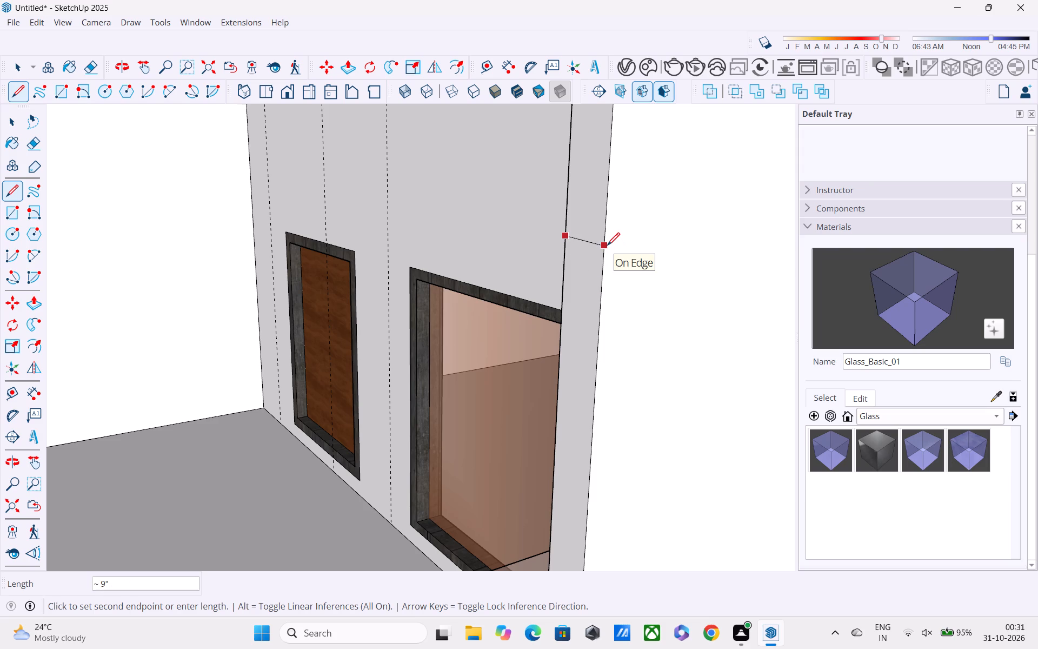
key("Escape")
Copy the top edge of the balcony end wall's narrow end face 2' downward.
scroll(605, 249, "down", 3)
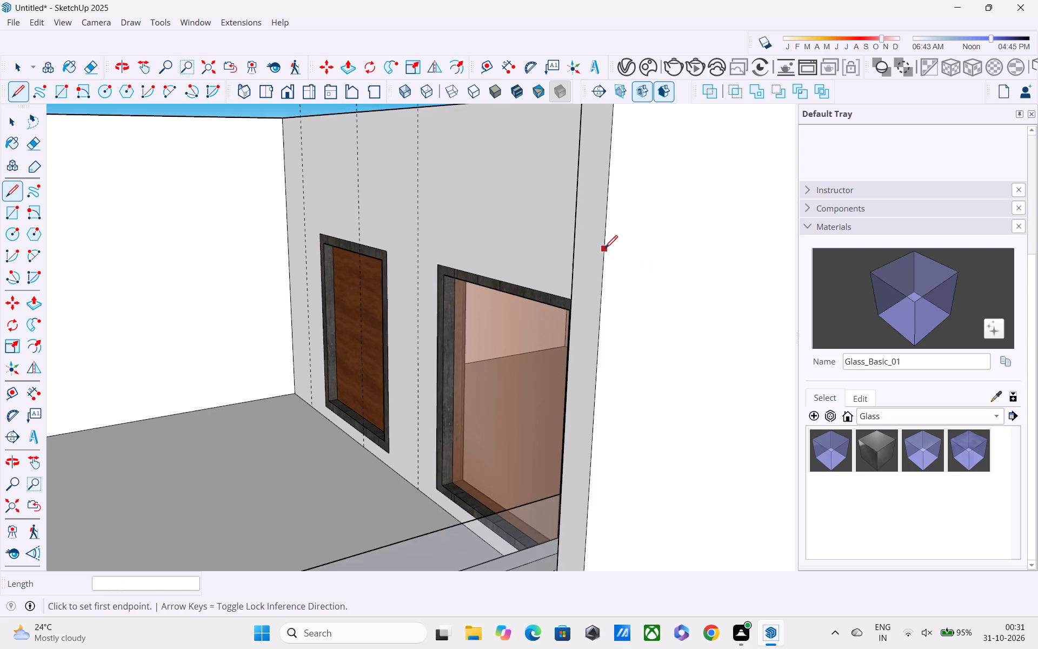
middle_click_drag(607, 266, 616, 419, "shift")
key("space")
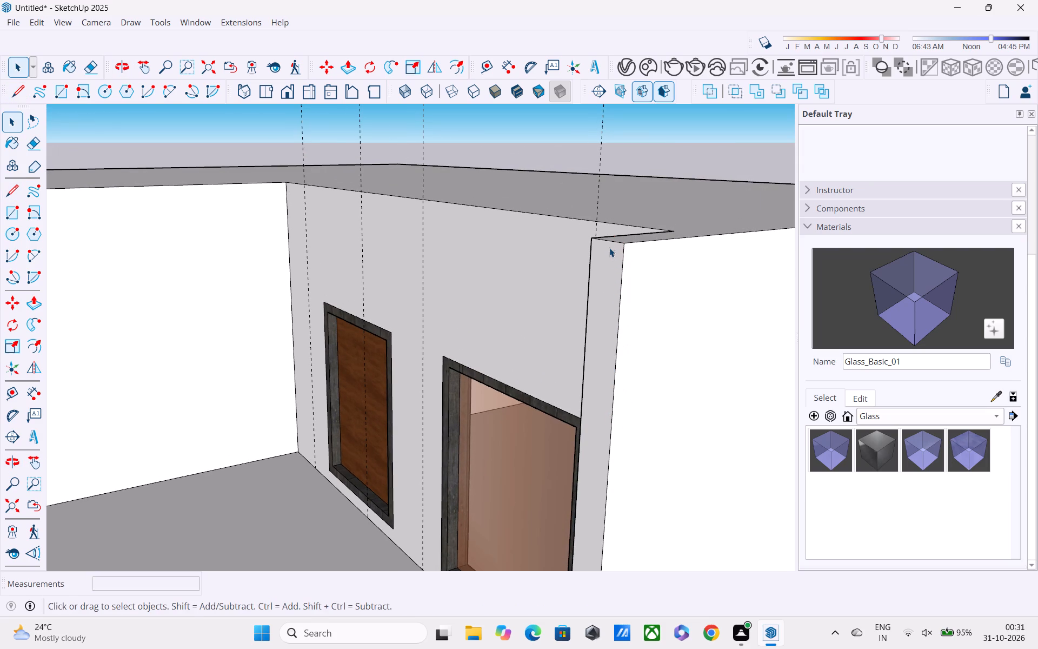
left_click(609, 240)
key("m")
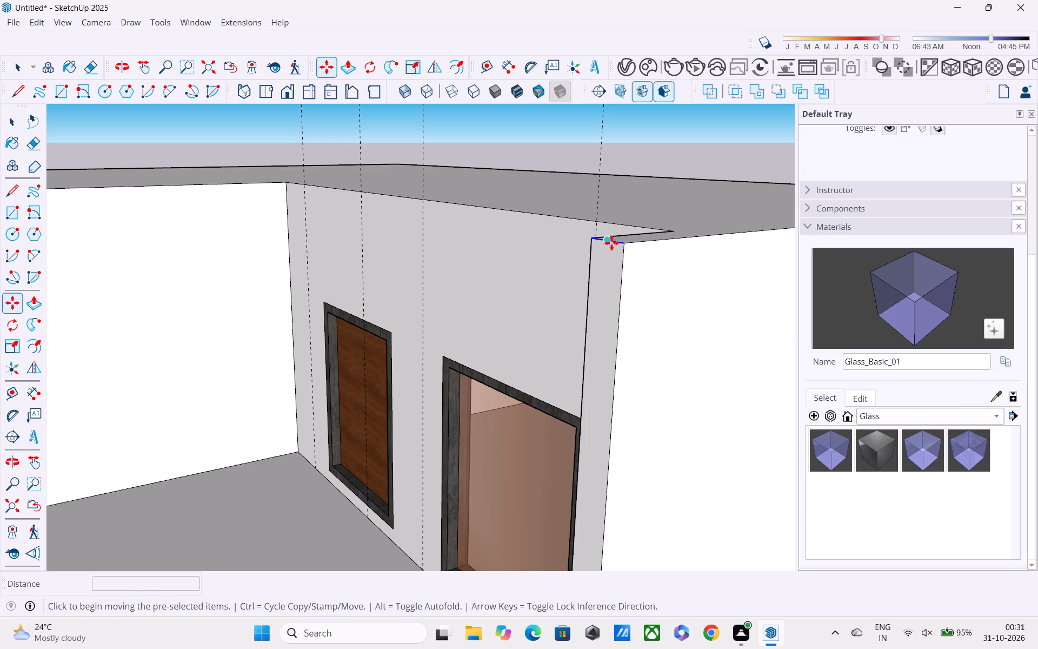
scroll(627, 240, "down", 1)
left_click(628, 245)
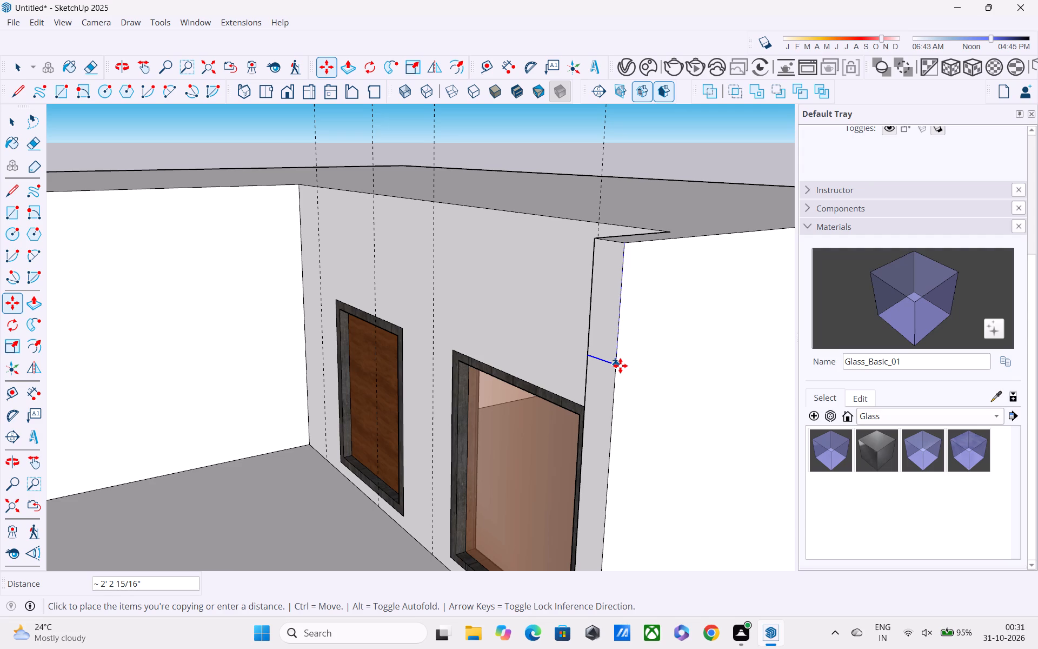
type("2'")
key("Return")
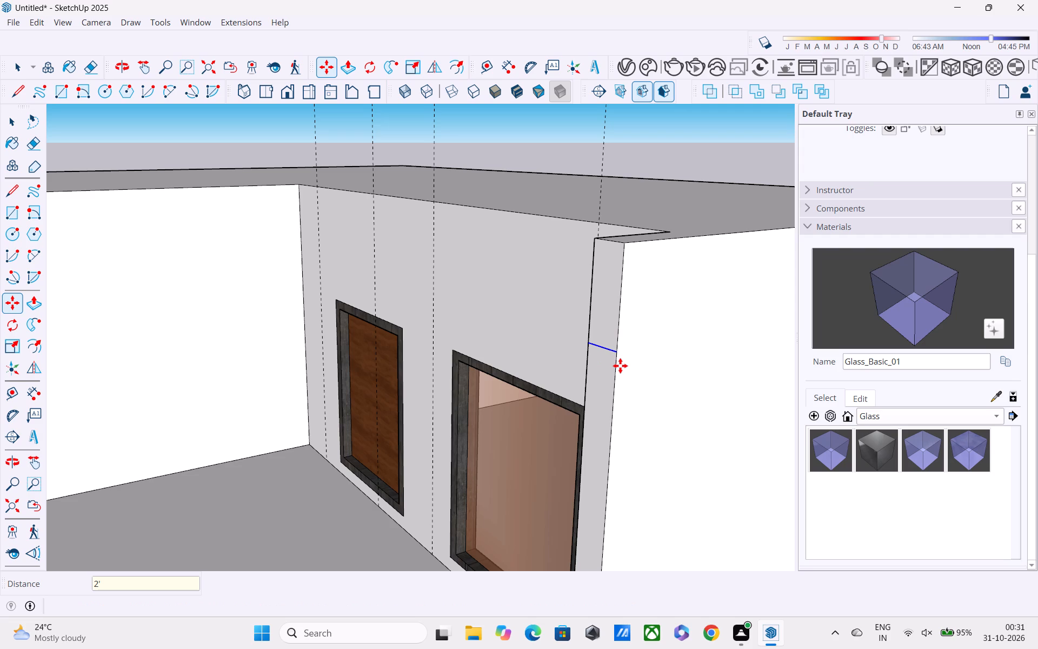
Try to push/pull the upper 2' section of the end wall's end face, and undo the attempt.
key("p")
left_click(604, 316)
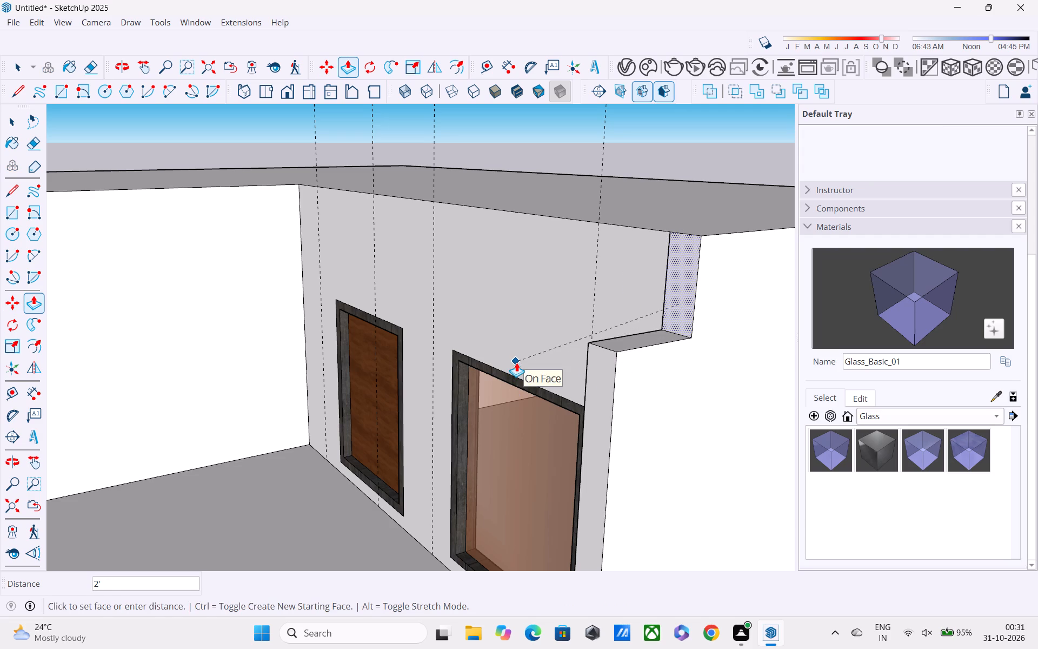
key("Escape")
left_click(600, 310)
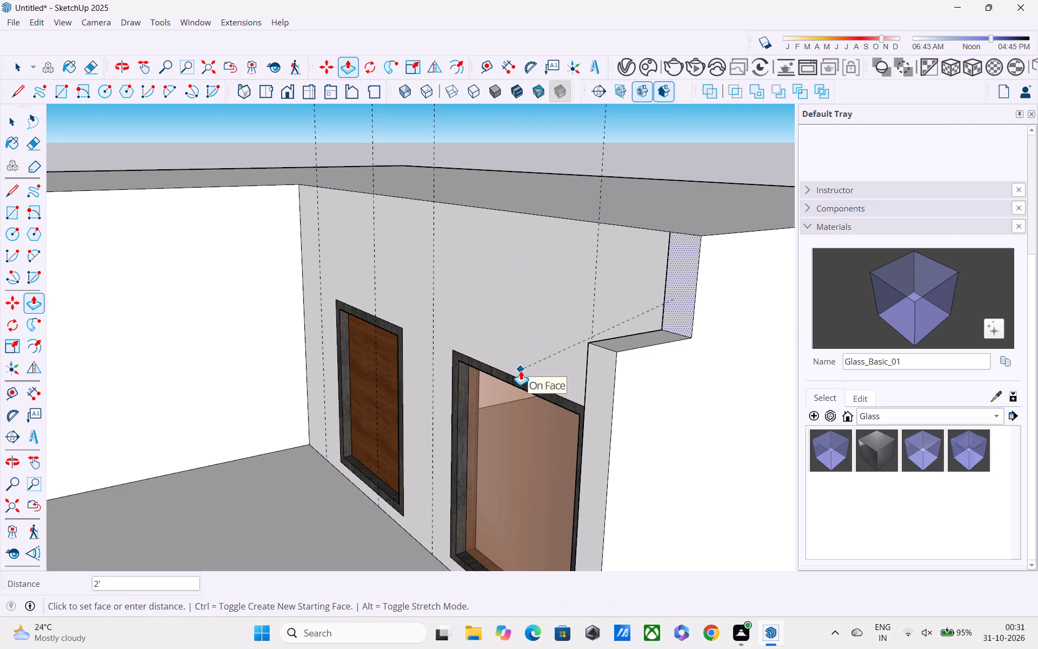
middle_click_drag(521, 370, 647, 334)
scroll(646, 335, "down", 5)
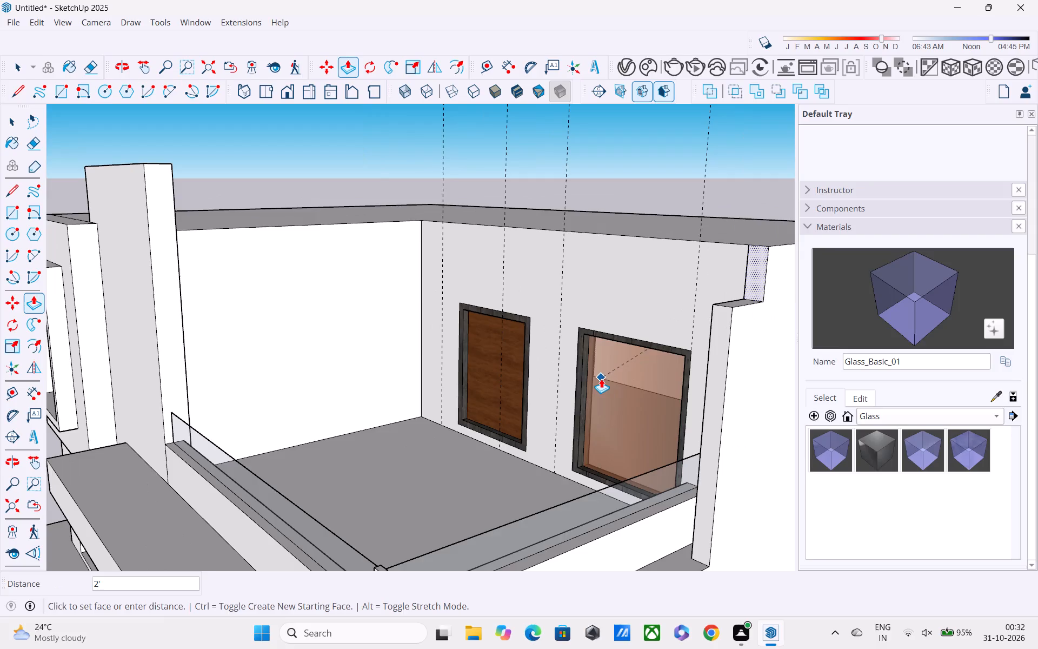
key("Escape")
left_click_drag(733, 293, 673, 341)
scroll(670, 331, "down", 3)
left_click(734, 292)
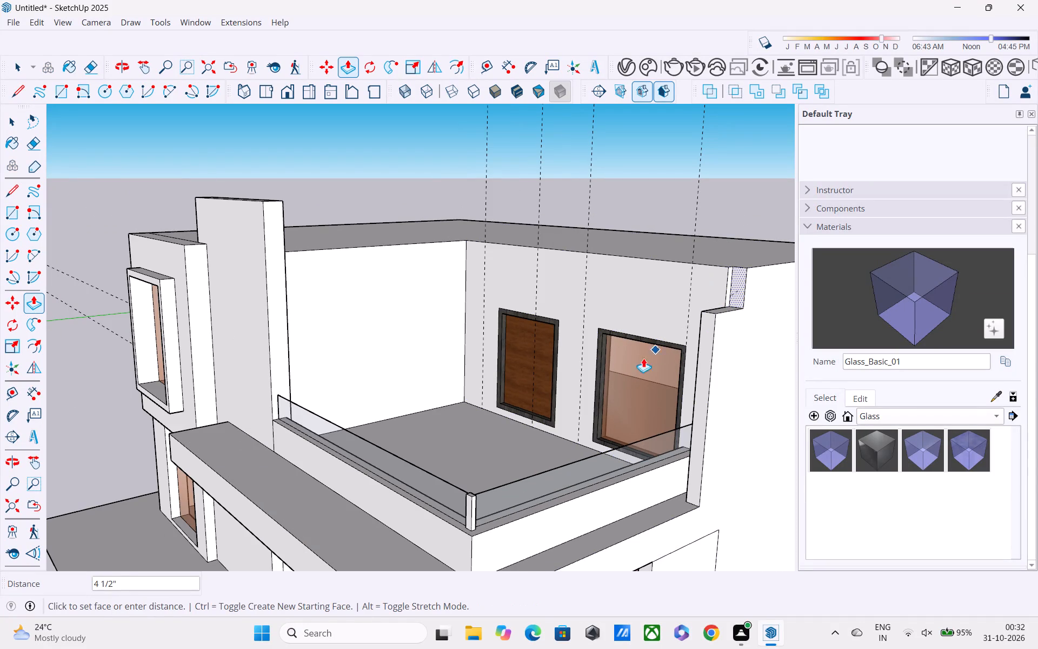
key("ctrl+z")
Draw a 9" line across the end wall's top face, from the inner roof corner to the outer edge.
middle_click_drag(640, 363, 561, 493)
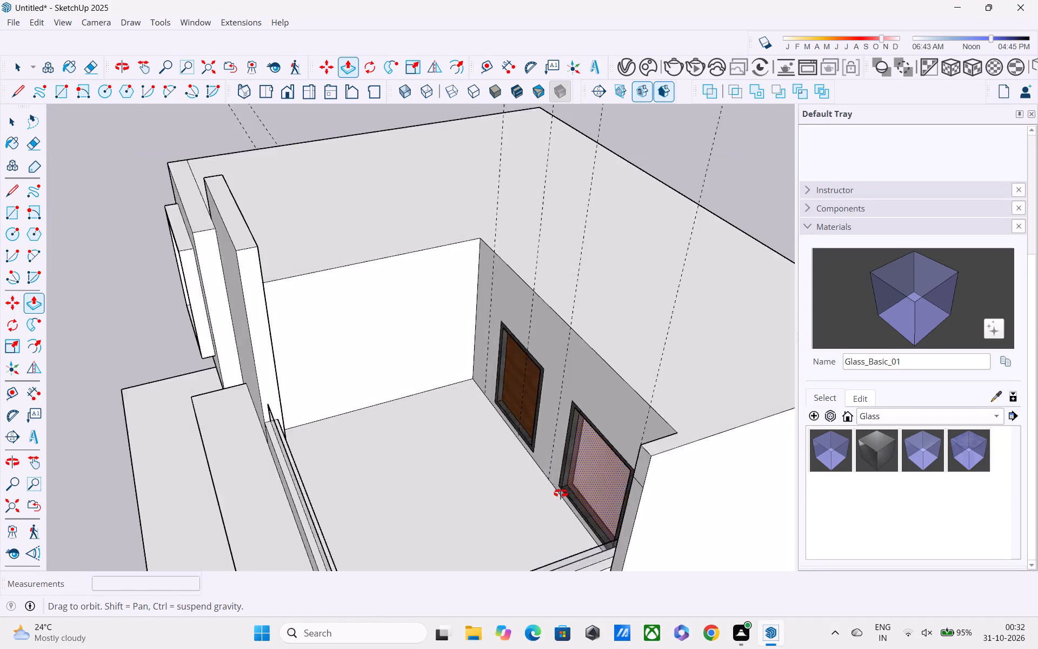
middle_click_drag(561, 493, 523, 466)
key("l")
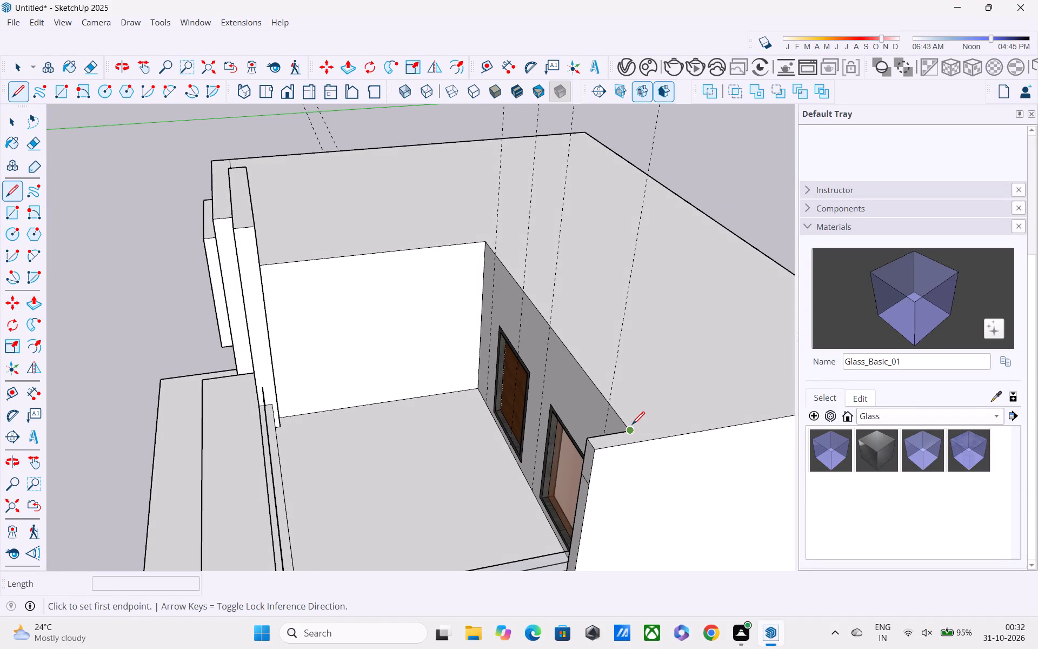
left_click(632, 426)
left_click(640, 441)
Push/pull the upper 2' section of the end wall's end face outward 5' to form a beam beside the balcony.
key("p")
left_click(589, 452)
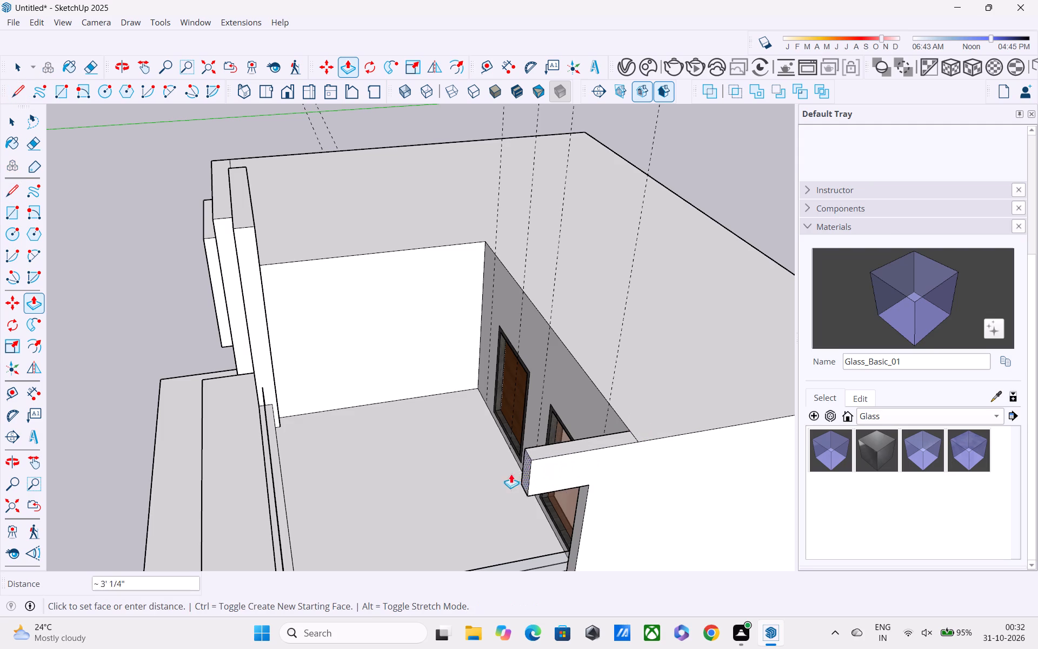
middle_click_drag(440, 481, 633, 359)
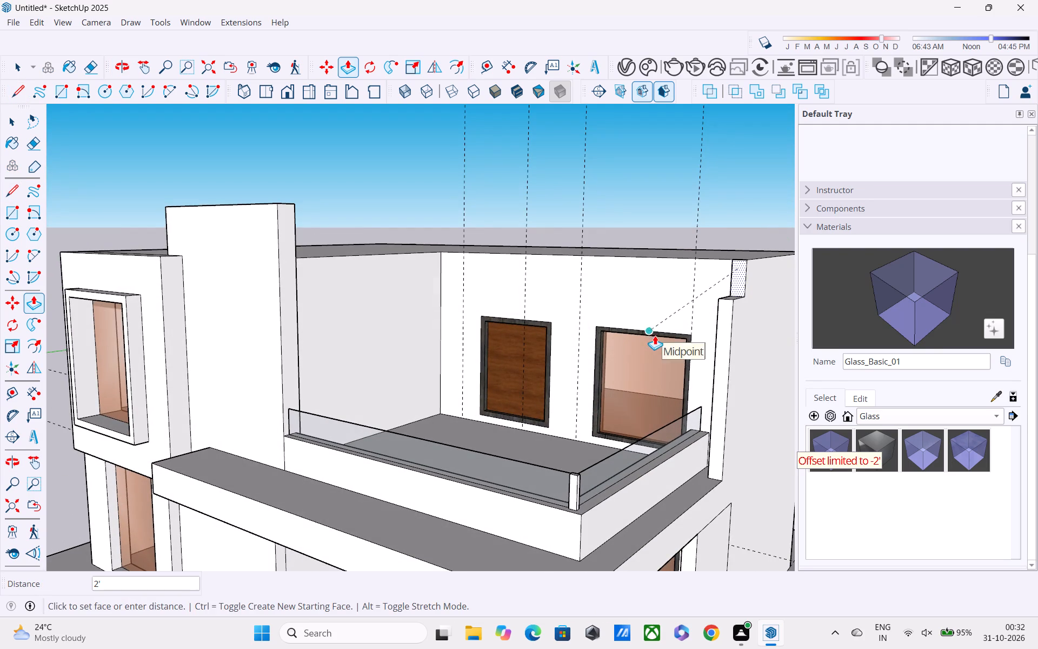
key("Escape")
middle_click_drag(711, 328, 690, 359)
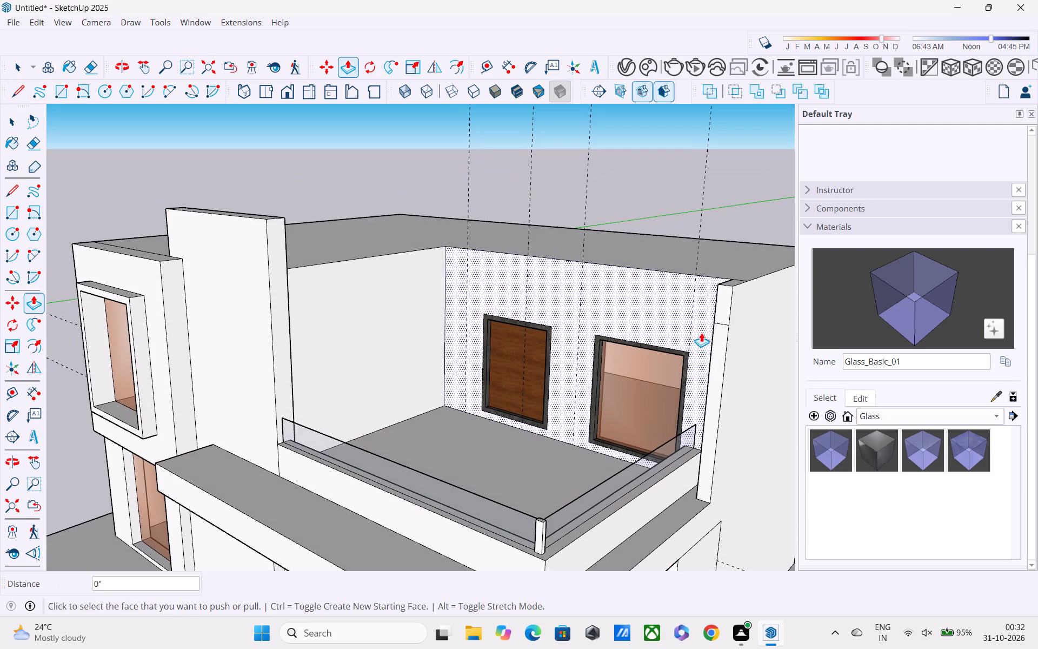
left_click(720, 305)
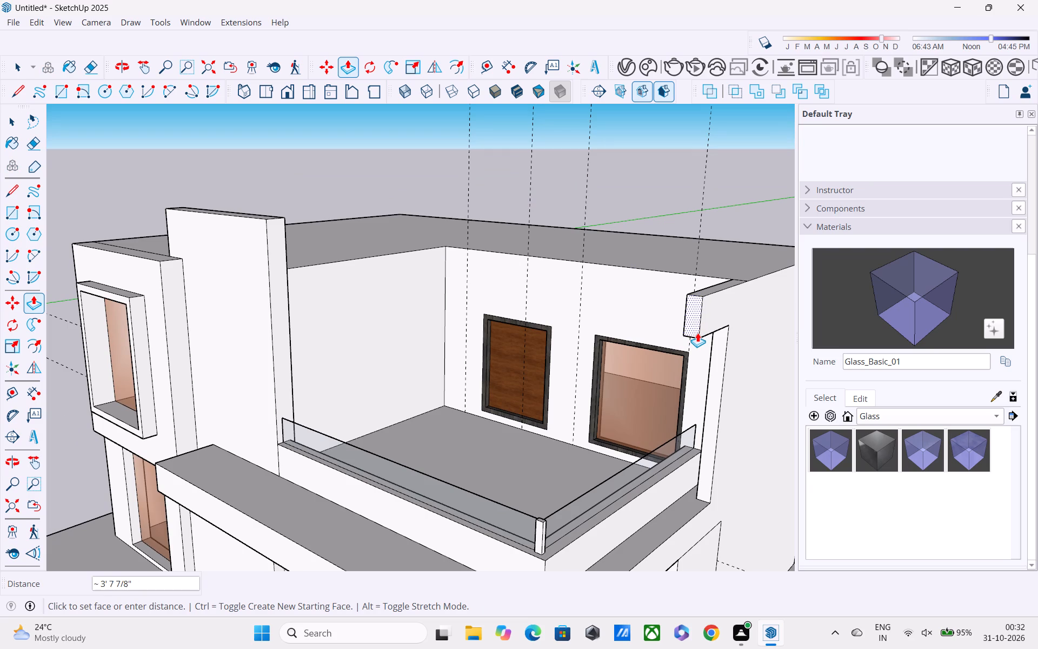
type("5'")
key("Return")
Draw a vertical 2' line on the beam's inner side face, close to its free end.
scroll(697, 333, "up", 1)
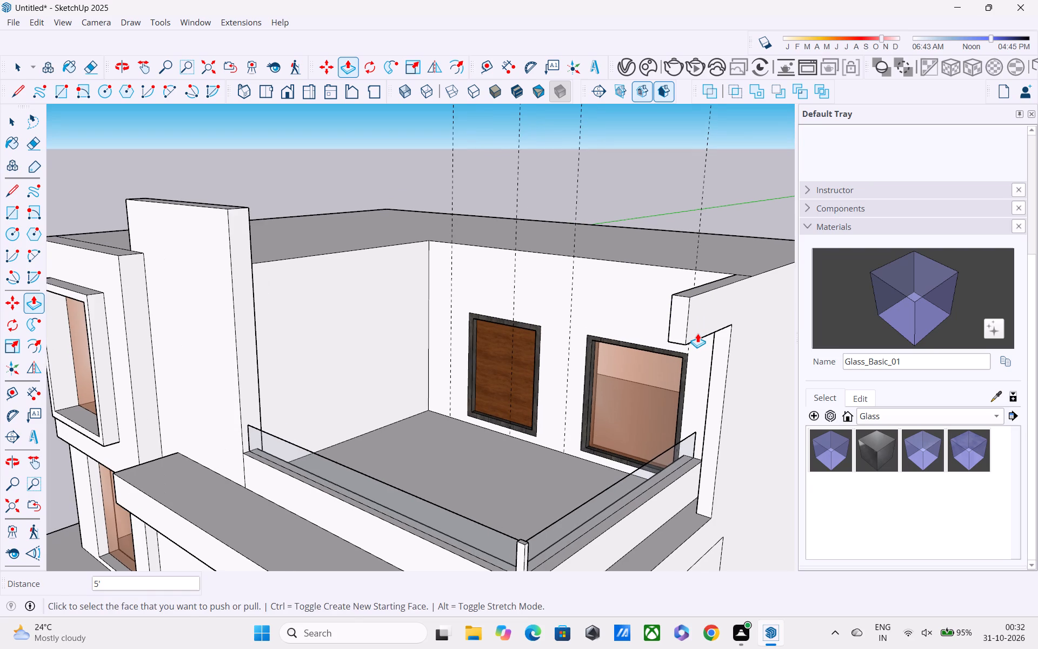
middle_click_drag(697, 333, 864, 262)
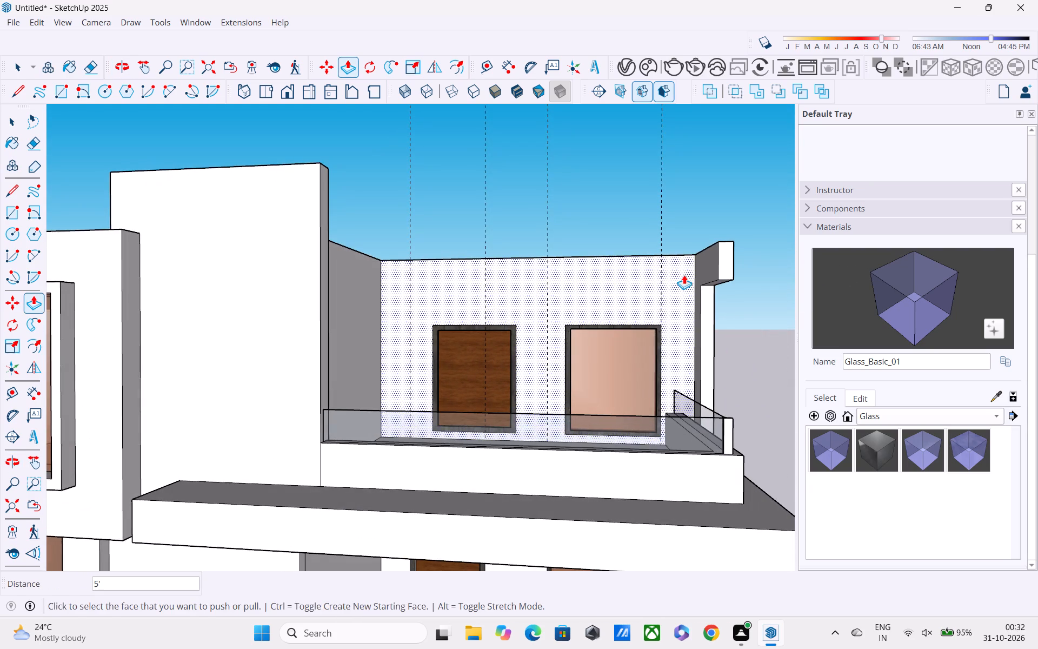
middle_click_drag(683, 275, 744, 396)
scroll(744, 396, "down", 3)
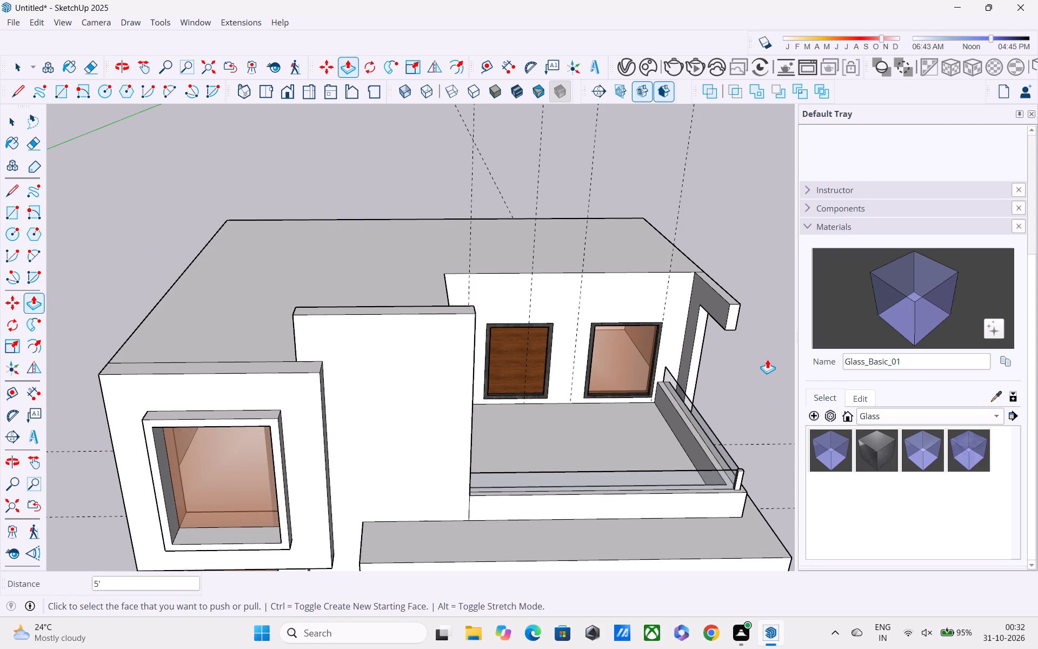
key("l")
scroll(737, 304, "up", 3)
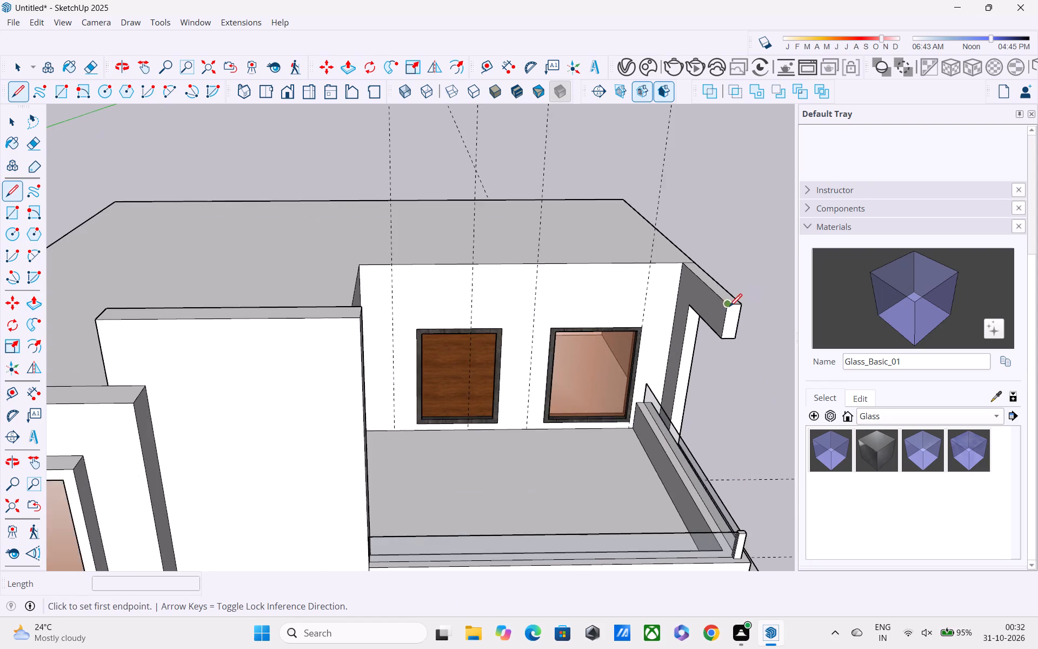
middle_click_drag(715, 310, 772, 334)
scroll(724, 296, "up", 4)
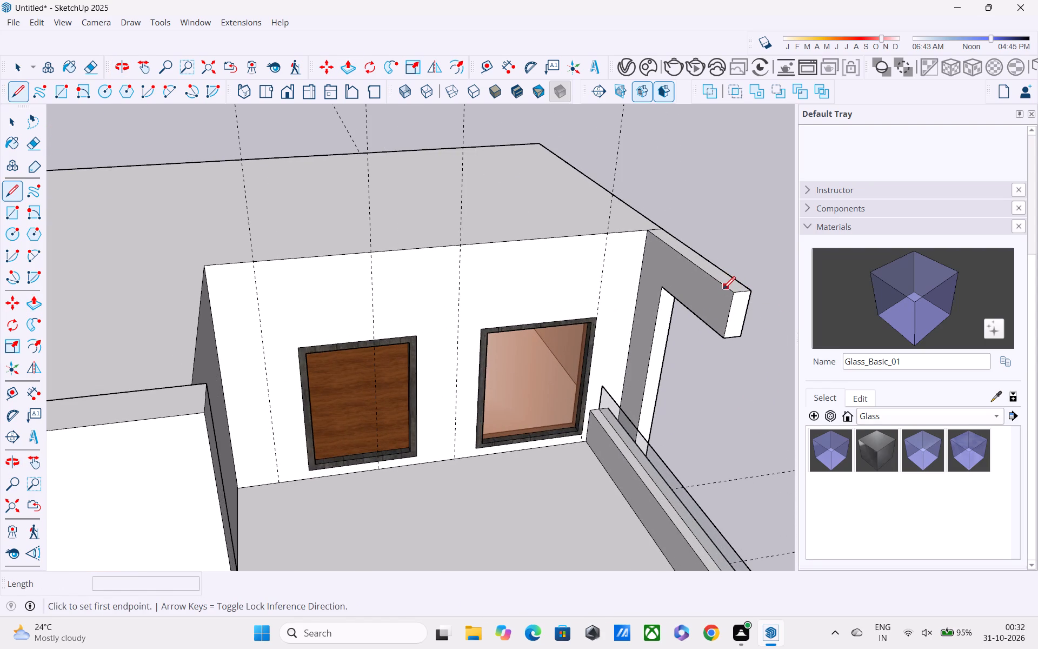
left_click(723, 290)
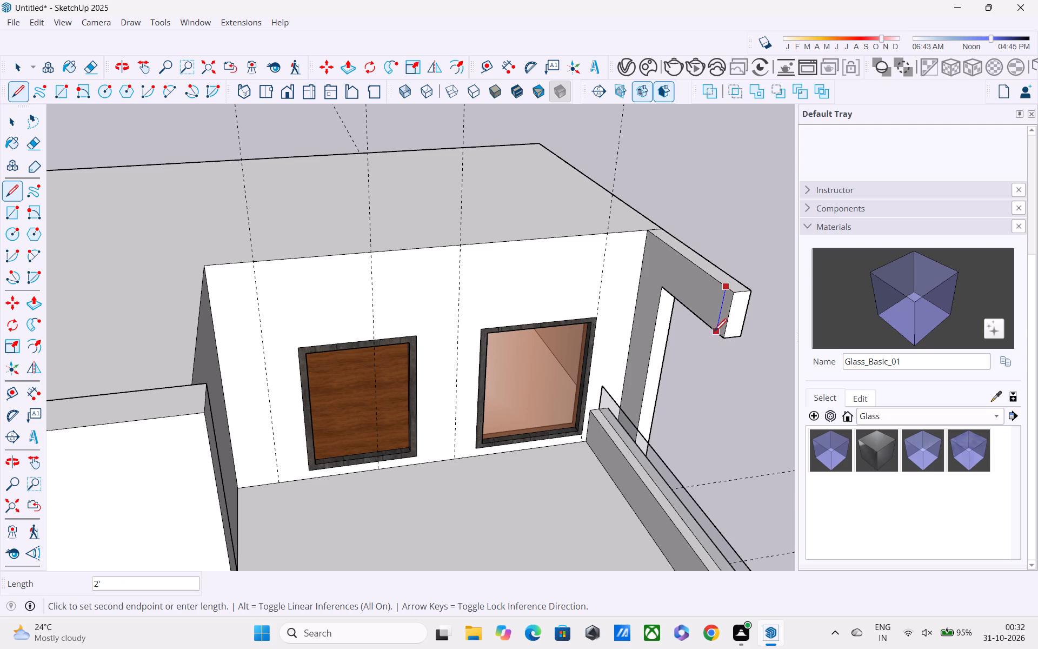
left_click(714, 334)
Push/pull the narrow strip at the beam's free end 20' across the balcony front to the opposite wall.
key("p")
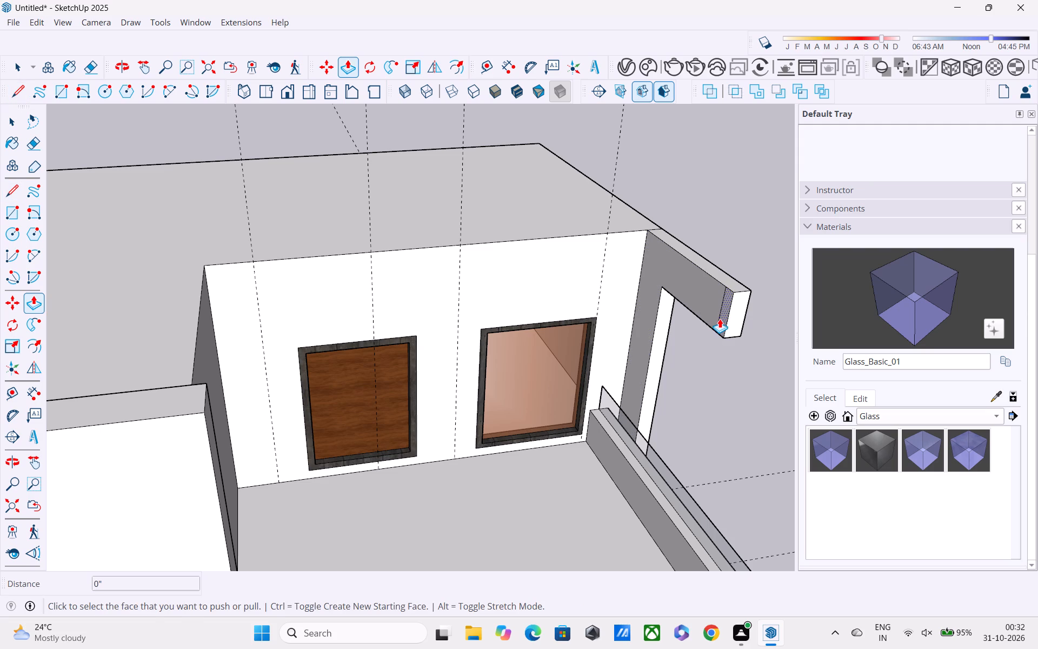
left_click(720, 319)
middle_click_drag(503, 376, 374, 262)
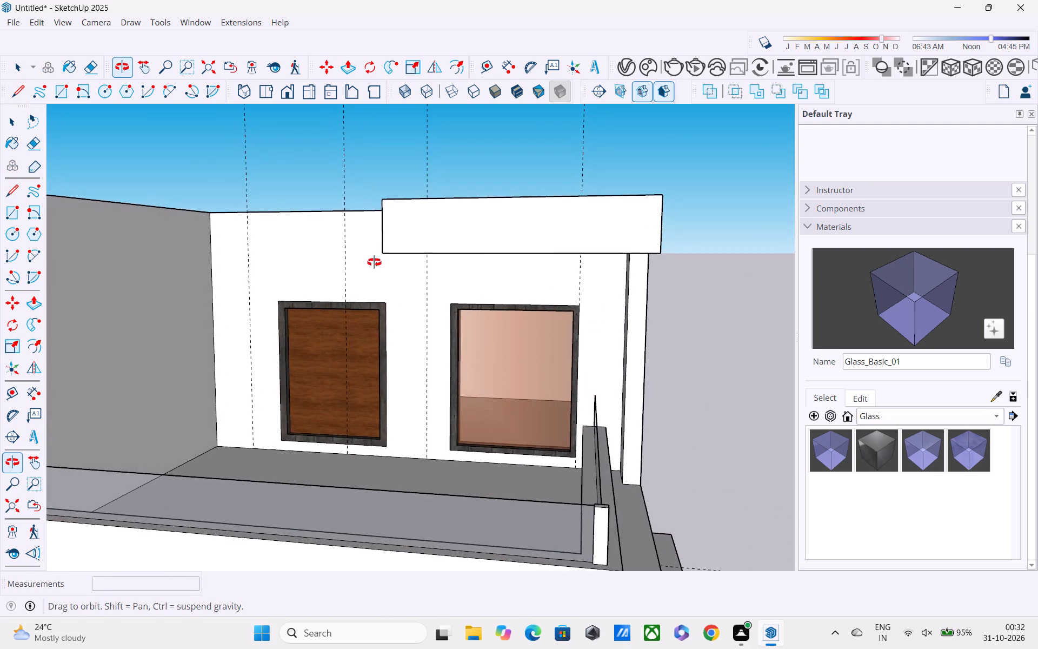
middle_click_drag(374, 262, 489, 308)
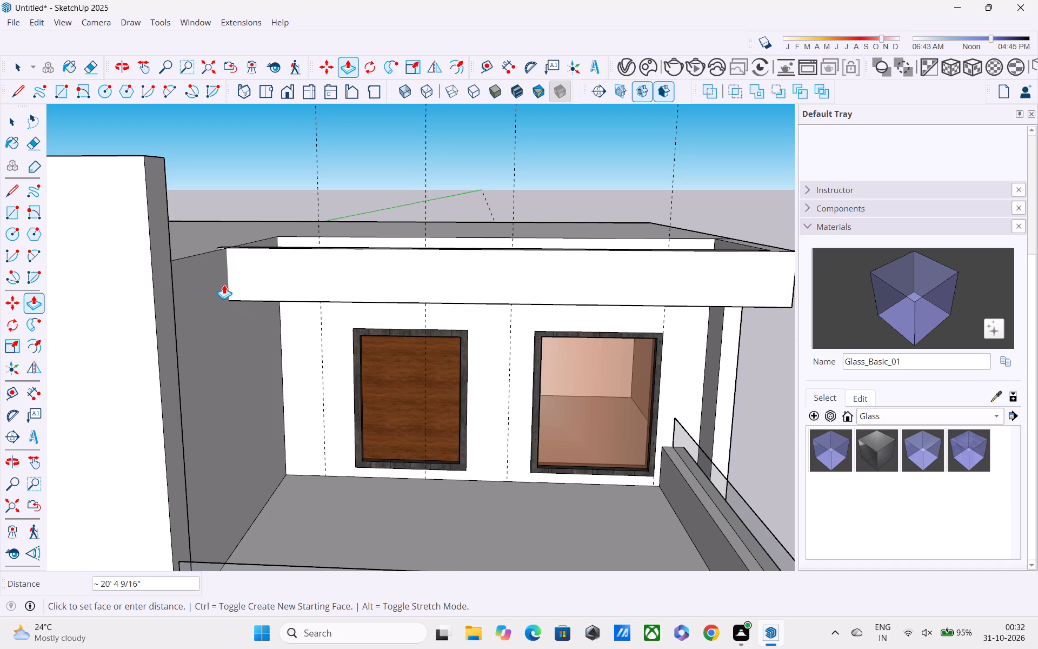
left_click(225, 257)
middle_click_drag(401, 271, 350, 162)
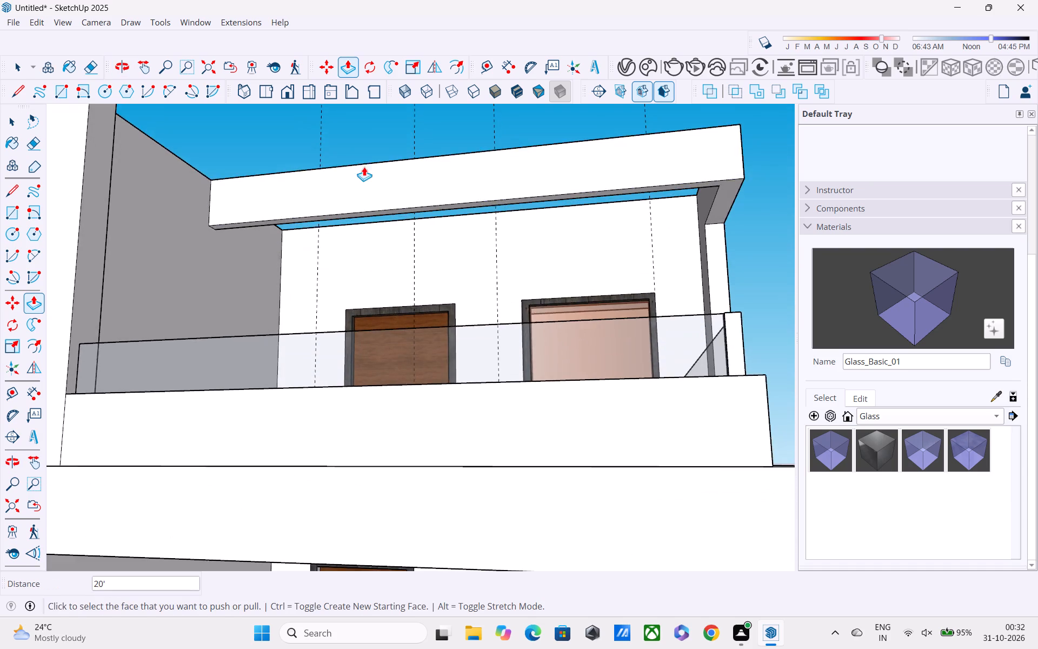
scroll(372, 170, "down", 3)
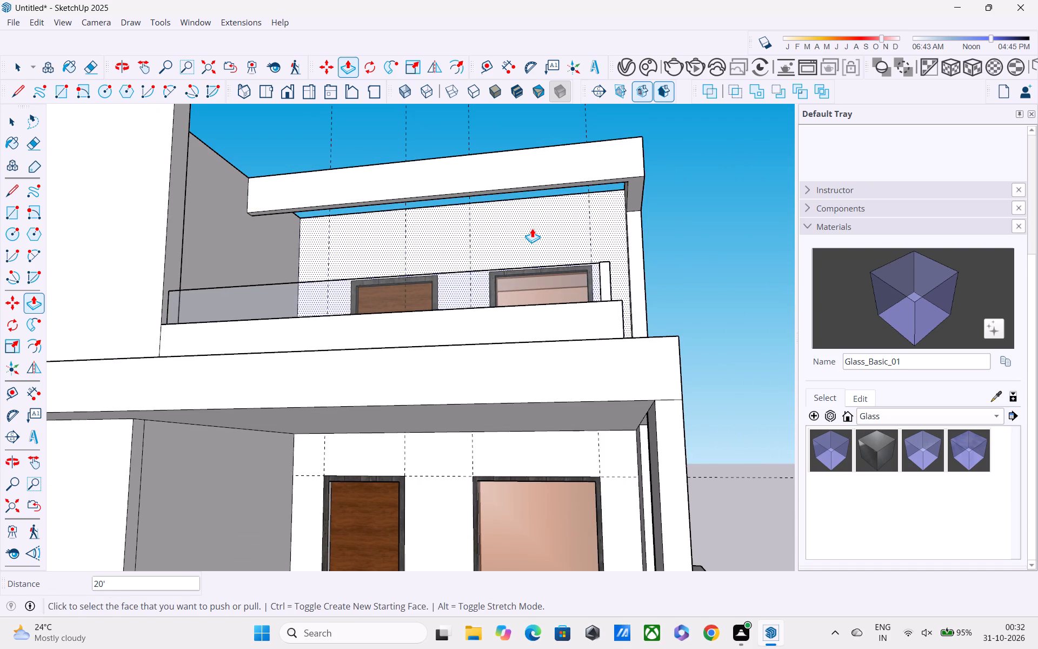
Draw a 2' vertical line down the inner corner of the balcony's rear wall, starting at its top corner.
middle_click_drag(532, 228, 545, 282)
scroll(545, 282, "down", 1)
scroll(531, 237, "up", 3)
middle_click_drag(531, 236, 376, 195)
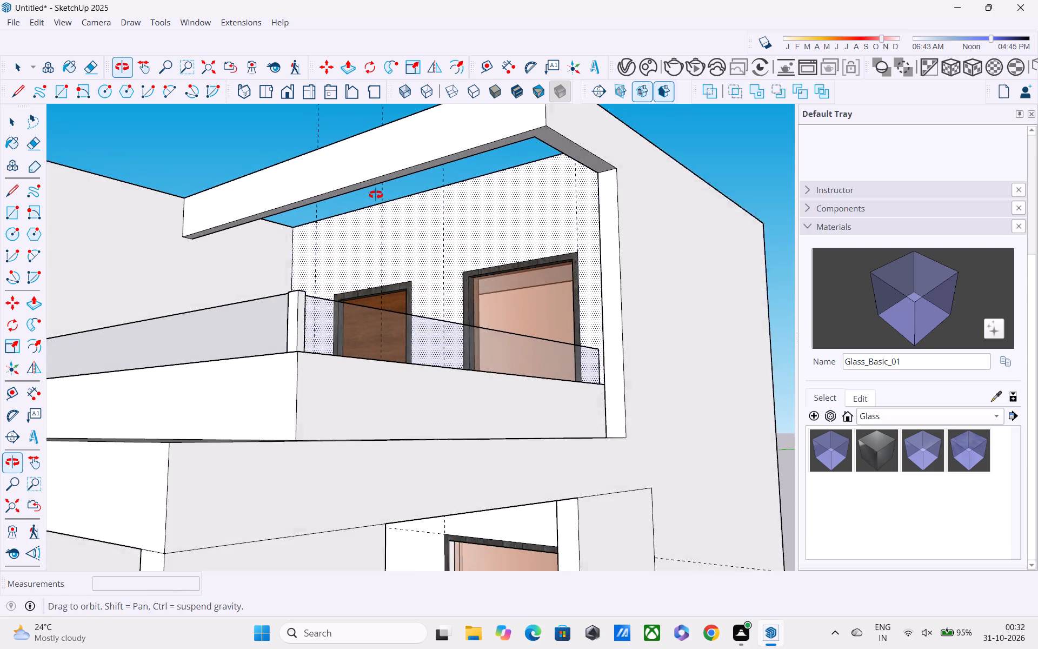
middle_click_drag(376, 195, 367, 194)
key("l")
scroll(364, 203, "up", 2)
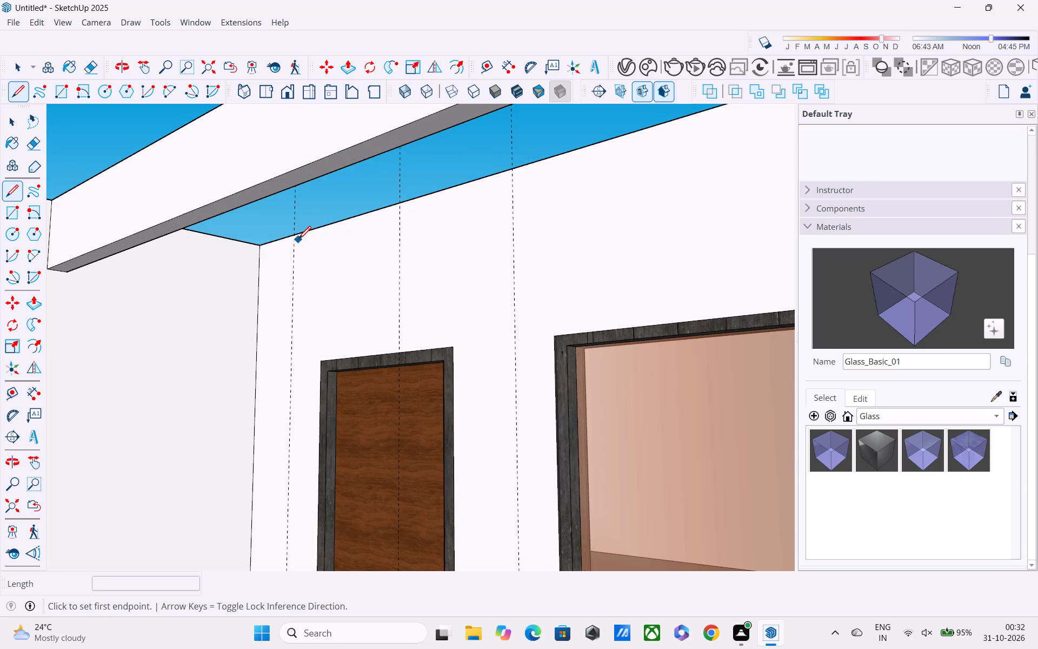
left_click(265, 243)
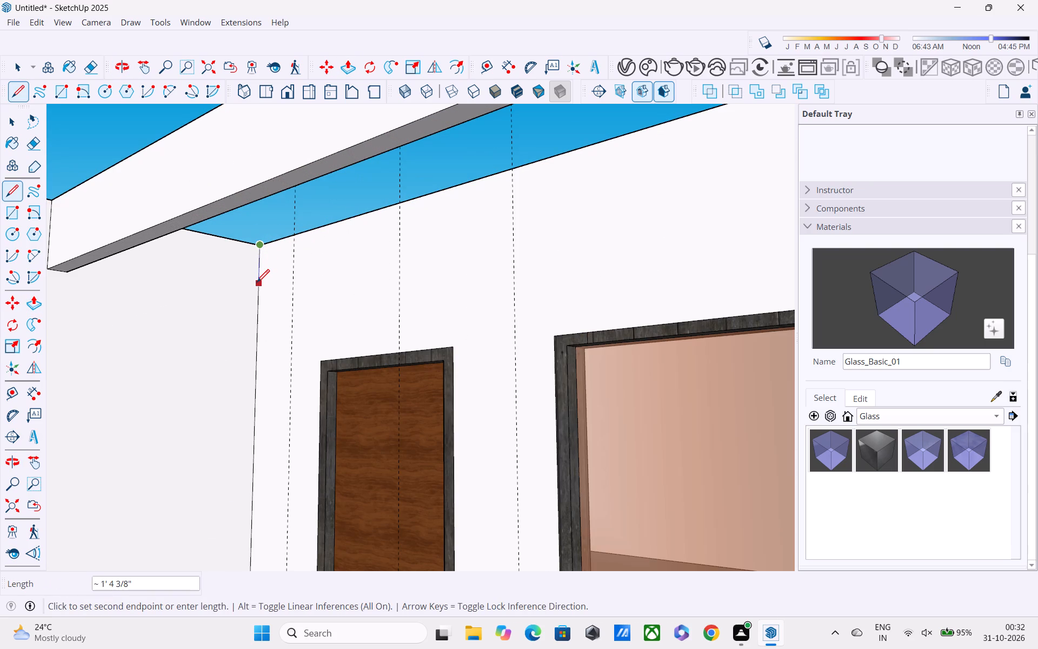
type("2'")
key("Return")
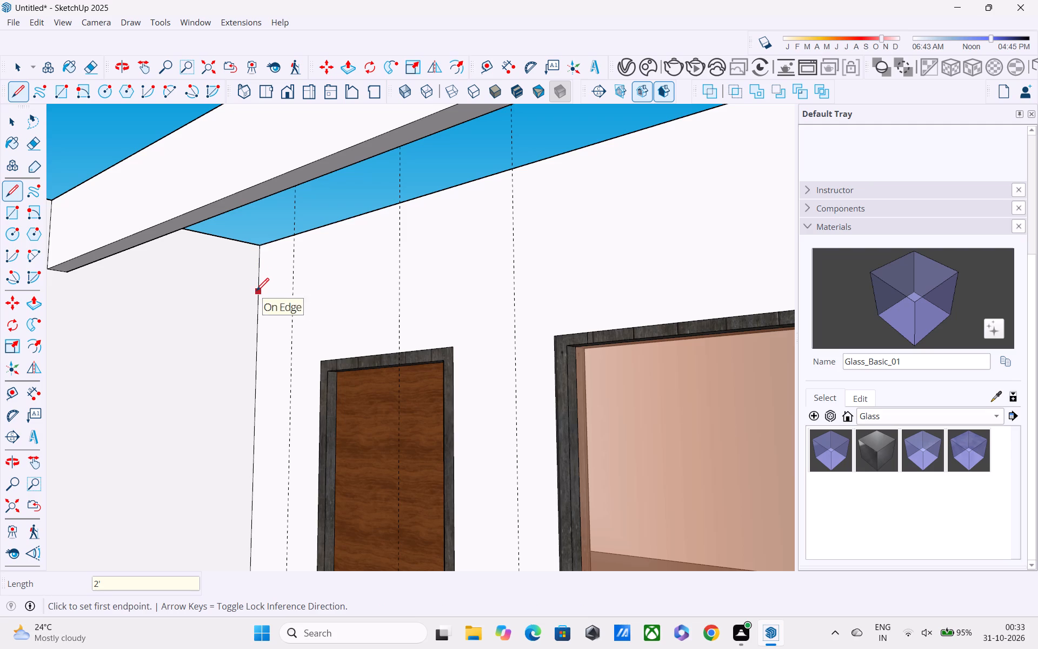
Draw a 20' horizontal line across the balcony's rear wall, 2' below the roof edge, to the end wall.
left_click(259, 301)
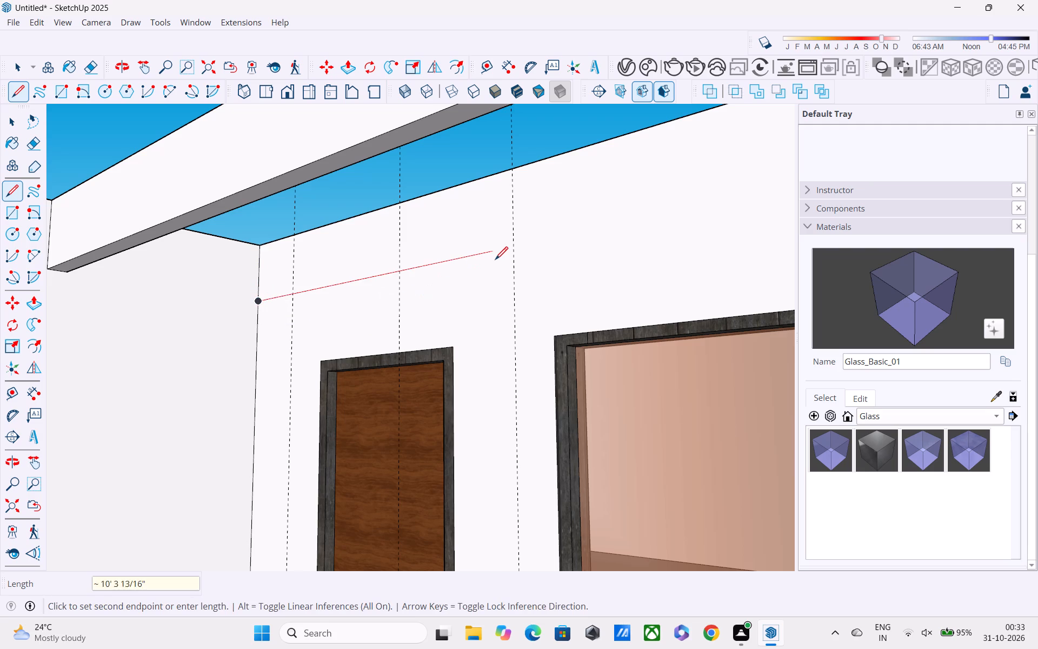
scroll(496, 261, "down", 2)
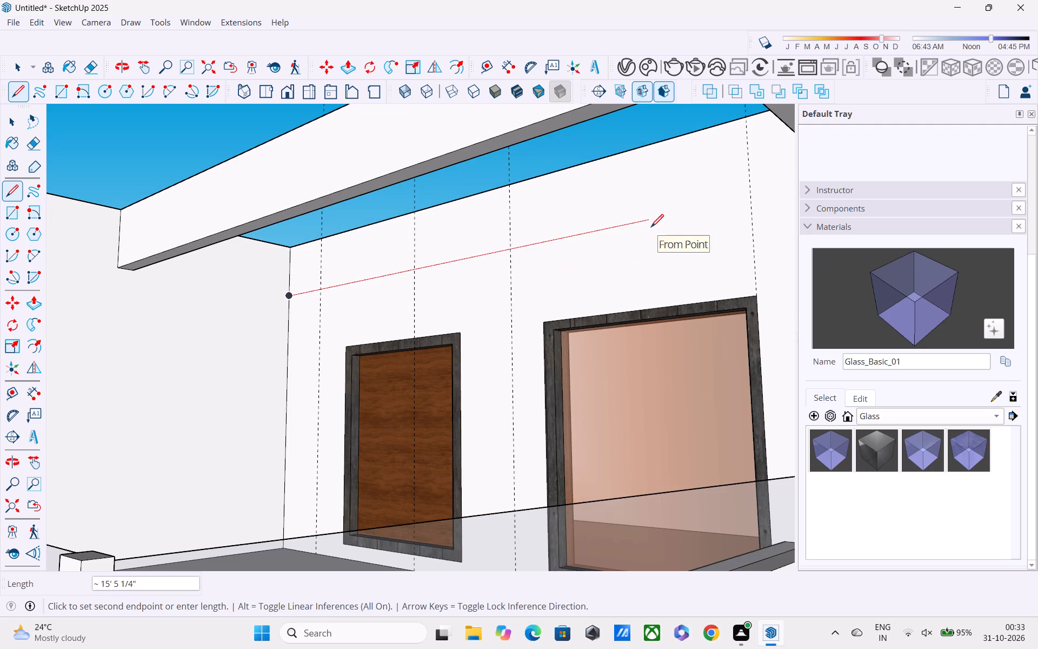
middle_click_drag(650, 227, 408, 218, "shift")
middle_click_drag(409, 220, 822, 346)
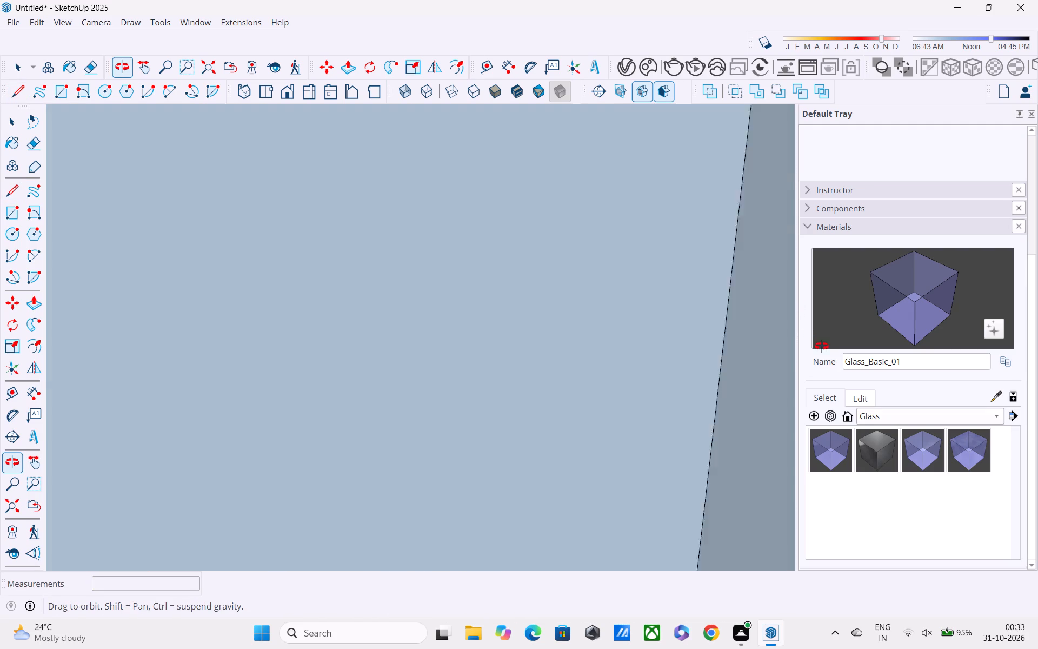
middle_click_drag(822, 346, 855, 420)
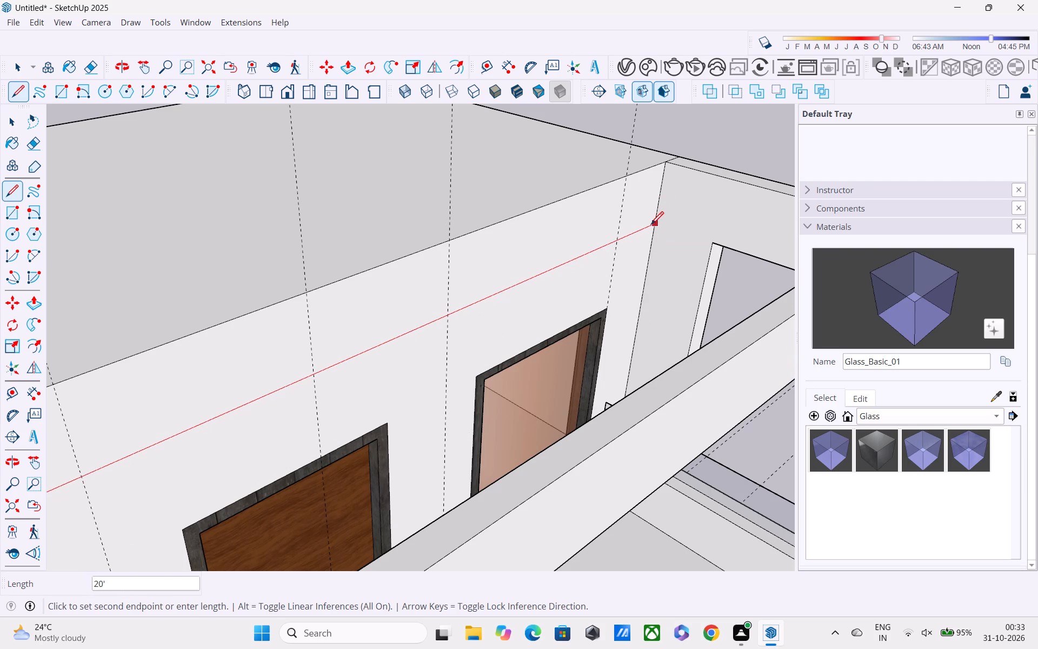
left_click(651, 226)
Push/pull the 2' strip at the top of the balcony's rear wall outward 2' over the door and window.
key("p")
left_click(632, 213)
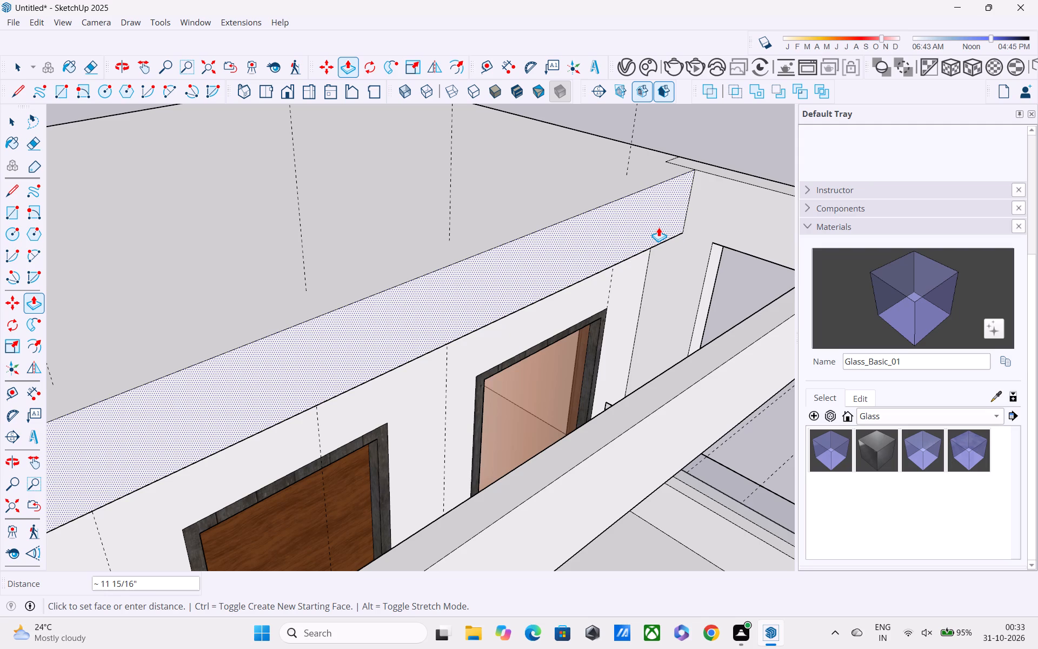
type("3'")
key("Return")
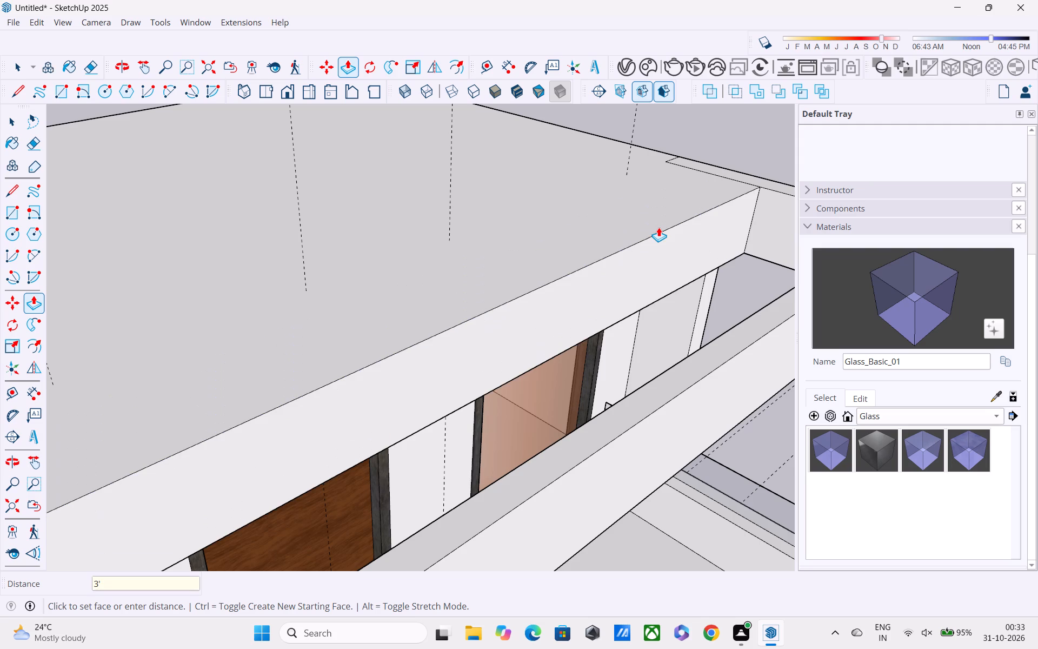
type("2'")
key("Return")
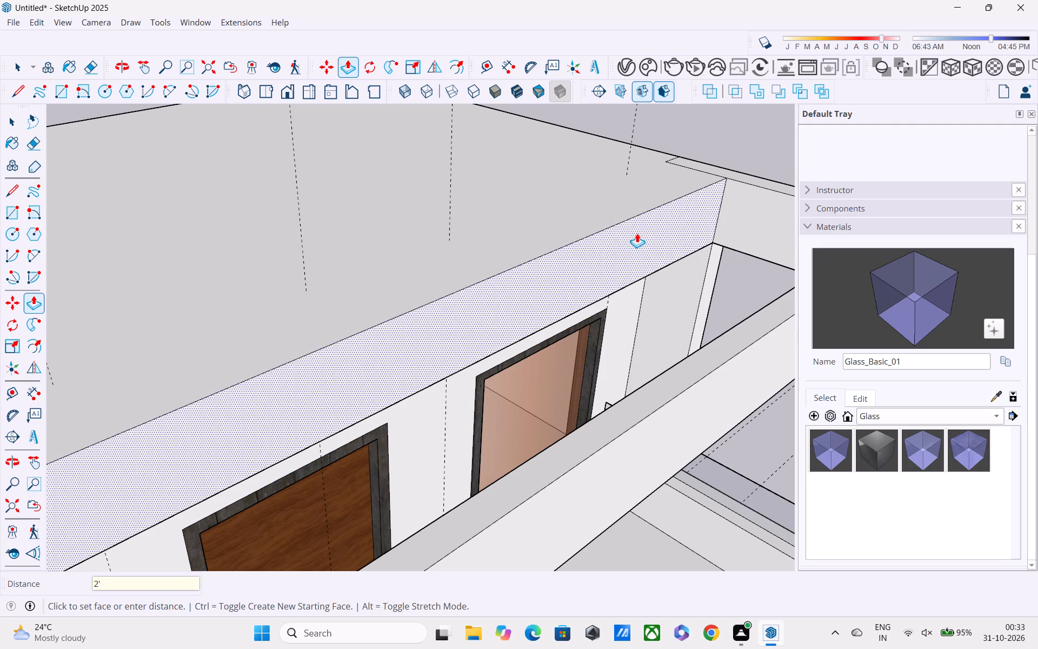
Delete the vertical guide lines that extend above the roof.
middle_click_drag(663, 324, 620, 286)
scroll(601, 279, "down", 5)
middle_click_drag(603, 339, 480, 184)
scroll(470, 189, "down", 2)
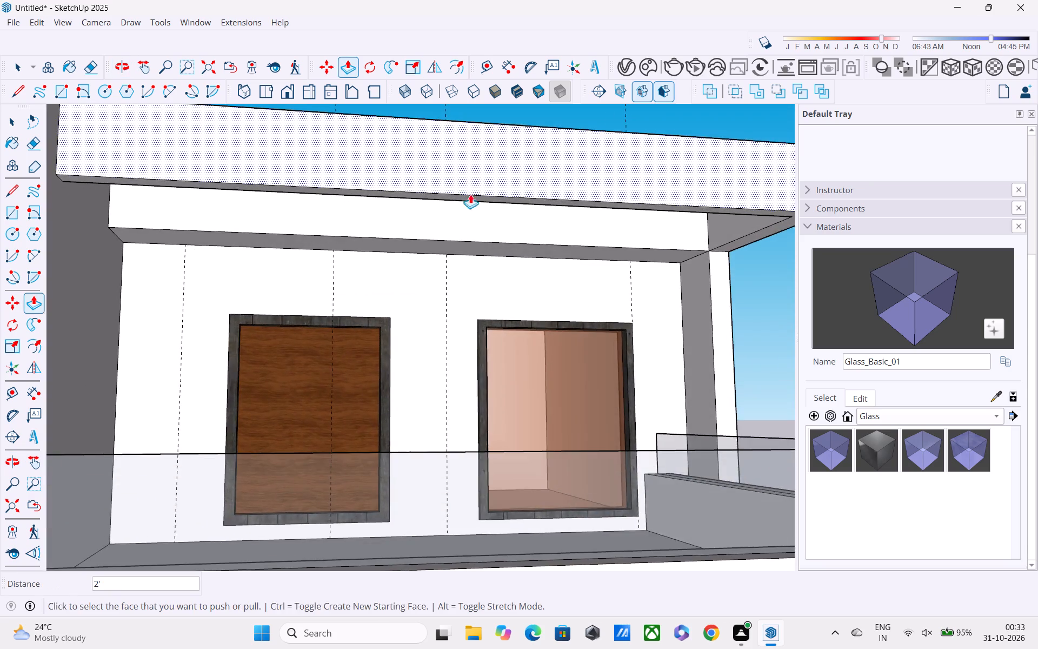
scroll(470, 194, "down", 3)
middle_click_drag(478, 230, 440, 176)
scroll(439, 175, "up", 1)
scroll(438, 176, "down", 3)
middle_click_drag(449, 211, 375, 283)
scroll(361, 280, "down", 3)
middle_click_drag(429, 281, 272, 402)
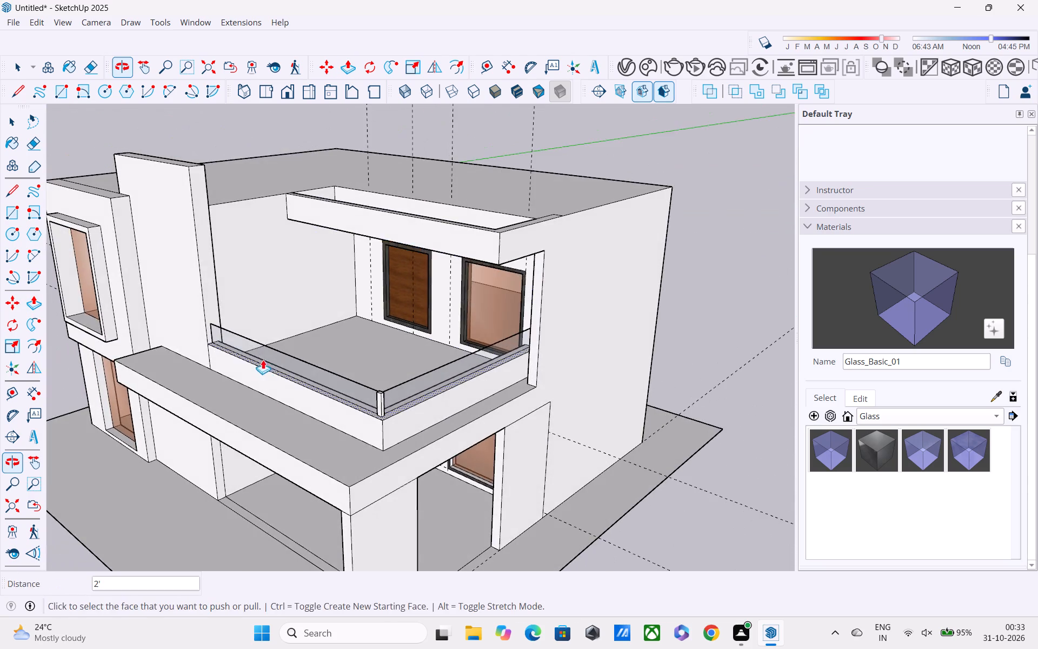
scroll(262, 359, "down", 1)
middle_click_drag(277, 367, 421, 376)
scroll(431, 342, "down", 4)
middle_click_drag(431, 342, 694, 392)
middle_click_drag(470, 375, 773, 369)
scroll(530, 368, "up", 1)
scroll(501, 338, "down", 3)
key("space")
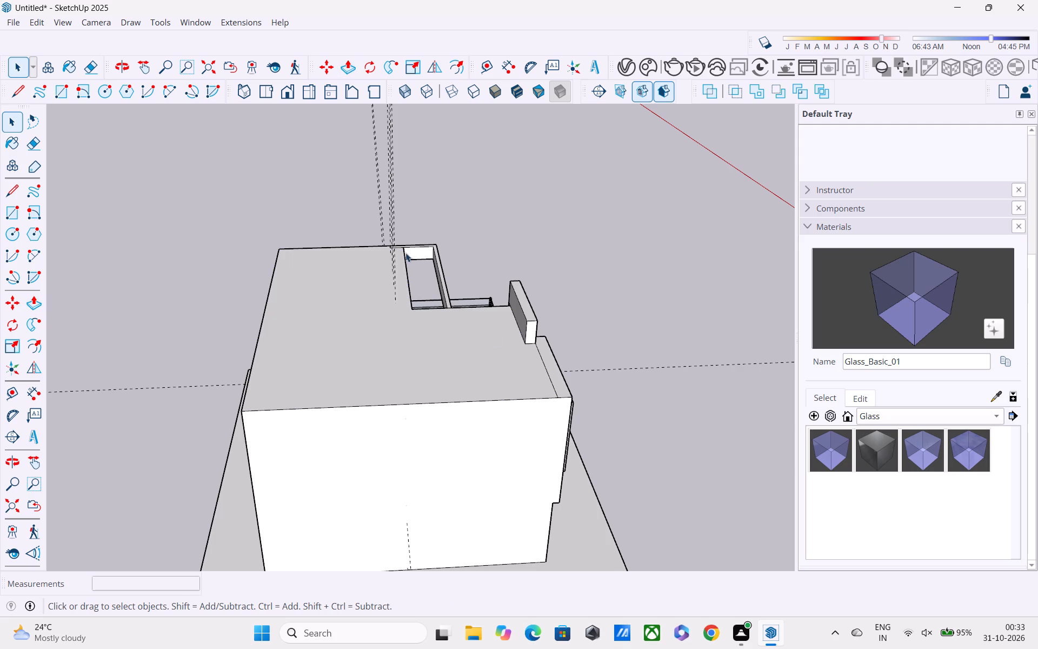
left_click_drag(442, 129, 314, 144)
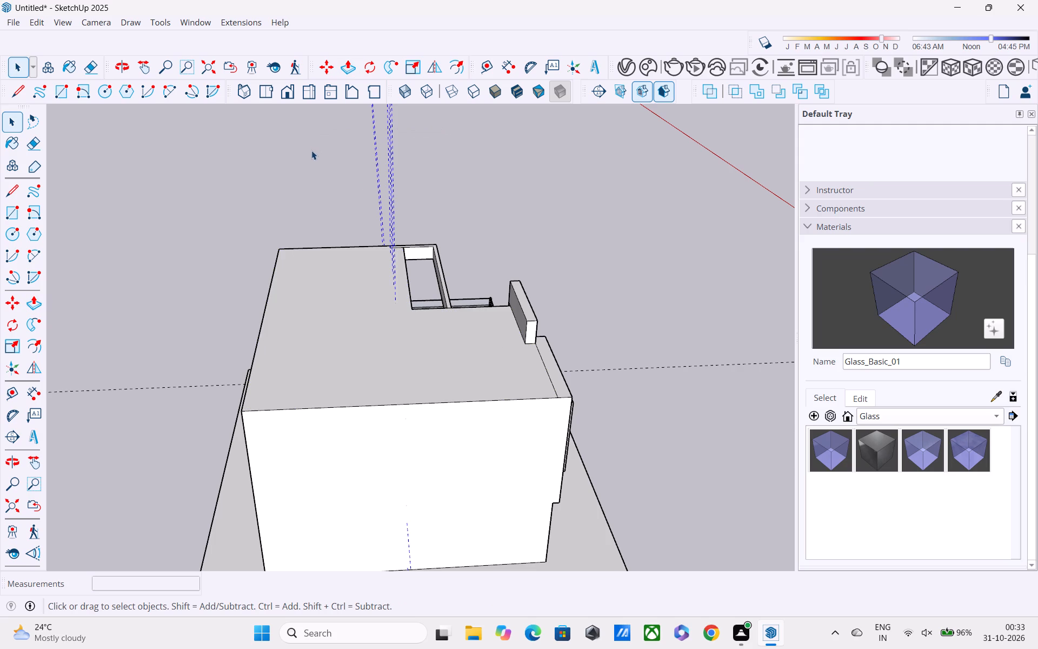
key("Delete")
Examine the house's front facade, checking the balcony and overhead beam from several angles.
middle_click_drag(470, 294, 214, 235)
scroll(470, 295, "down", 1)
scroll(522, 347, "up", 1)
middle_click_drag(522, 347, 276, 233)
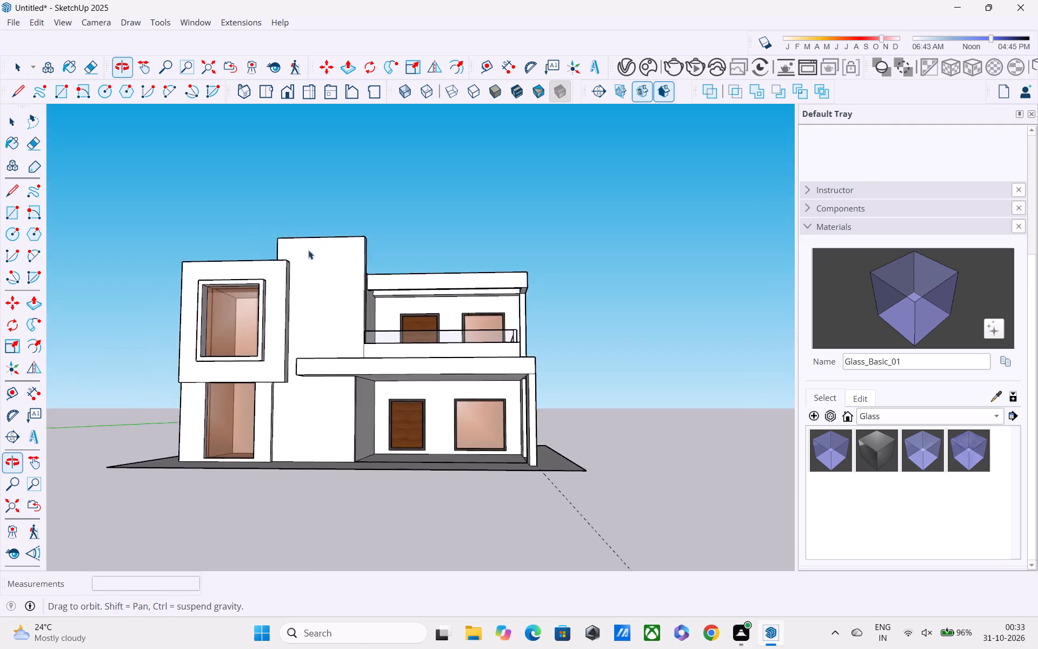
scroll(406, 305, "up", 3)
middle_click_drag(421, 314, 359, 279)
scroll(363, 282, "down", 4)
middle_click_drag(392, 359, 480, 427)
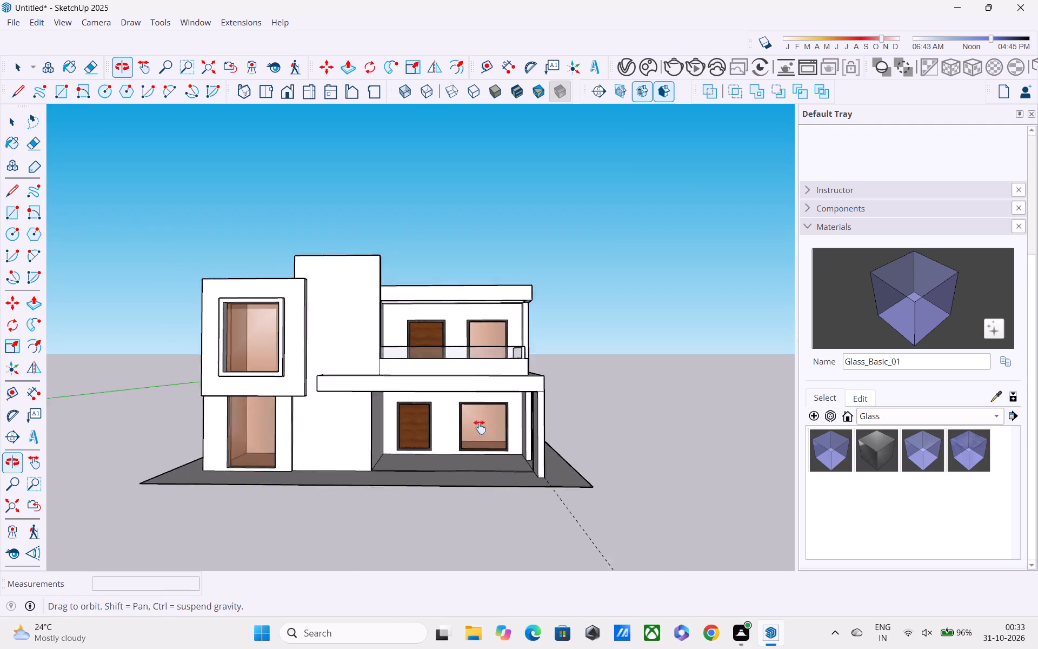
middle_click_drag(480, 427, 547, 451)
scroll(540, 422, "down", 3)
middle_click_drag(540, 422, 340, 390)
scroll(397, 405, "up", 1)
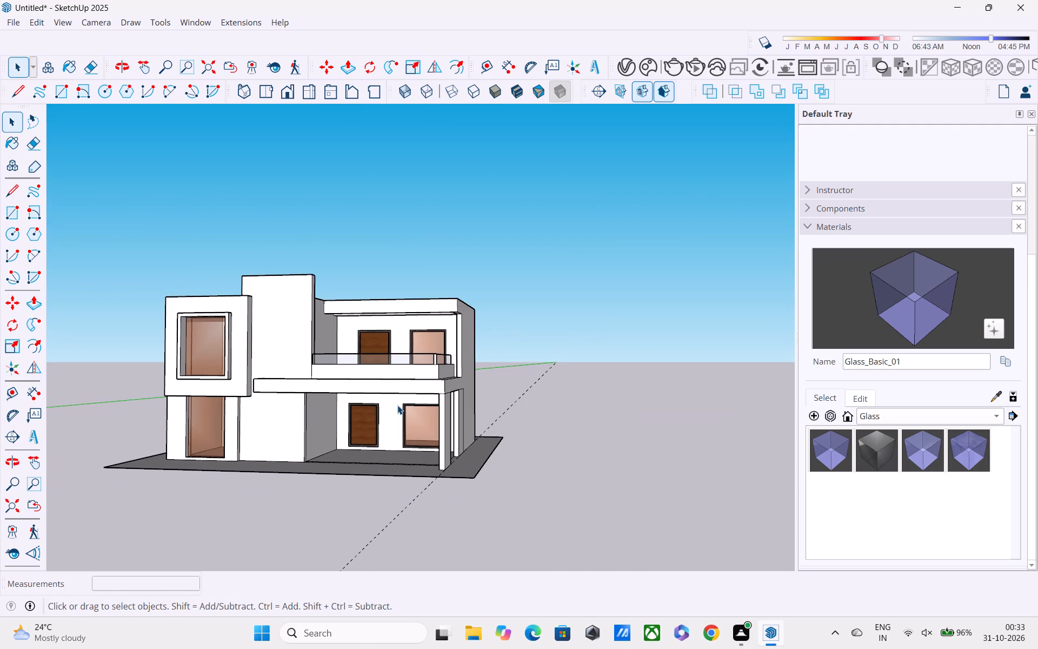
Save the model in the Documents folder as "sk up pro 29".
key("ctrl+s")
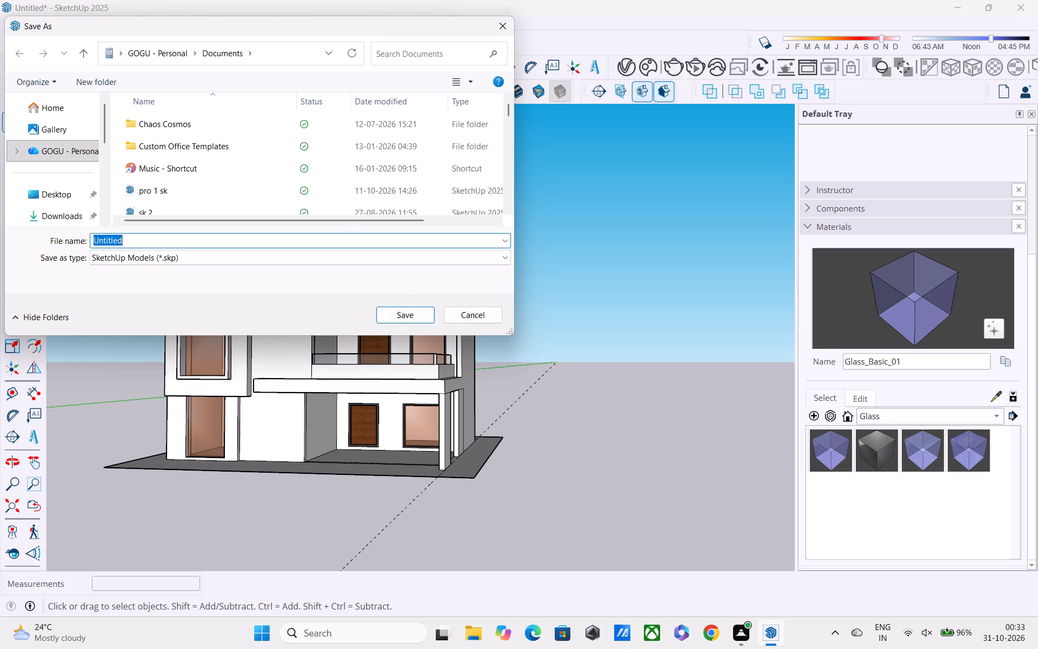
key("BackSpace")
type("sk up")
key("space")
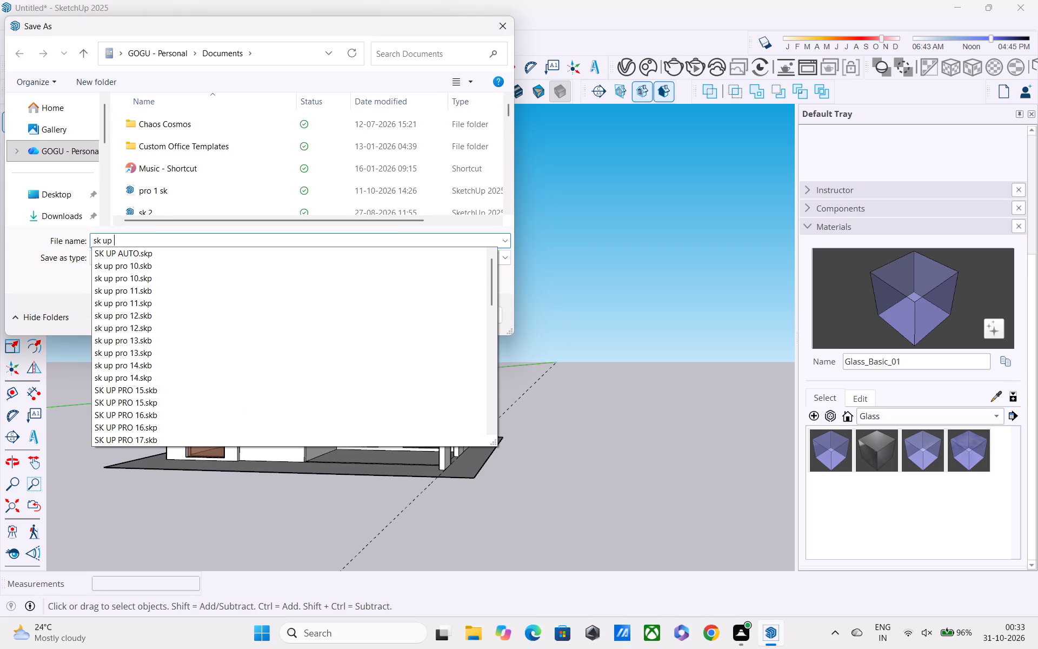
type("pro")
key("space")
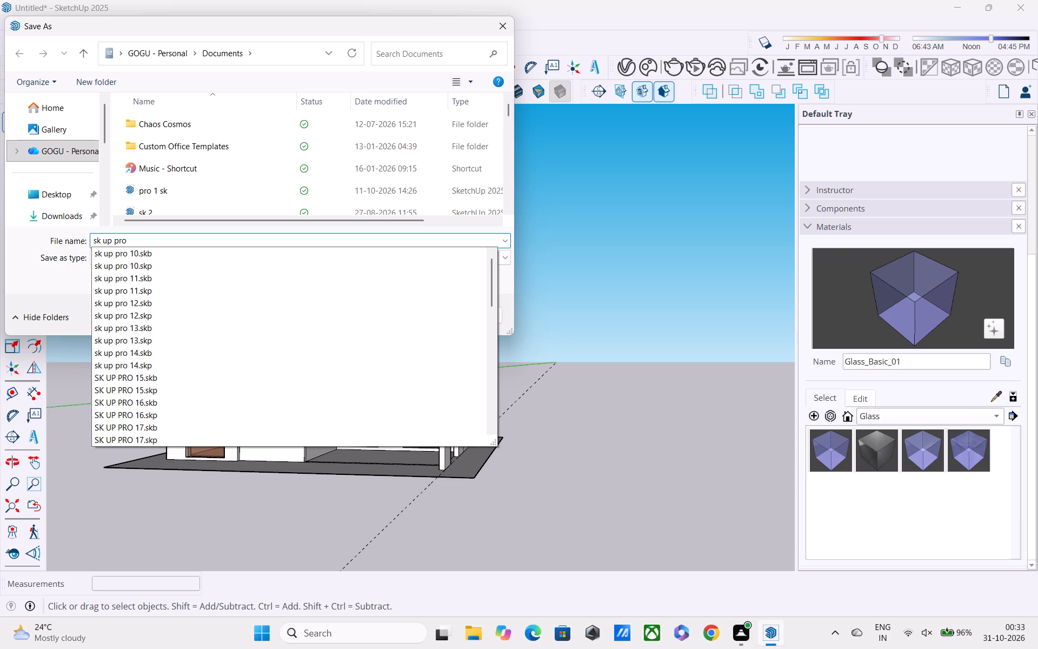
type("29")
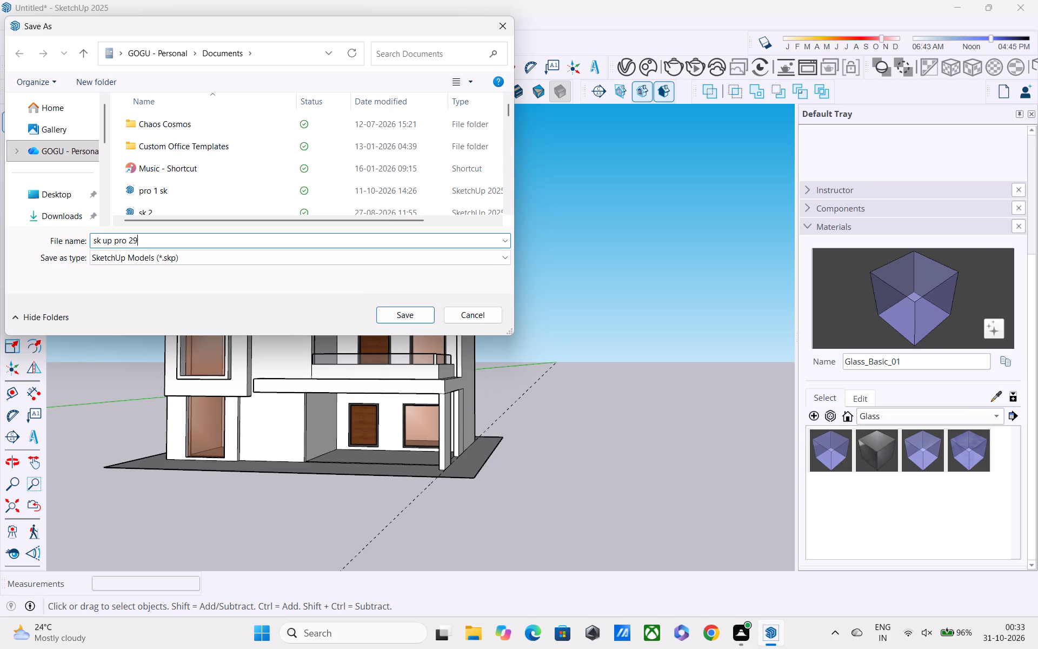
key("BackSpace")
key("8")
key("BackSpace")
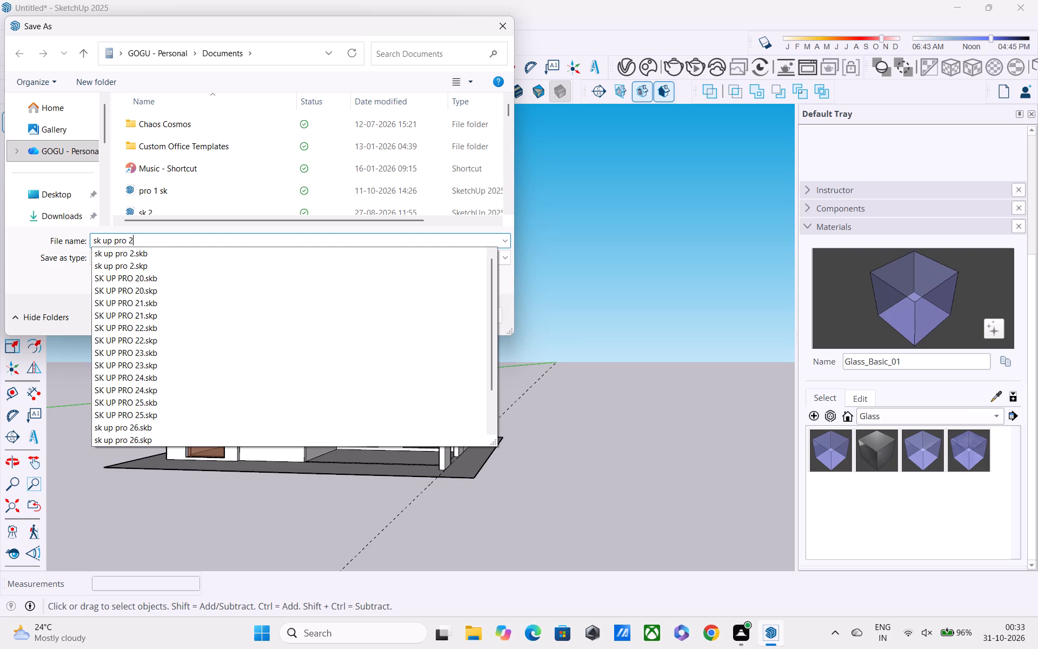
key("9")
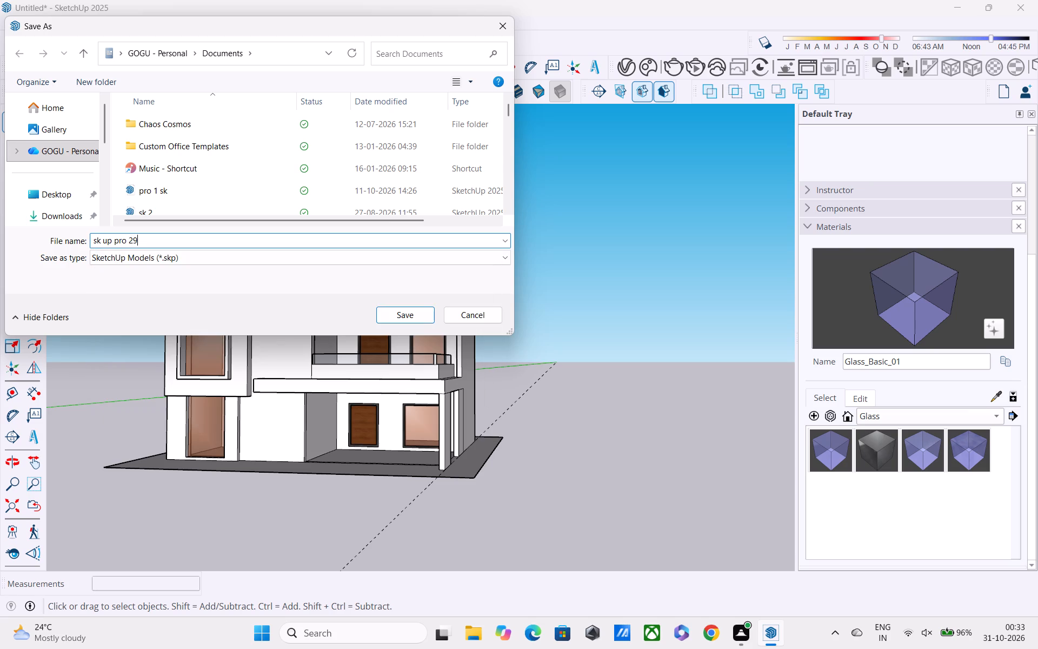
key("Return")
Examine the whole house from the front, both at eye level and from above.
scroll(348, 241, "up", 1)
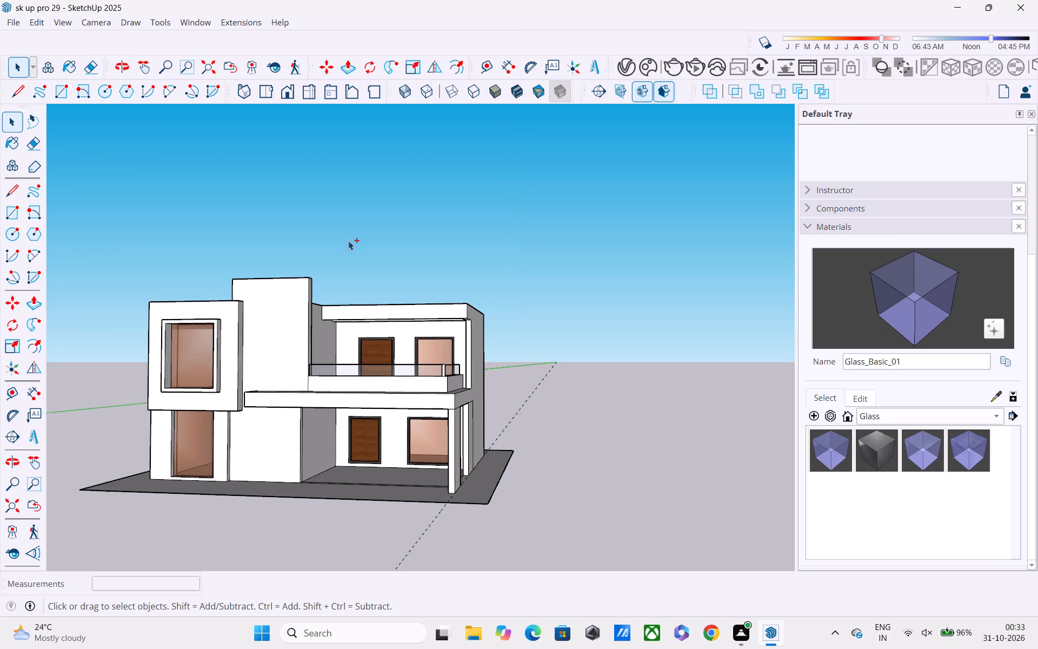
scroll(348, 241, "up", 1)
scroll(340, 243, "down", 3)
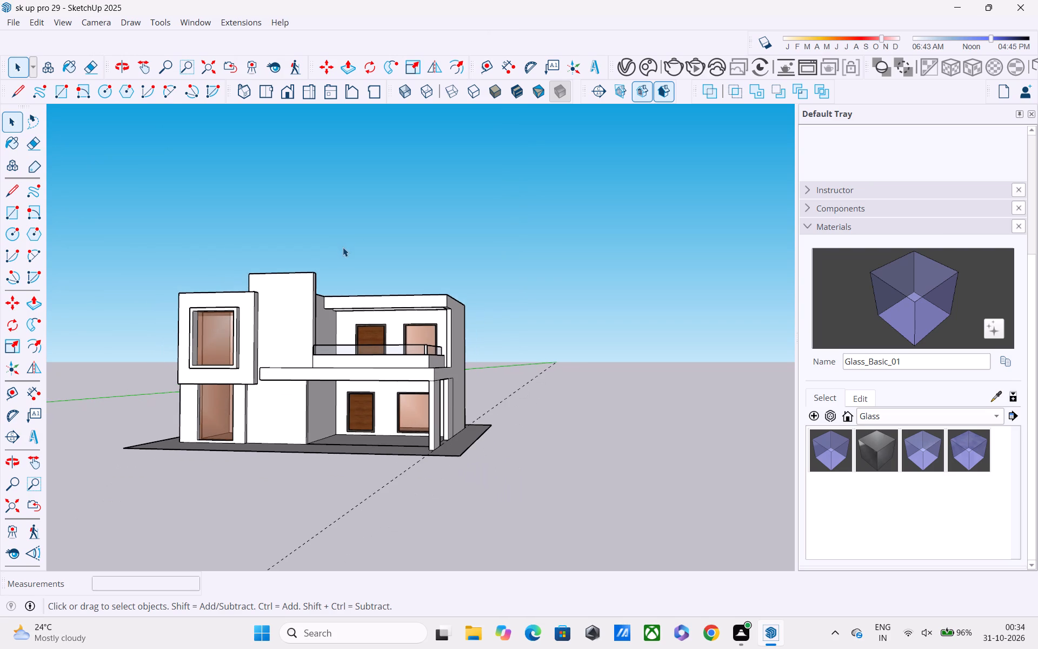
scroll(363, 331, "up", 2)
middle_click_drag(362, 334, 384, 399)
scroll(384, 392, "down", 2)
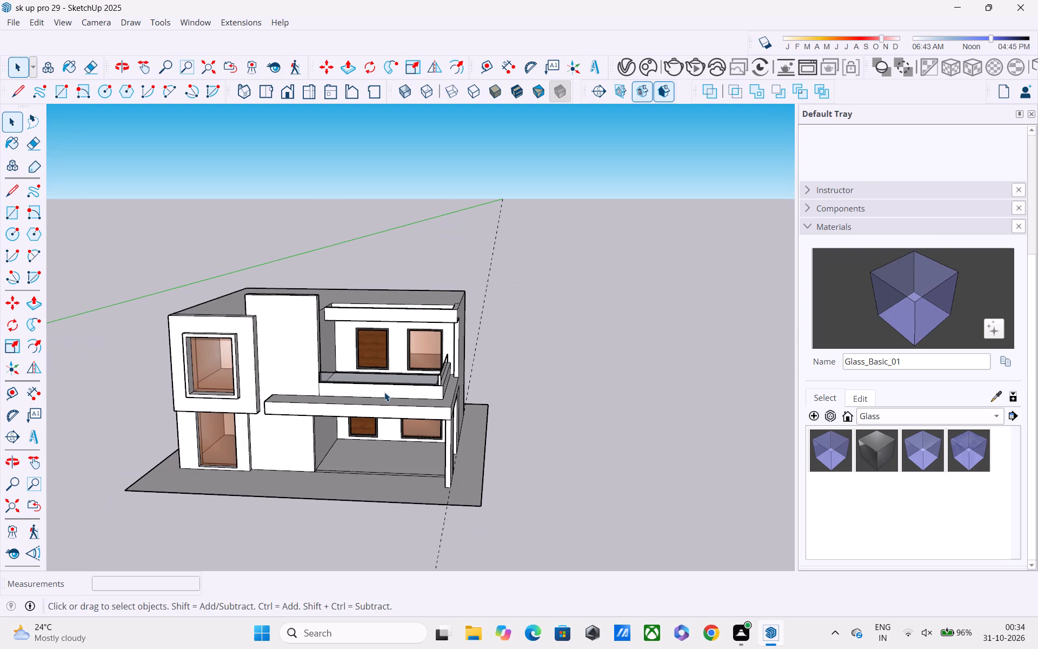
scroll(478, 402, "down", 1)
middle_click_drag(461, 392, 458, 390)
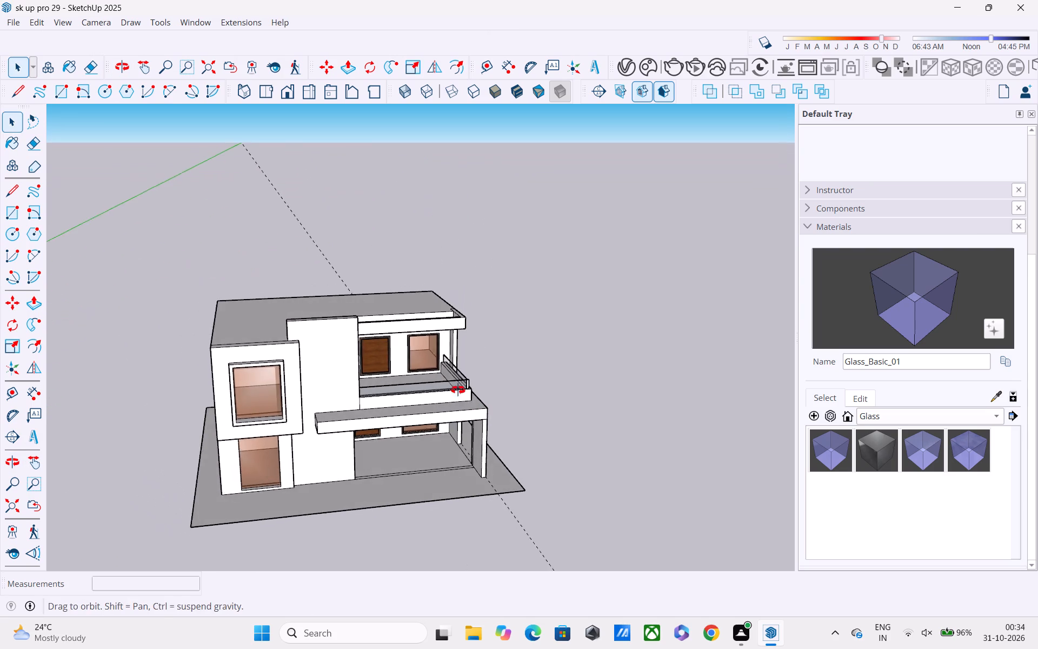
middle_click_drag(458, 390, 389, 333)
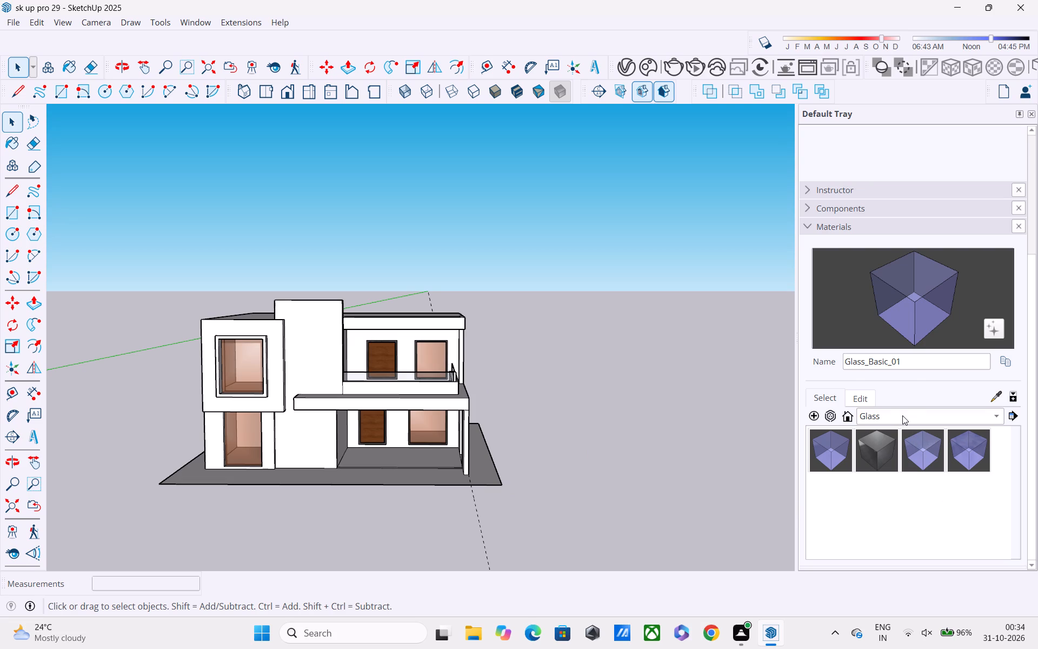
Paint the front face of the overhead balcony beam with M04_Stone_Frost from the Solid Colors materials.
left_click(902, 415)
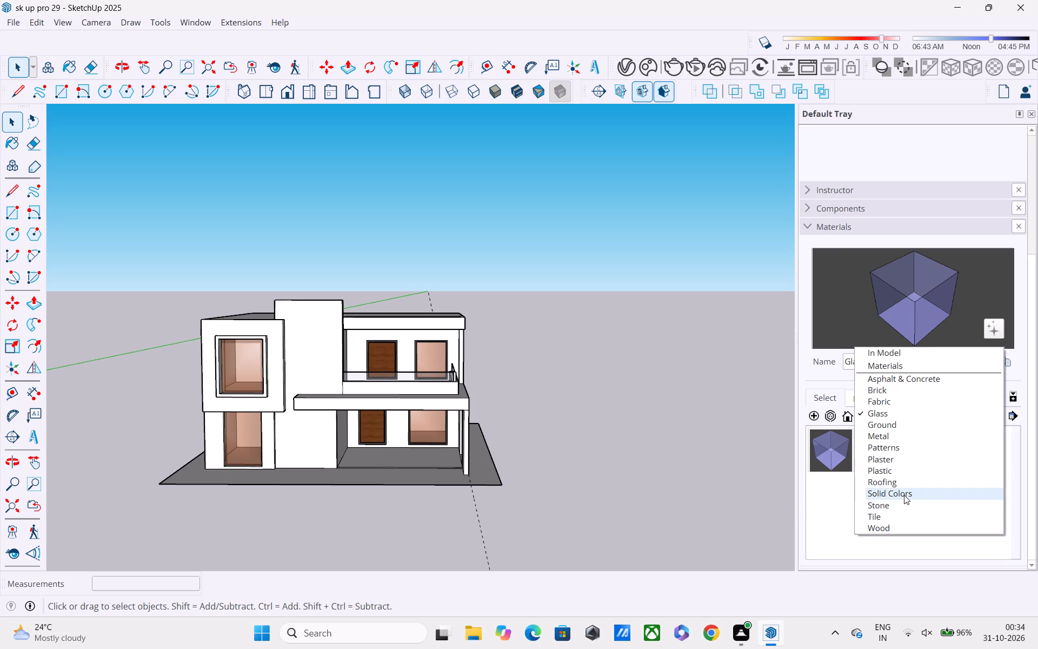
left_click(904, 495)
scroll(904, 478, "down", 1)
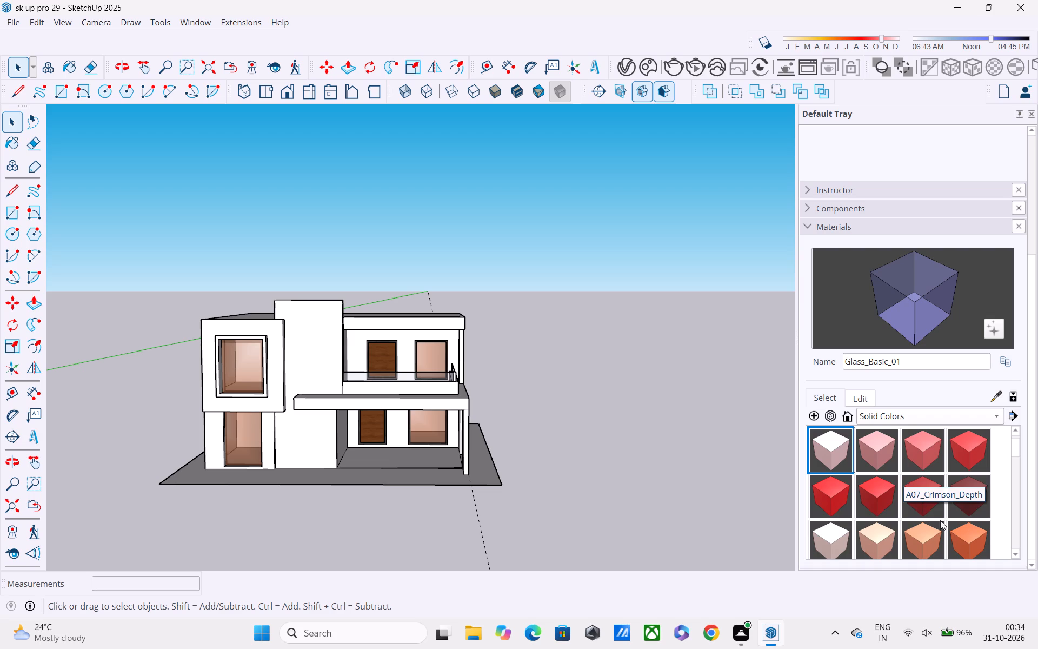
scroll(948, 371, "down", 7)
scroll(921, 480, "down", 9)
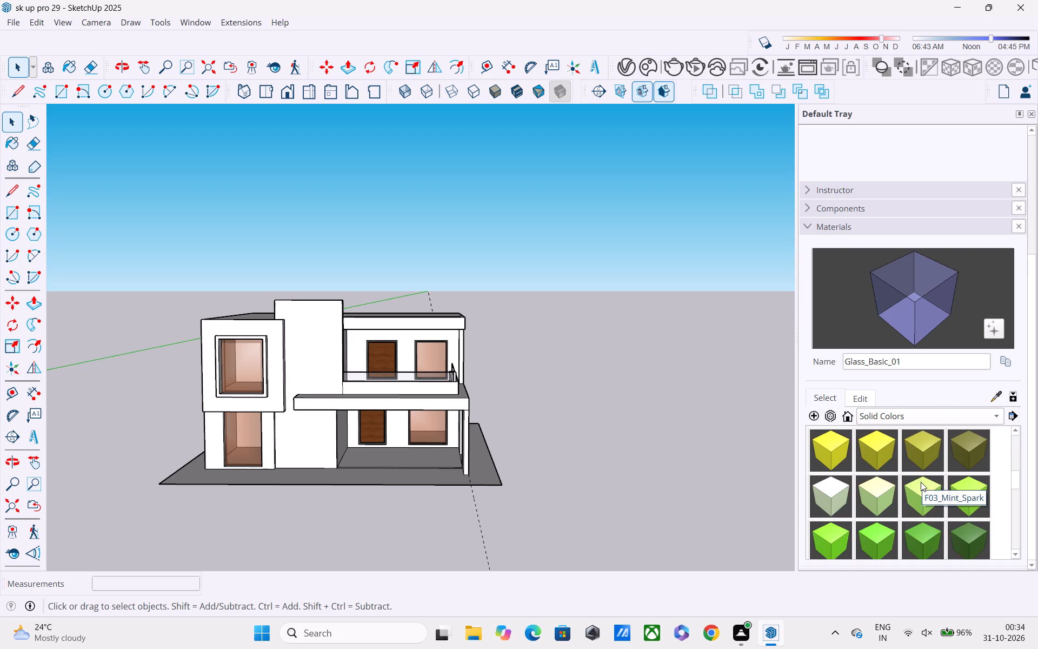
scroll(921, 482, "down", 15)
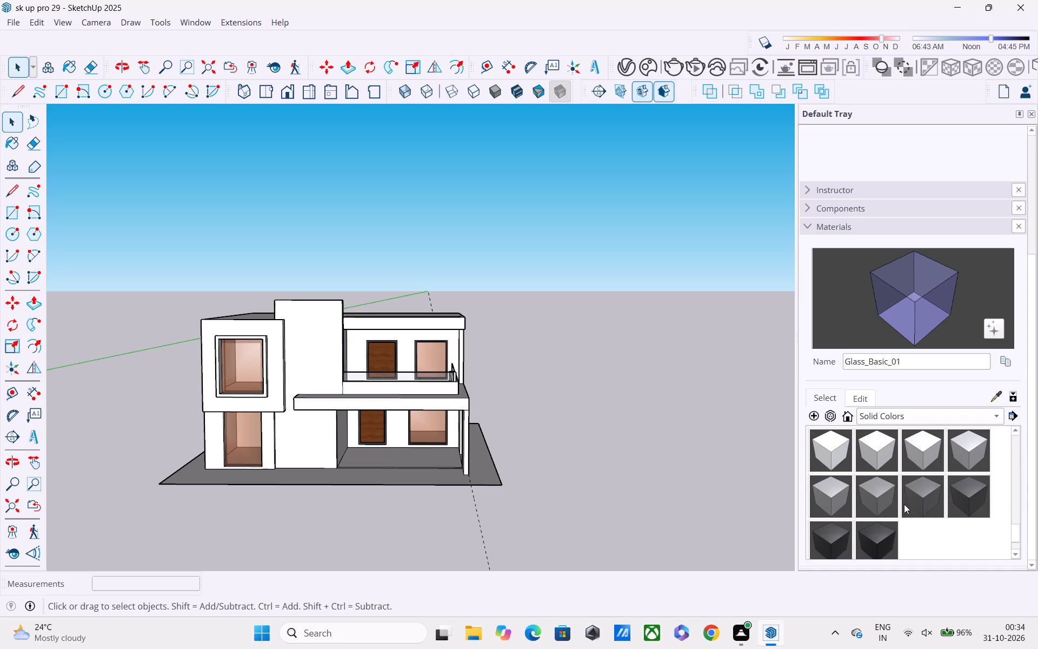
left_click(836, 484)
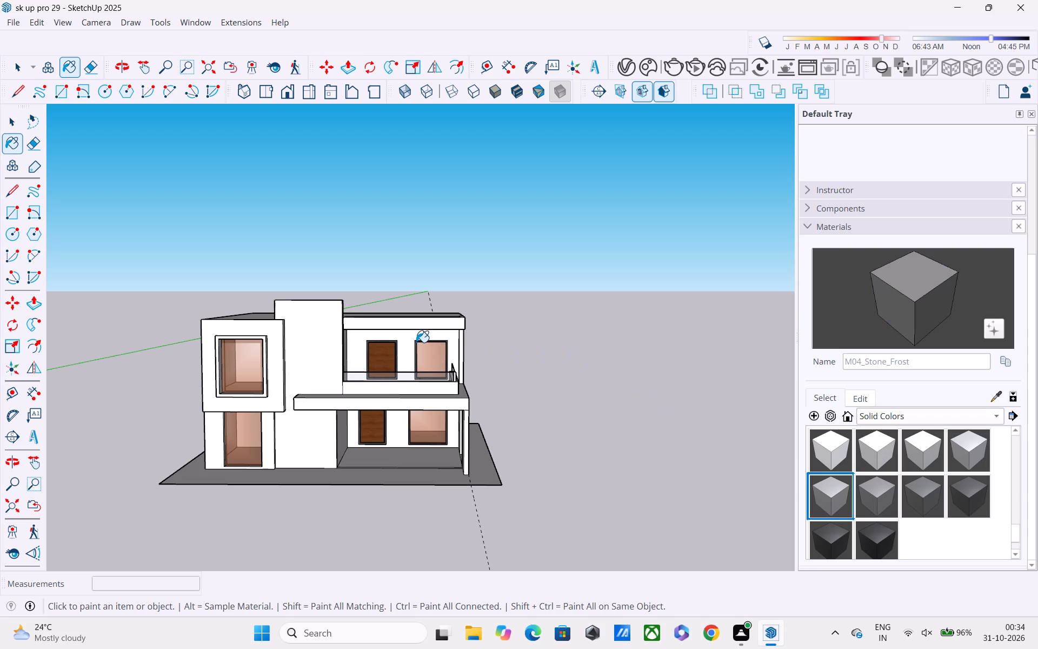
left_click(453, 321)
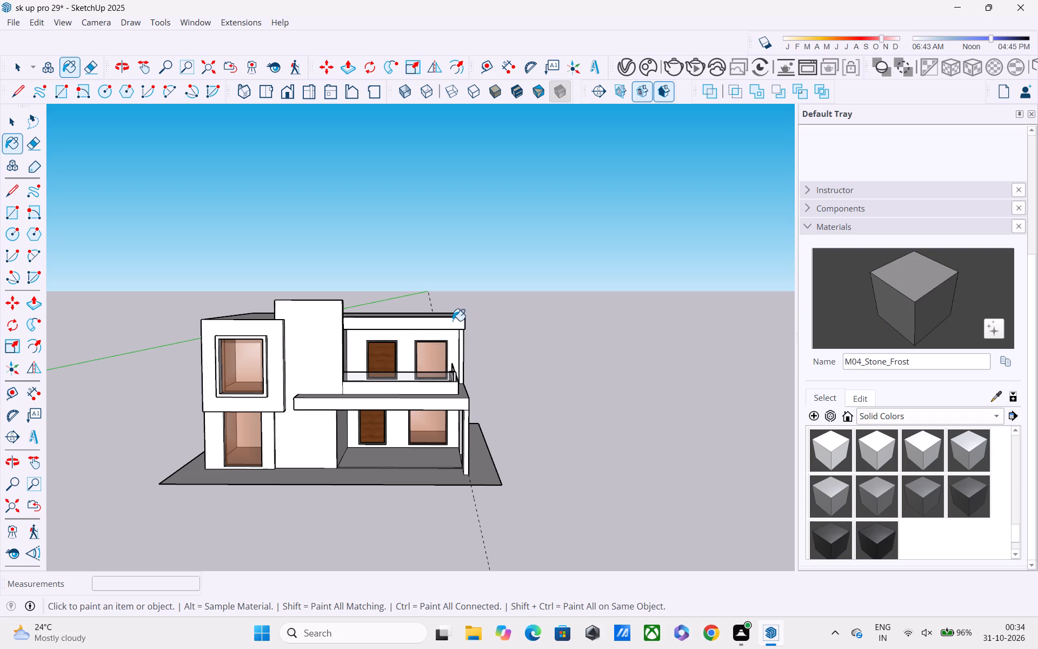
Paint the house's outer side wall, including the adjoining end of the overhead balcony beam, with M04_Stone_Frost.
middle_click_drag(451, 320, 184, 430)
scroll(456, 237, "up", 1)
scroll(431, 312, "up", 2)
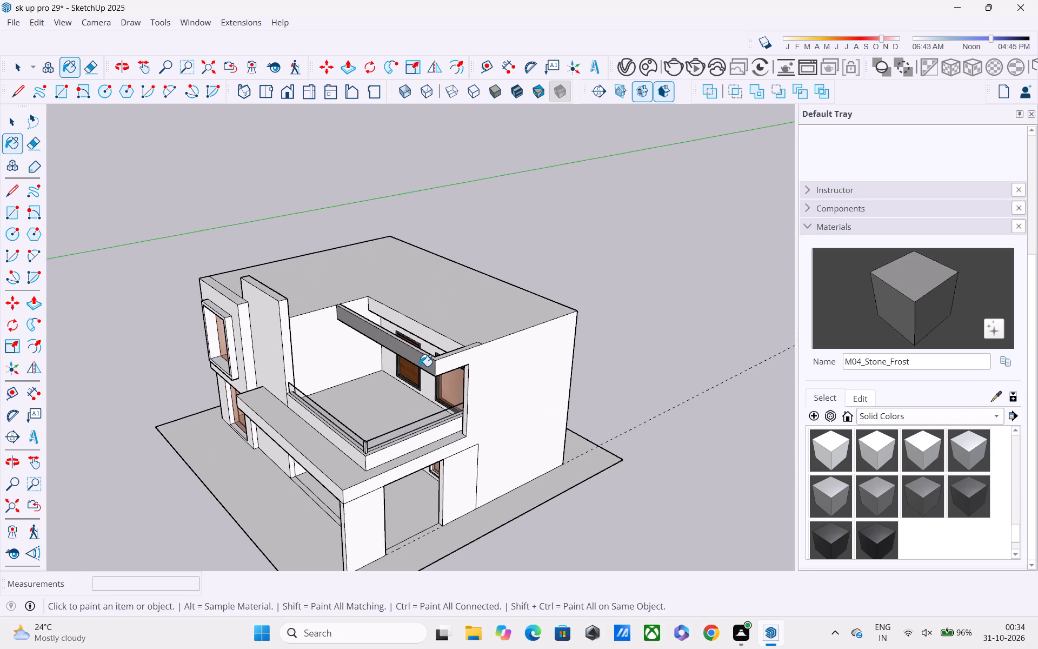
scroll(420, 362, "up", 2)
left_click(451, 368)
left_click(452, 343)
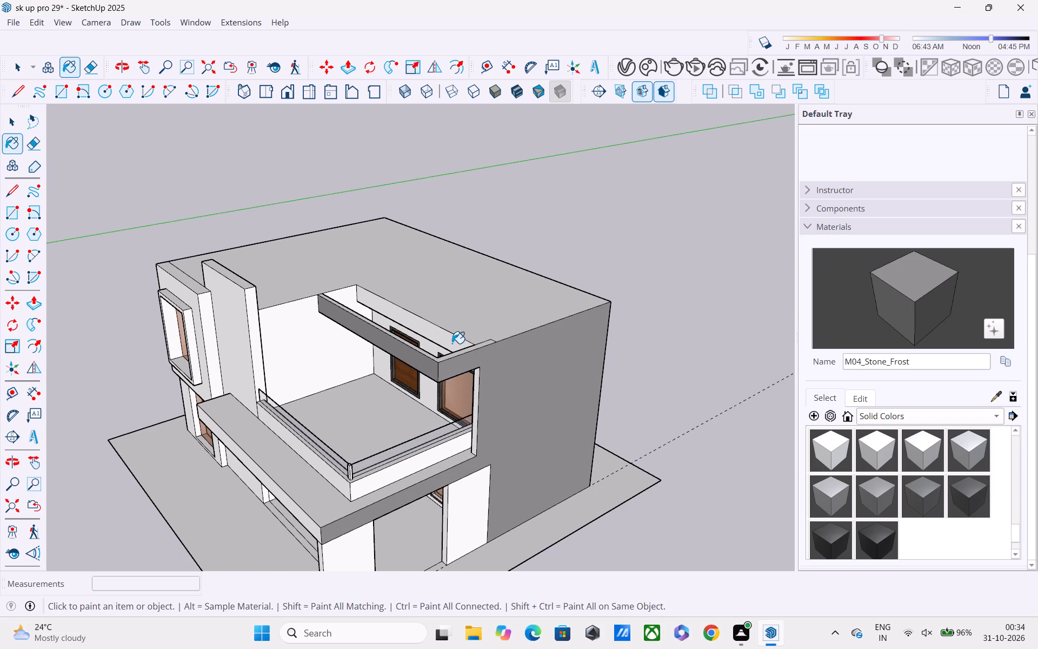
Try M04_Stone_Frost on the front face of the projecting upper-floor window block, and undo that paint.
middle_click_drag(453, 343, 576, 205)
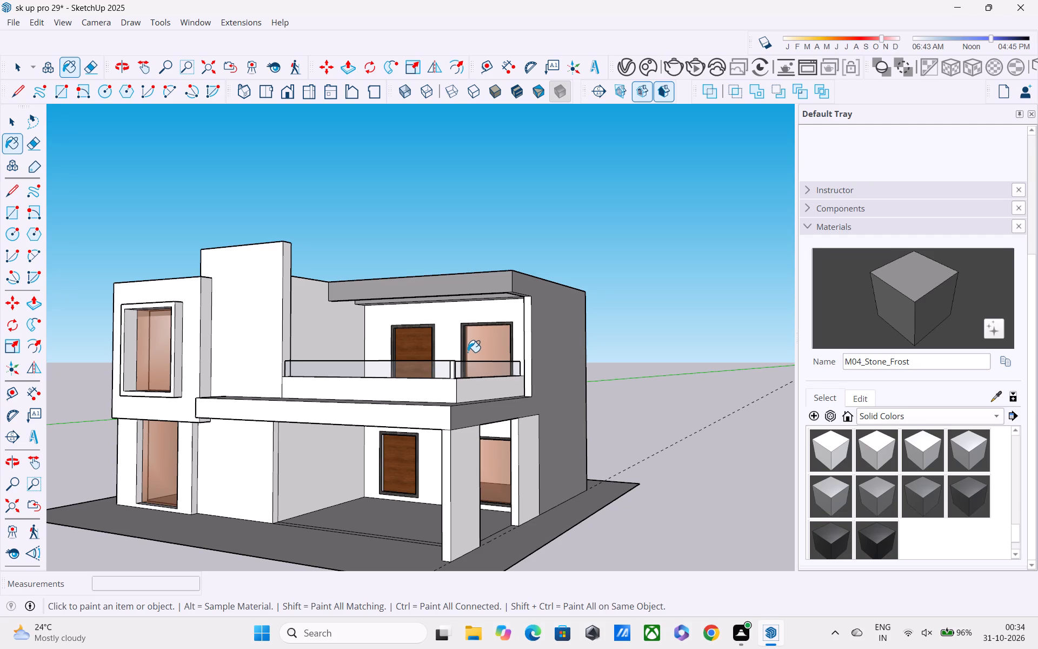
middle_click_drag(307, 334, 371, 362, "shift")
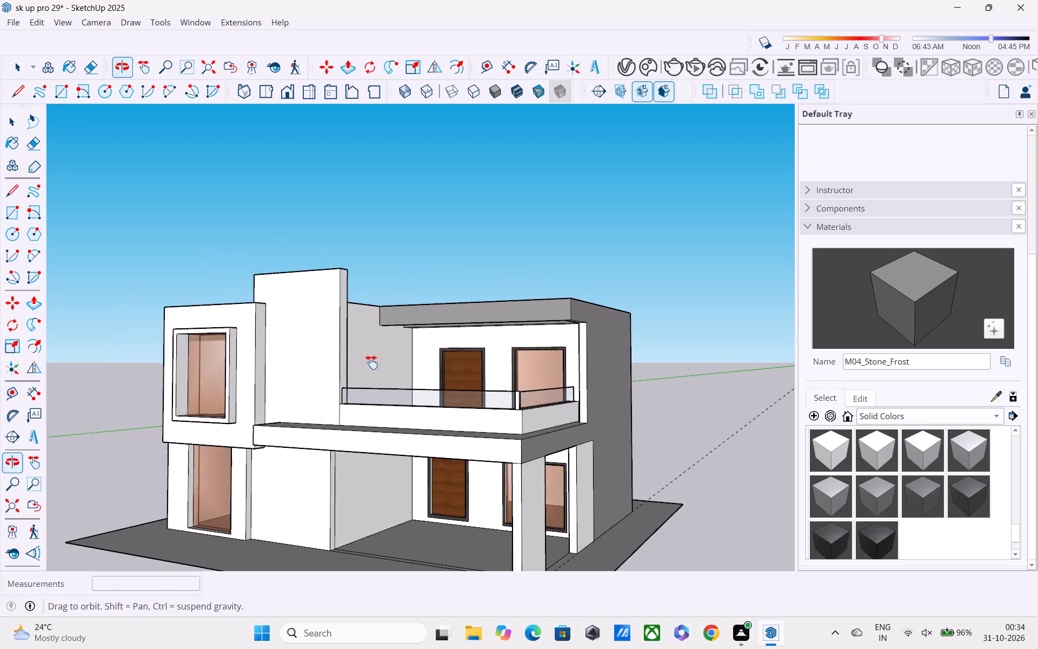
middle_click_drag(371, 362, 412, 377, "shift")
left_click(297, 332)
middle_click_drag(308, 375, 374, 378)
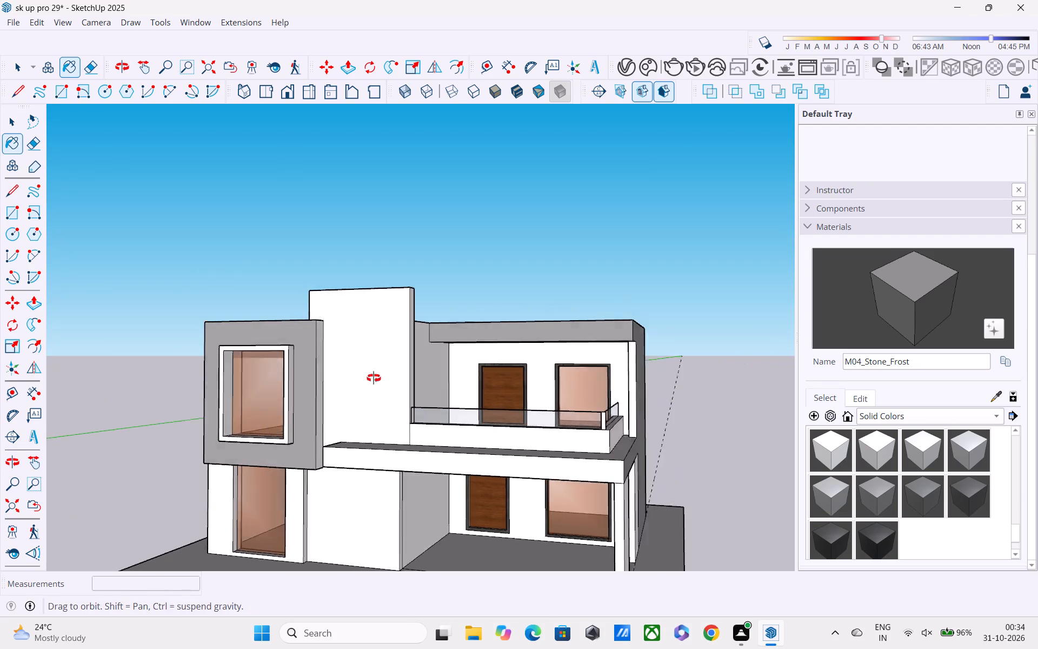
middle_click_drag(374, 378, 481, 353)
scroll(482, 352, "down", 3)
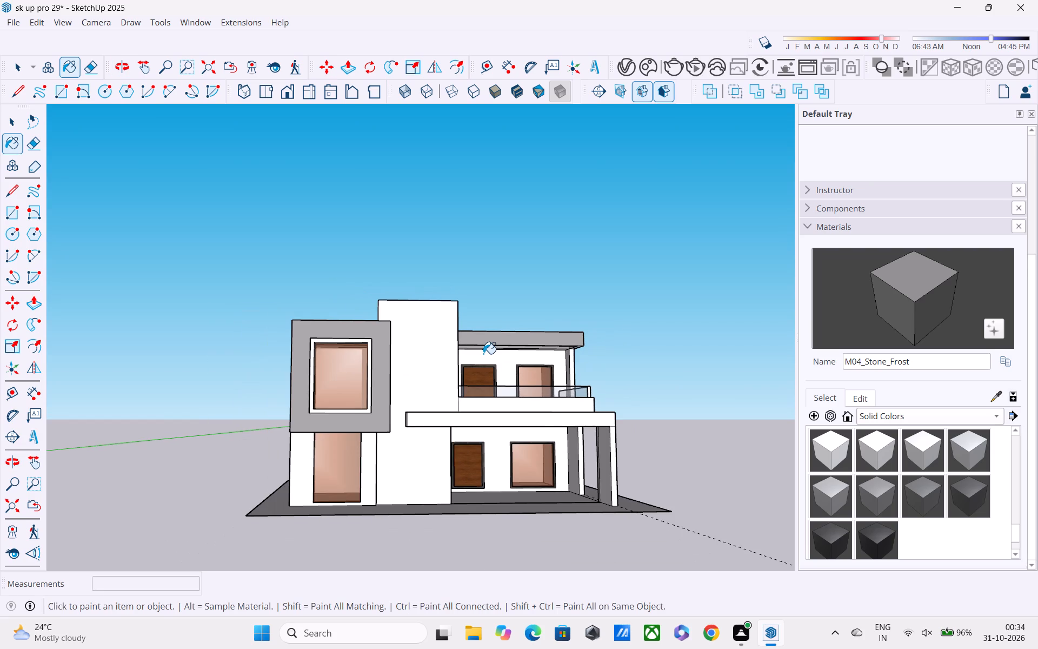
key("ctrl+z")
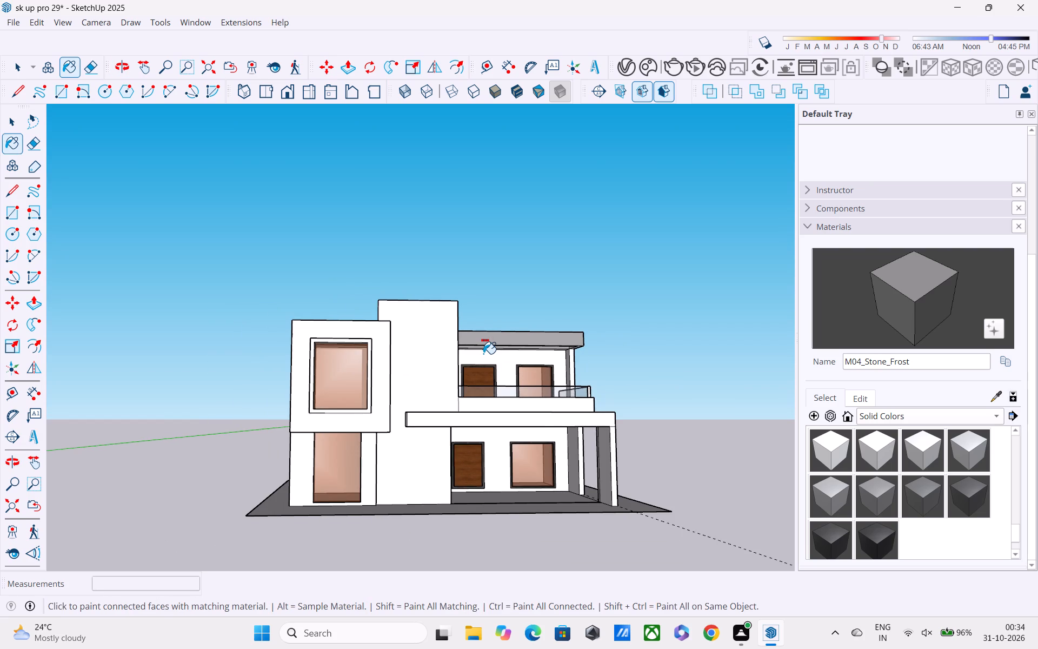
Copy the top front edge of the projecting upper window block about 1' 1" straight down its front face.
key("space")
type("L")
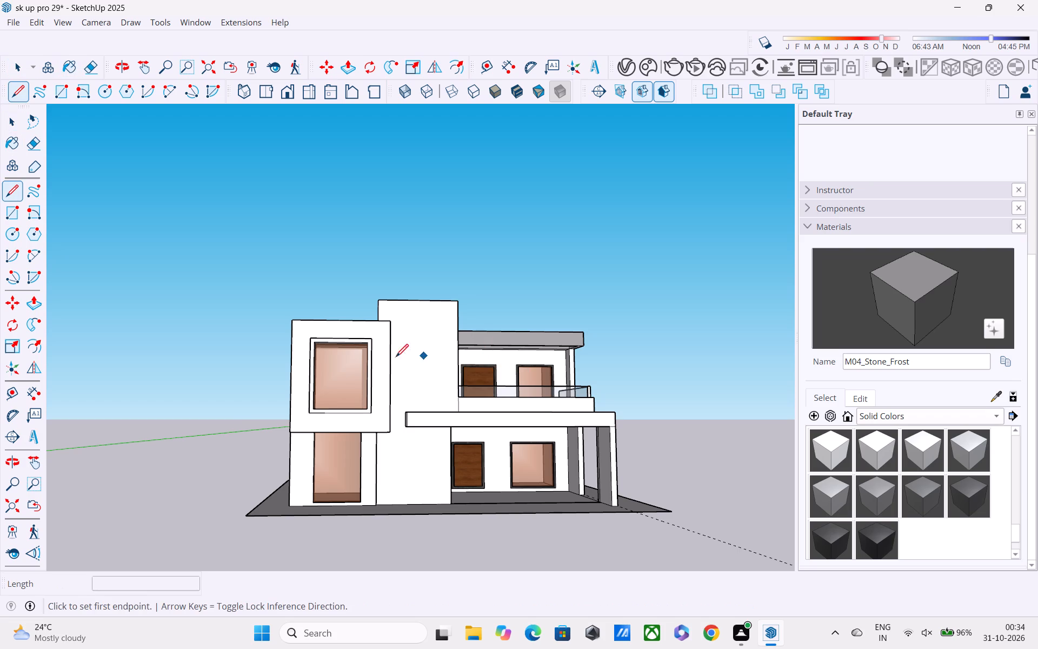
scroll(302, 295, "up", 2)
scroll(298, 358, "up", 3)
key("space")
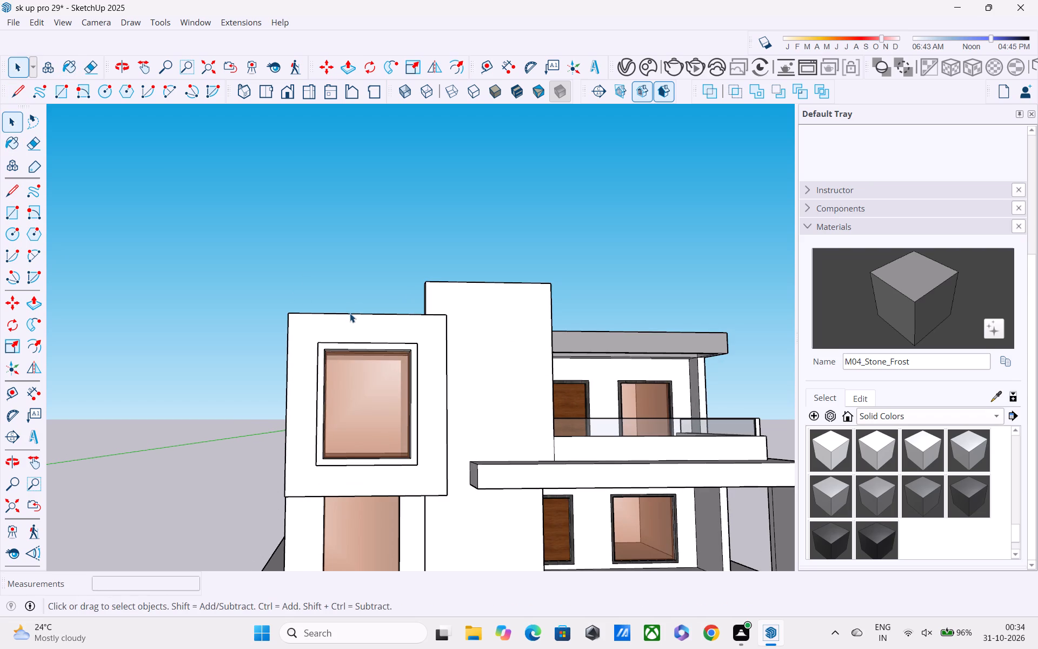
left_click(350, 314)
key("m")
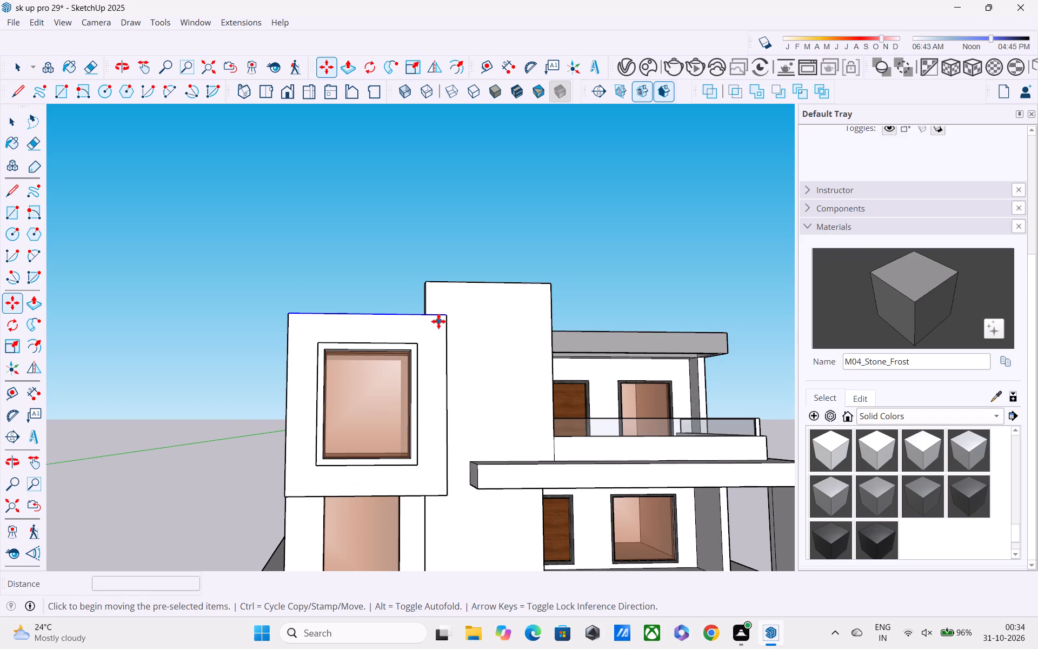
left_click(442, 317)
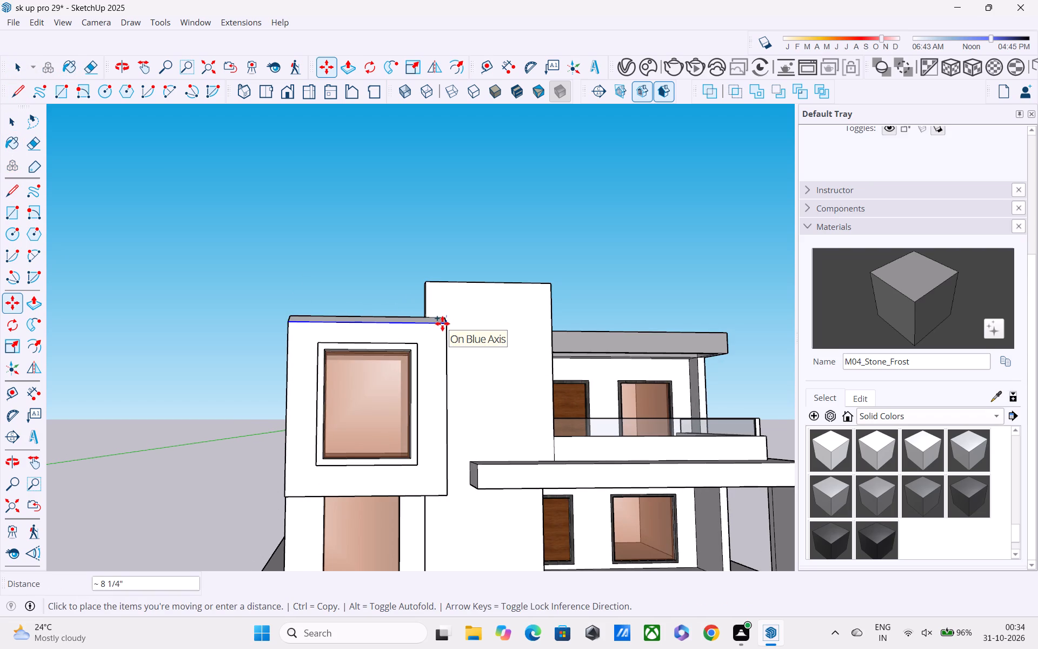
scroll(442, 328, "up", 3)
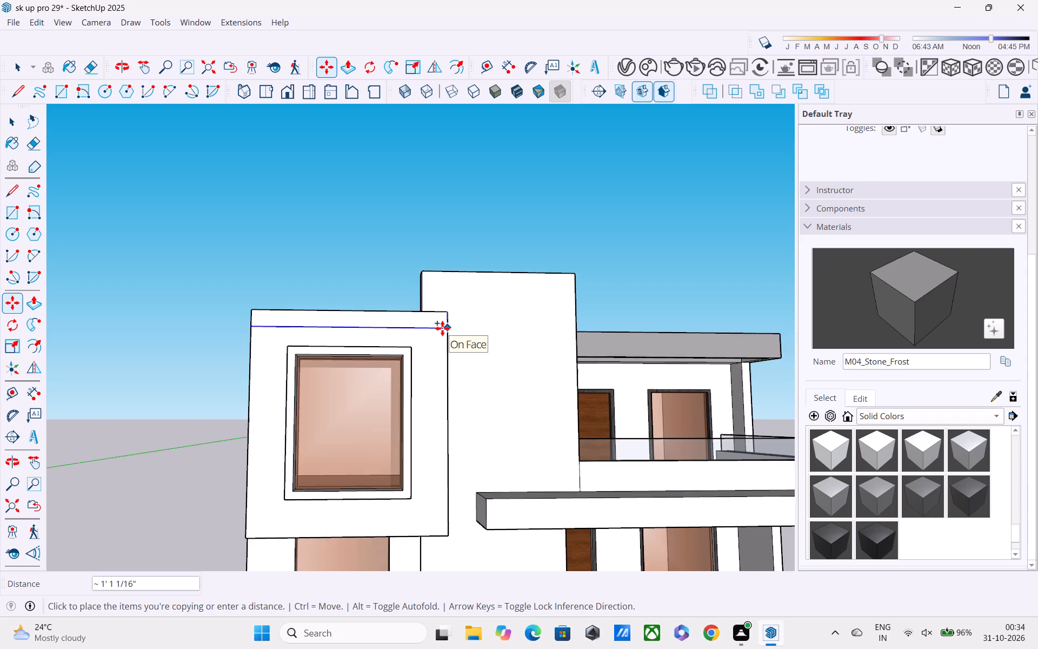
scroll(442, 328, "up", 2)
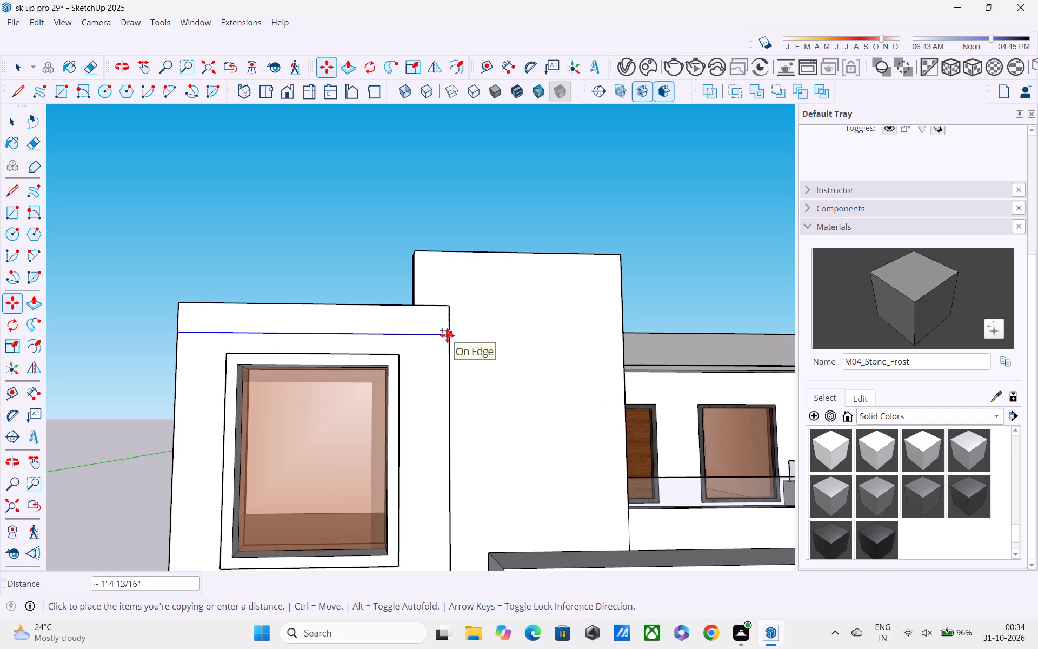
left_click(448, 328)
left_click(448, 328)
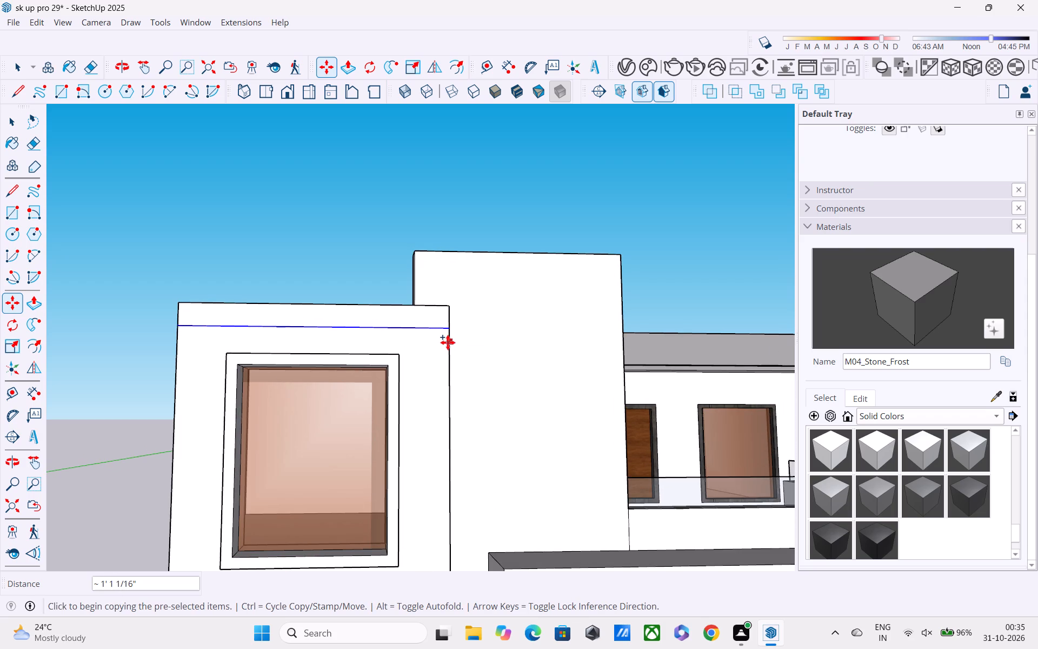
Copy the new horizontal line 1" further down to form a narrow band across the window block's front face.
left_click(448, 329)
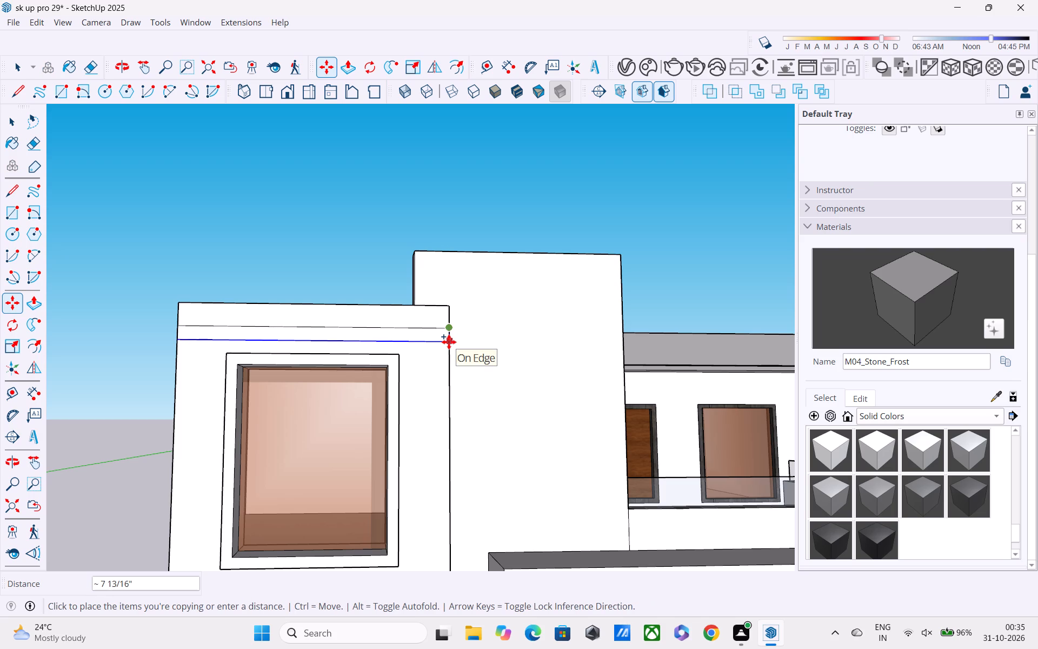
scroll(449, 335, "up", 2)
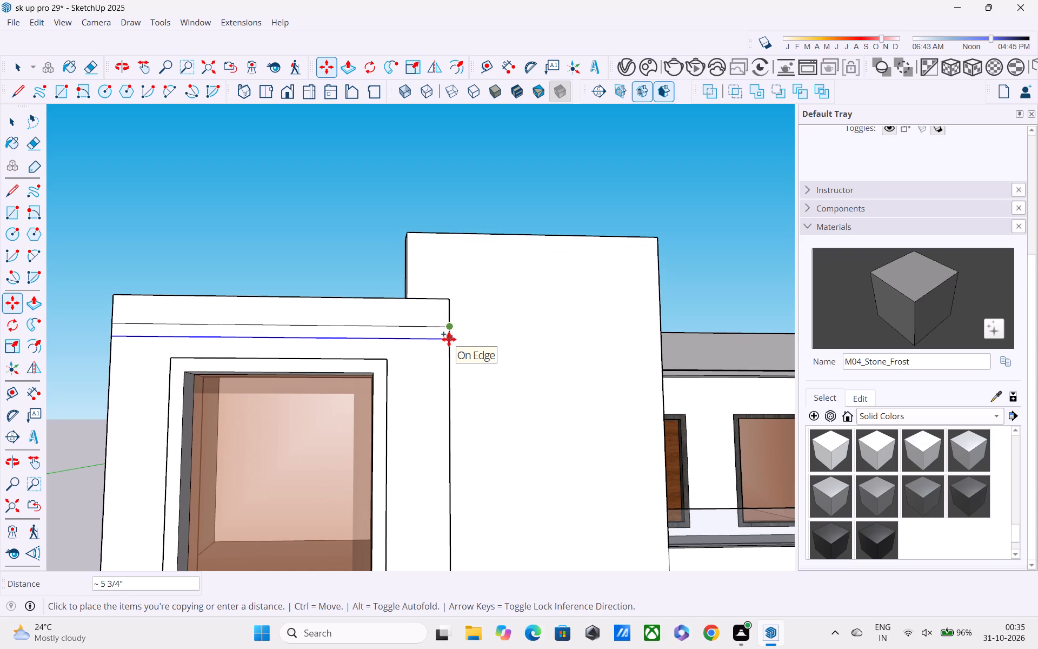
type("1\"")
key("Return")
type("2\"")
key("Return")
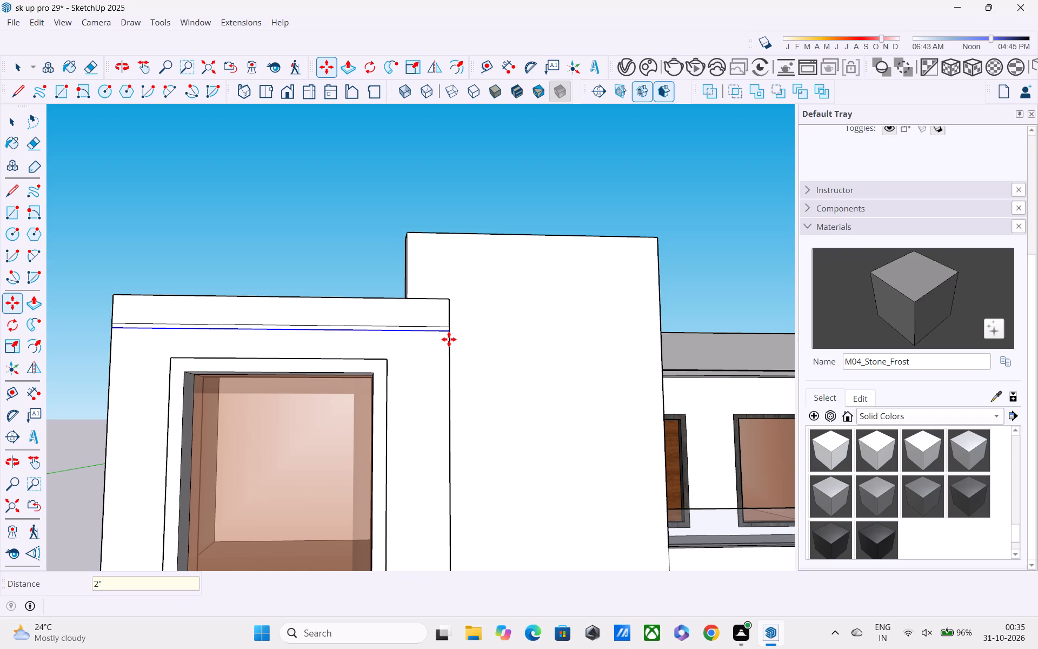
type("1\"")
key("Return")
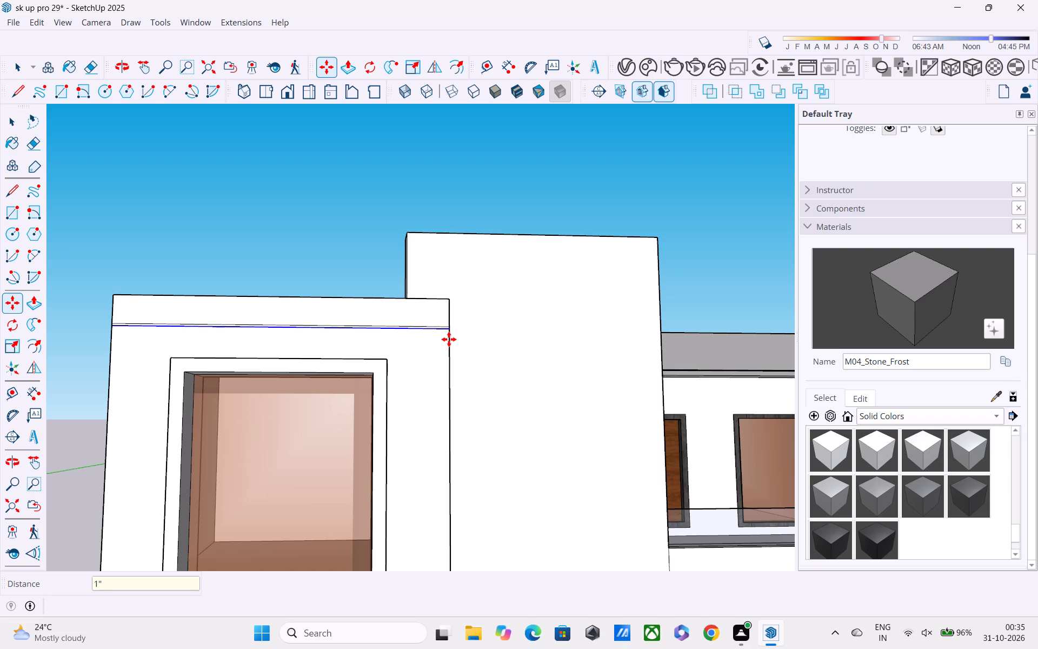
key("space")
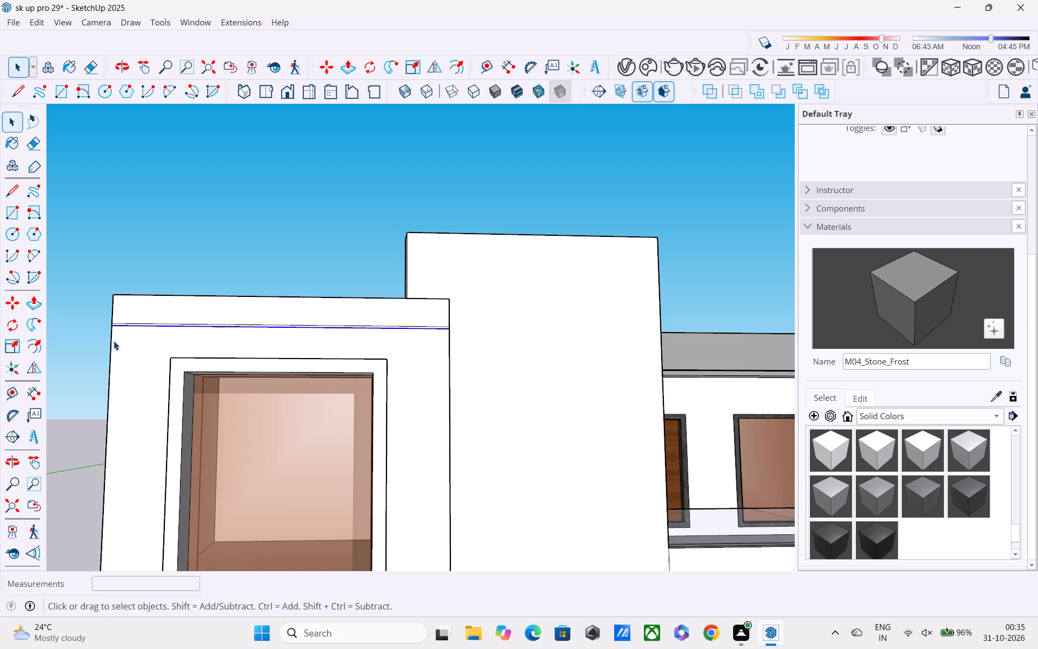
Draw a vertical line about 2' 5" long from the window block's top front edge down to the window frame.
left_click(111, 336)
left_click(112, 330)
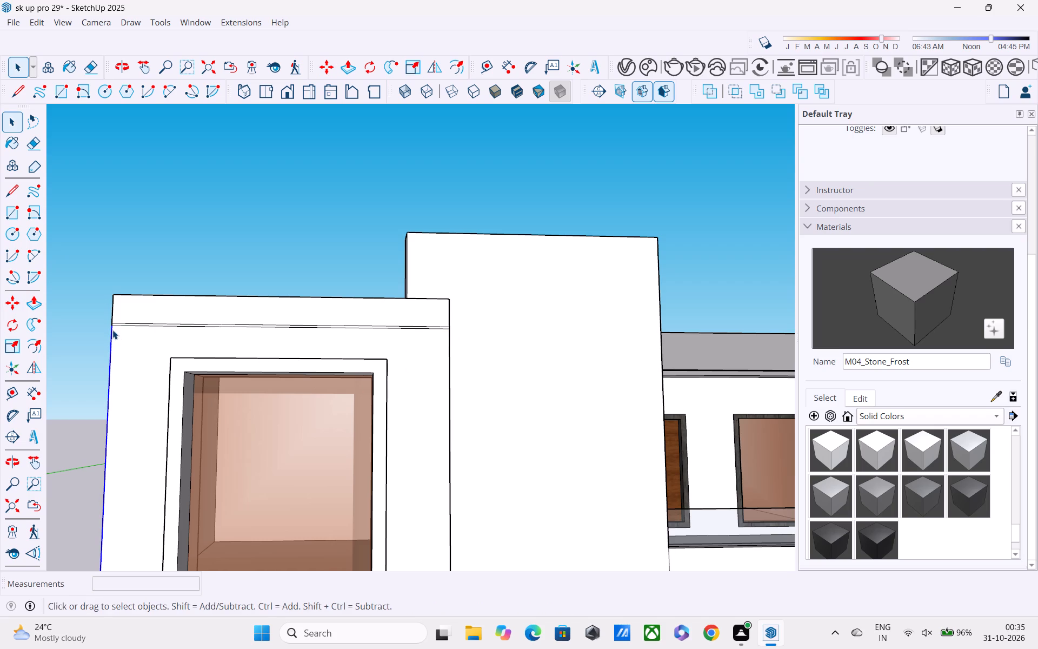
middle_click_drag(227, 374, 355, 456)
scroll(314, 447, "up", 3)
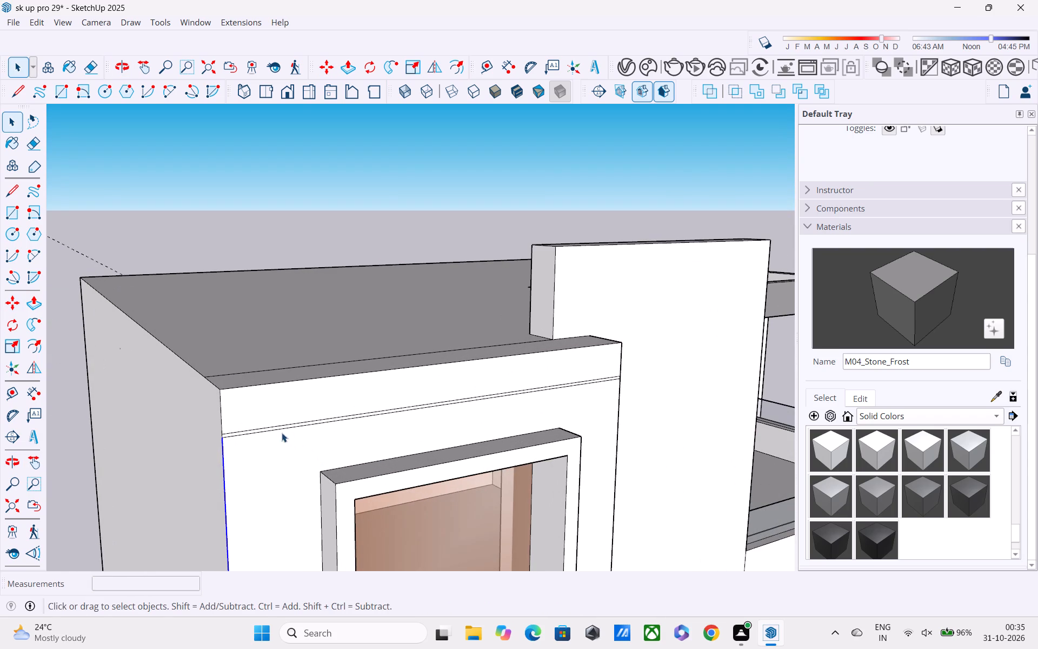
scroll(244, 405, "down", 1)
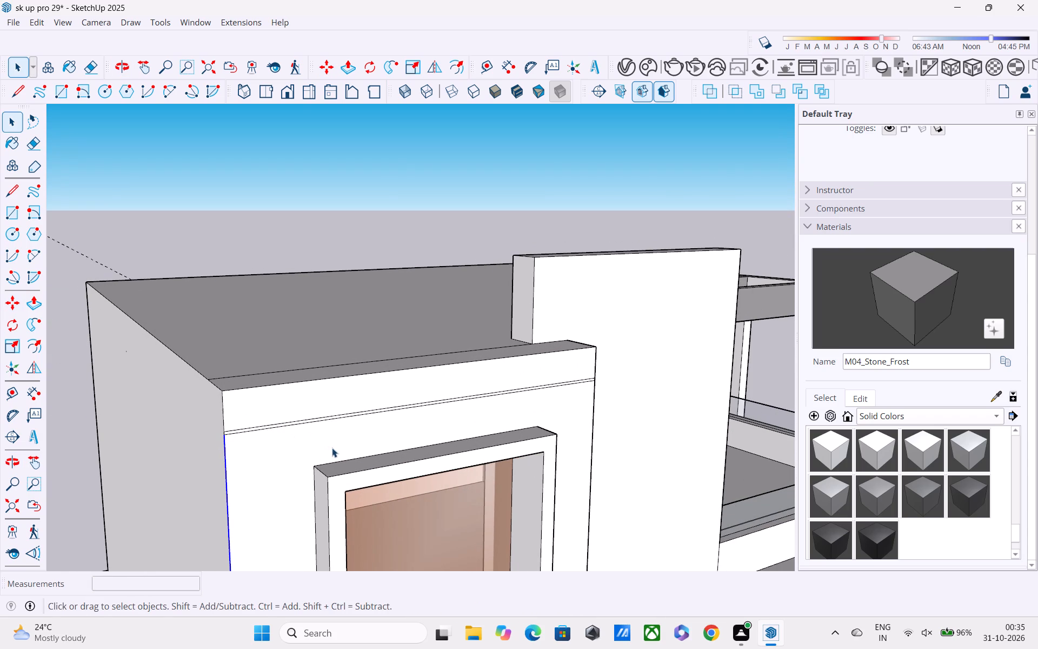
key("l")
left_click(359, 377)
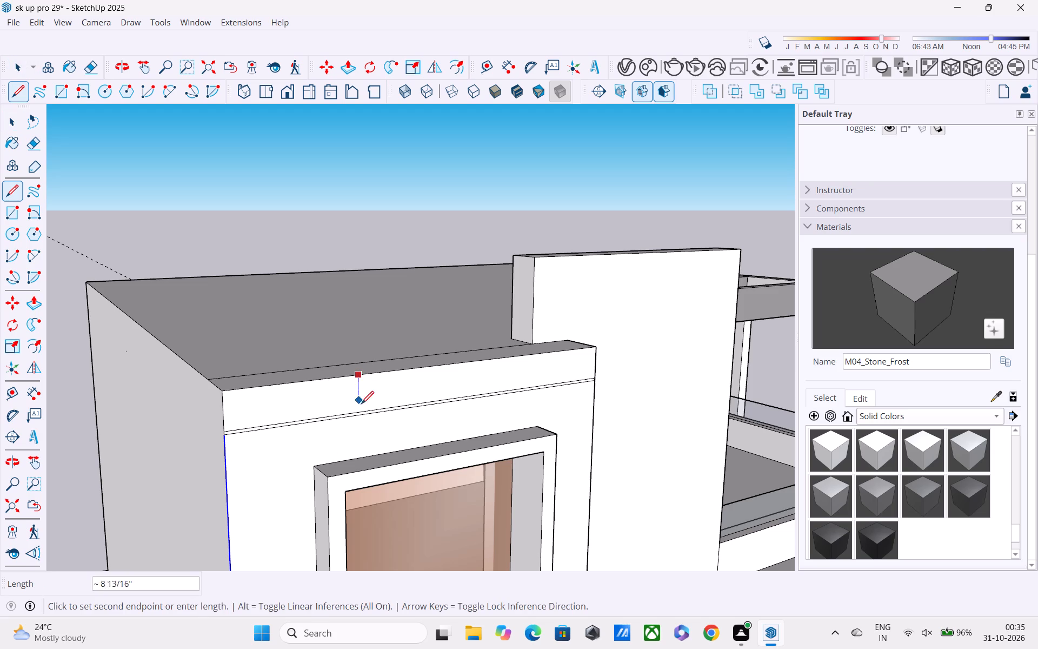
left_click(359, 456)
key("space")
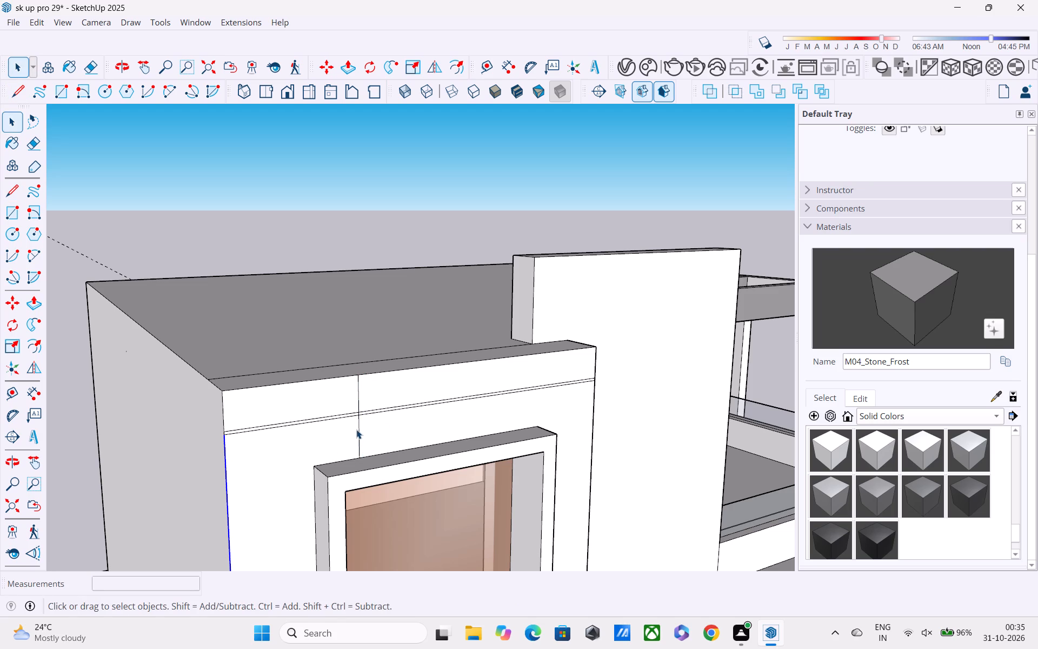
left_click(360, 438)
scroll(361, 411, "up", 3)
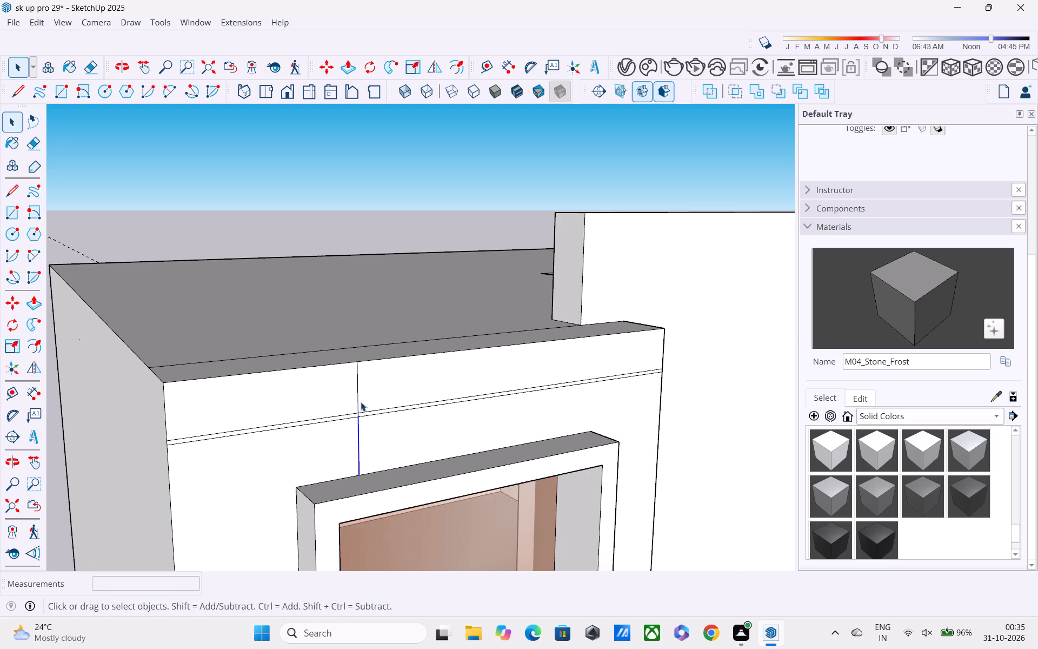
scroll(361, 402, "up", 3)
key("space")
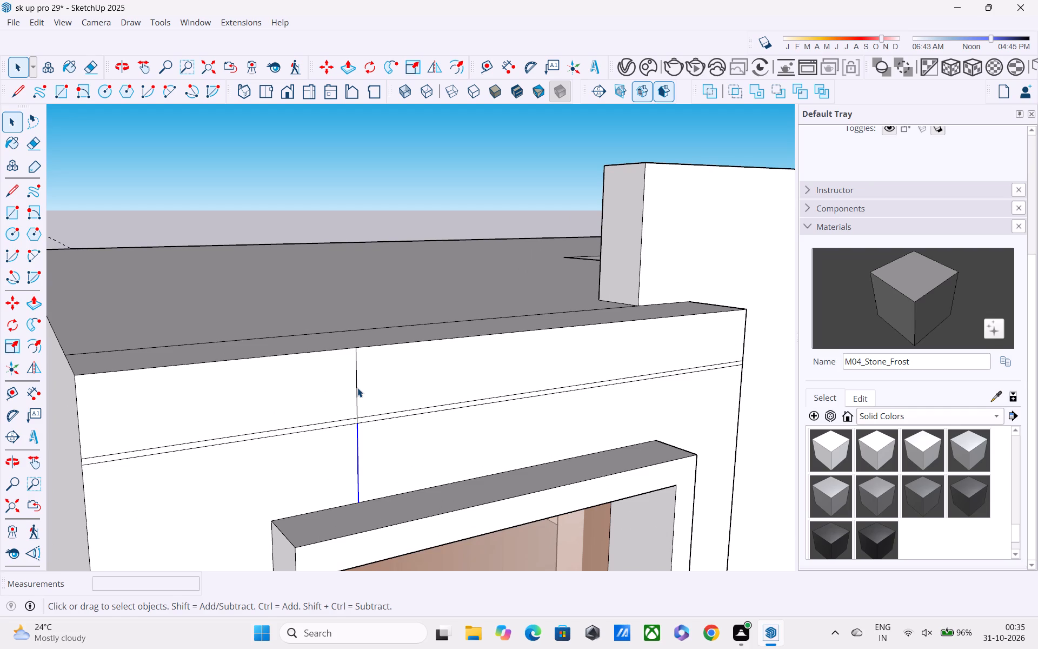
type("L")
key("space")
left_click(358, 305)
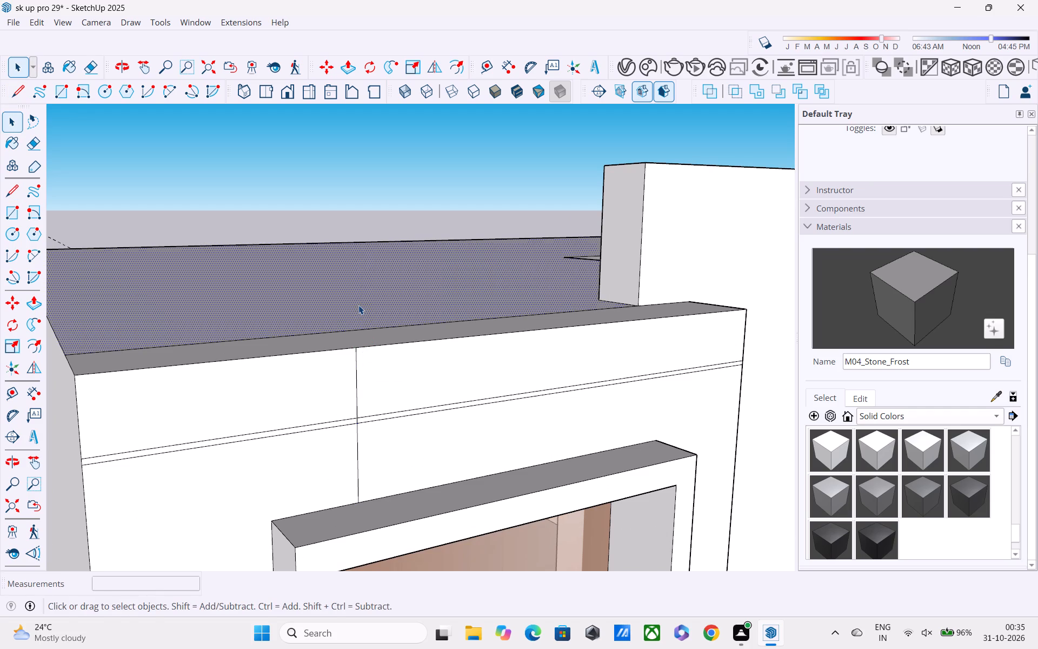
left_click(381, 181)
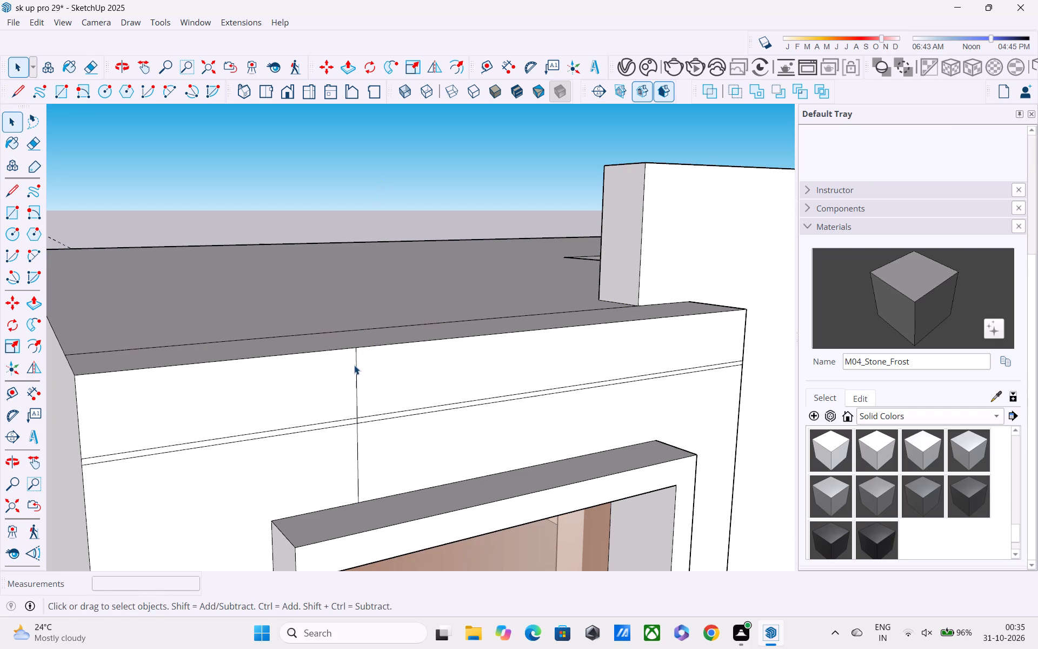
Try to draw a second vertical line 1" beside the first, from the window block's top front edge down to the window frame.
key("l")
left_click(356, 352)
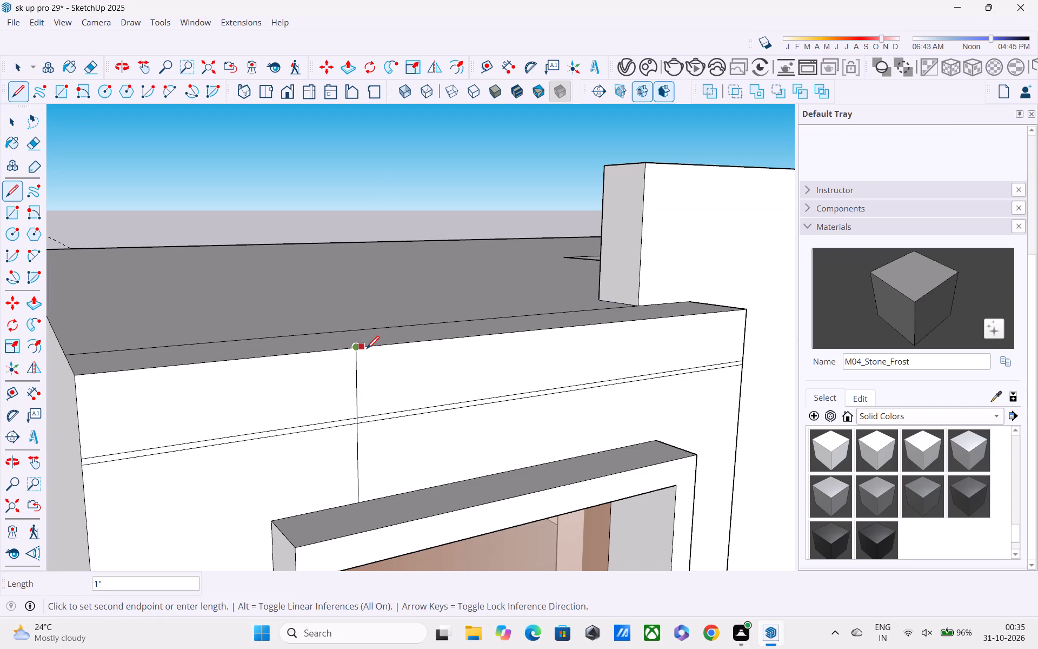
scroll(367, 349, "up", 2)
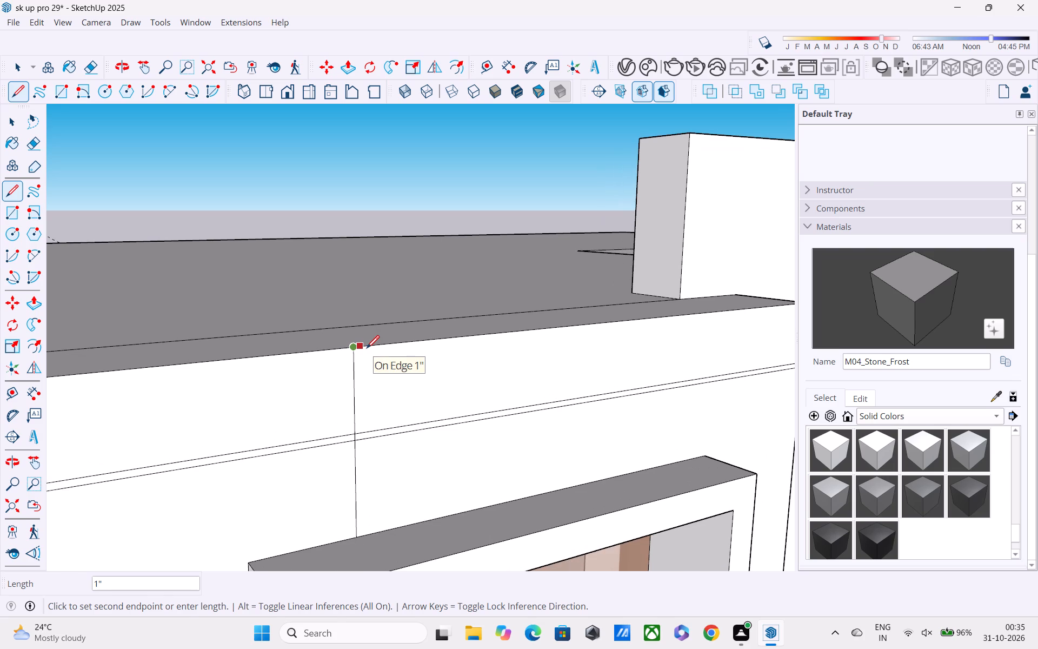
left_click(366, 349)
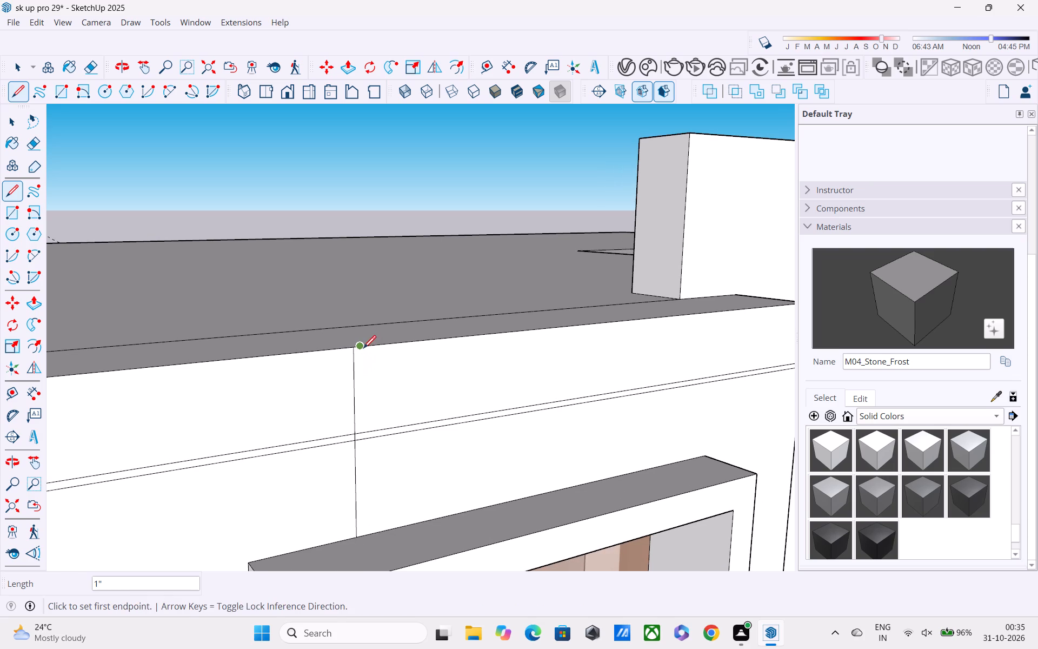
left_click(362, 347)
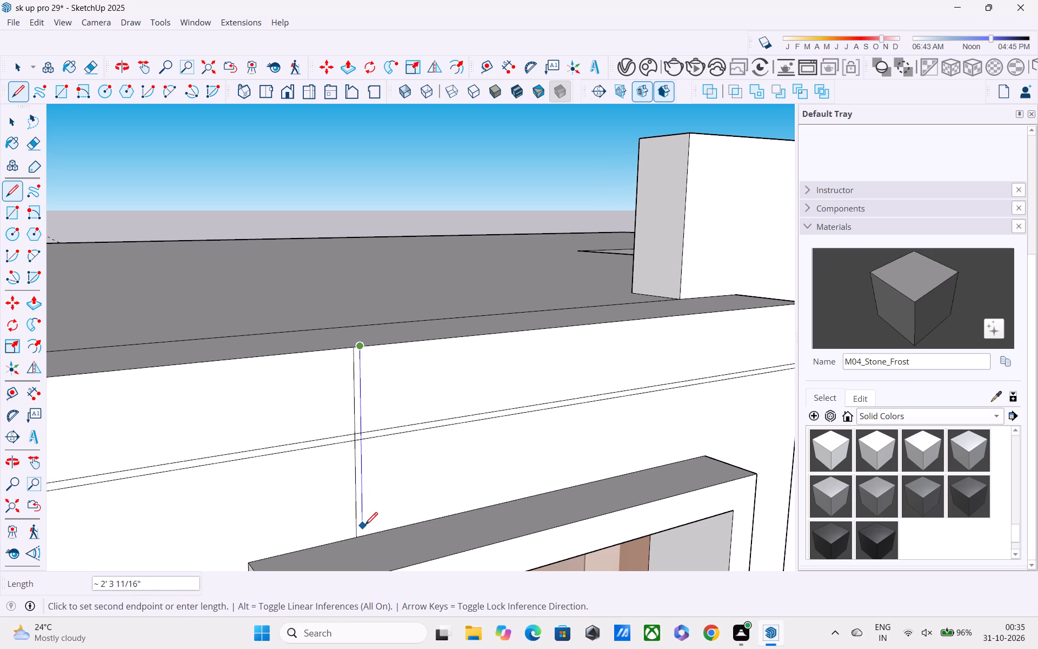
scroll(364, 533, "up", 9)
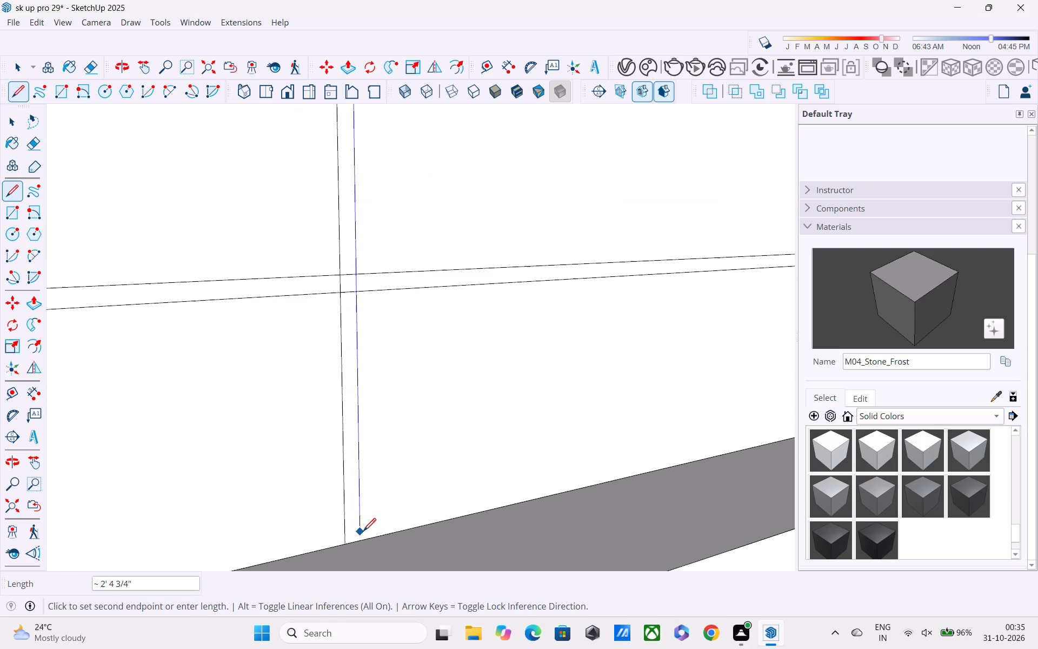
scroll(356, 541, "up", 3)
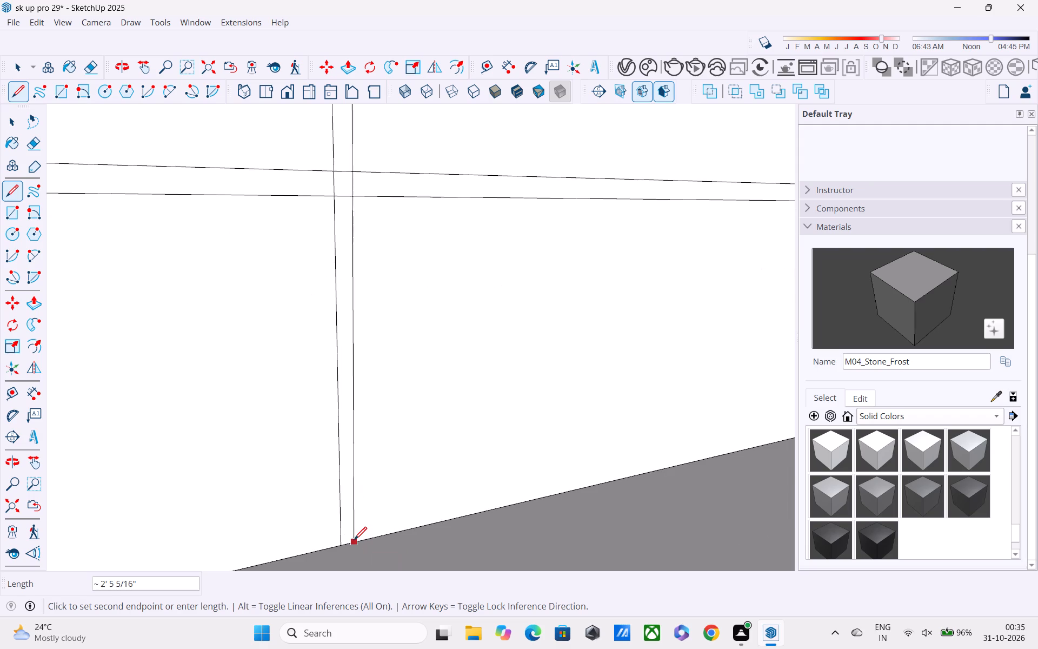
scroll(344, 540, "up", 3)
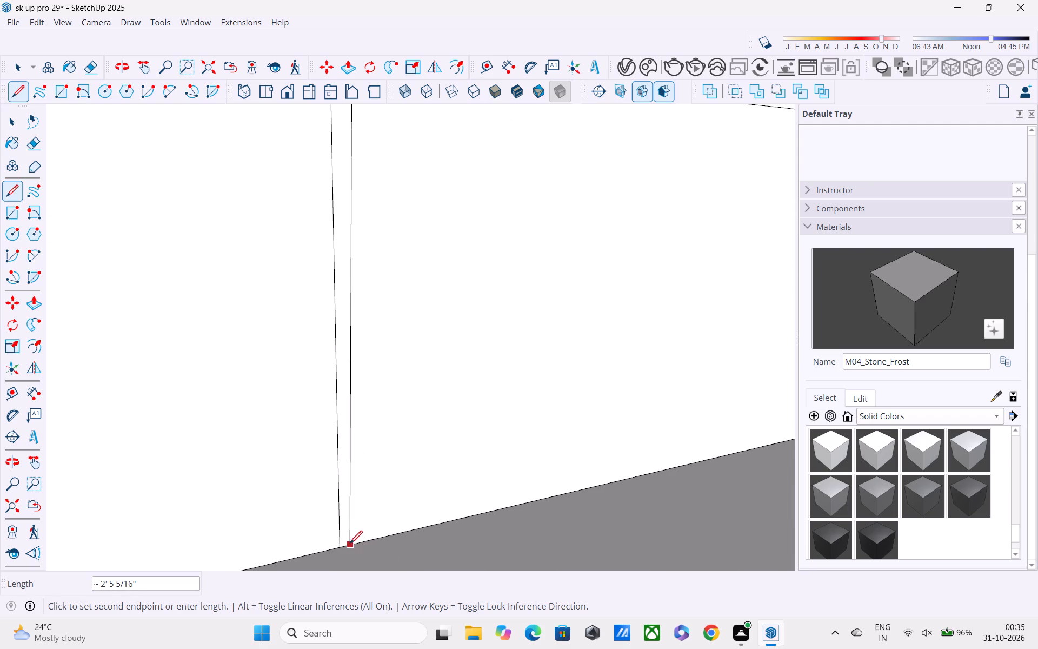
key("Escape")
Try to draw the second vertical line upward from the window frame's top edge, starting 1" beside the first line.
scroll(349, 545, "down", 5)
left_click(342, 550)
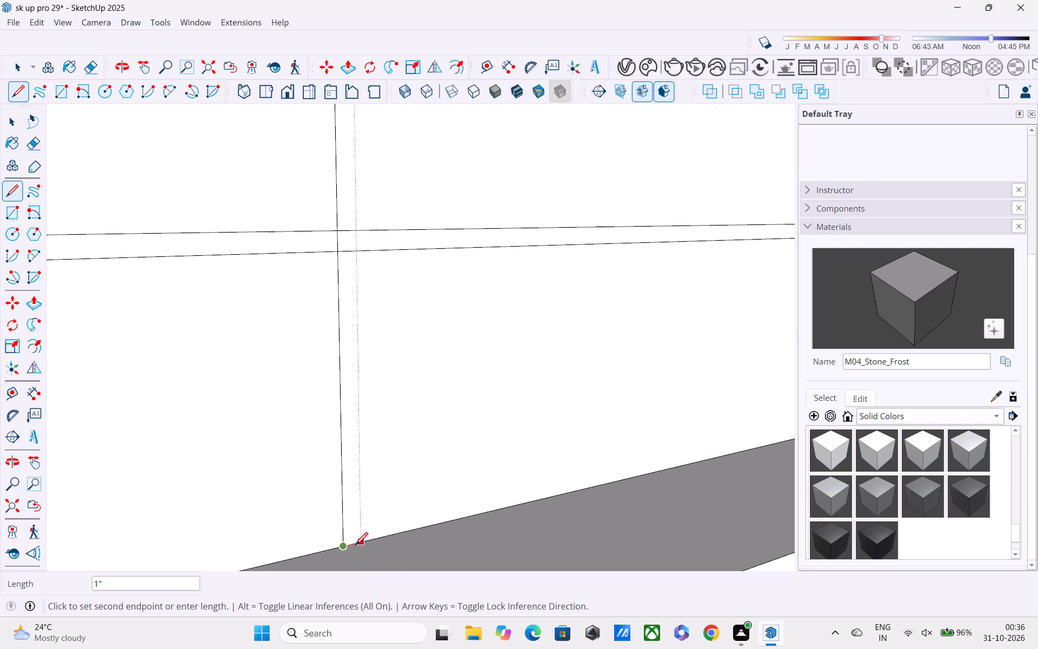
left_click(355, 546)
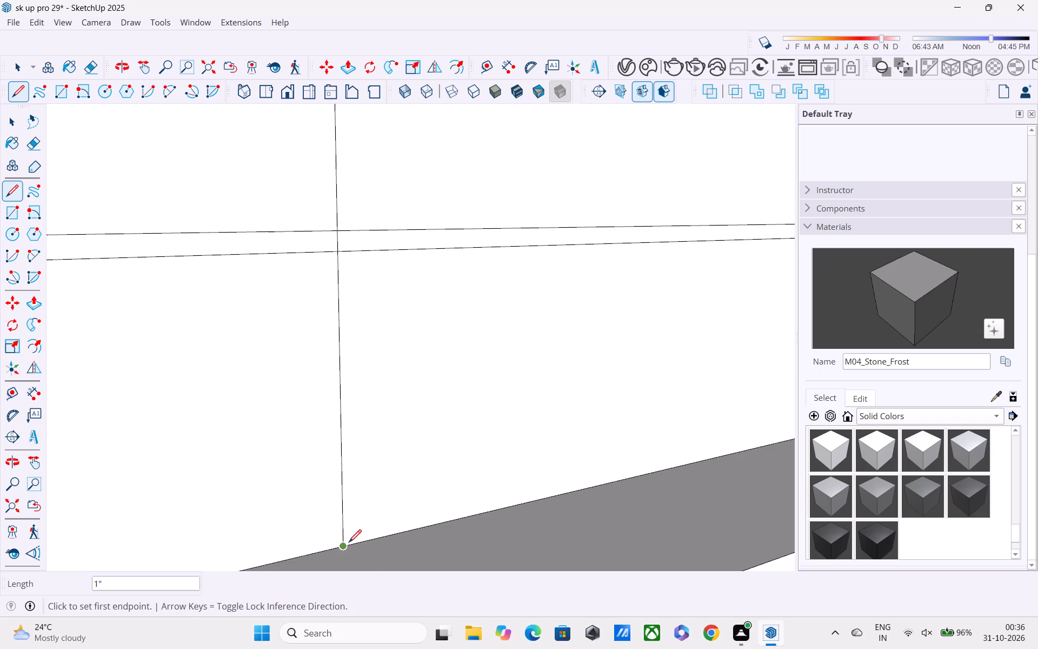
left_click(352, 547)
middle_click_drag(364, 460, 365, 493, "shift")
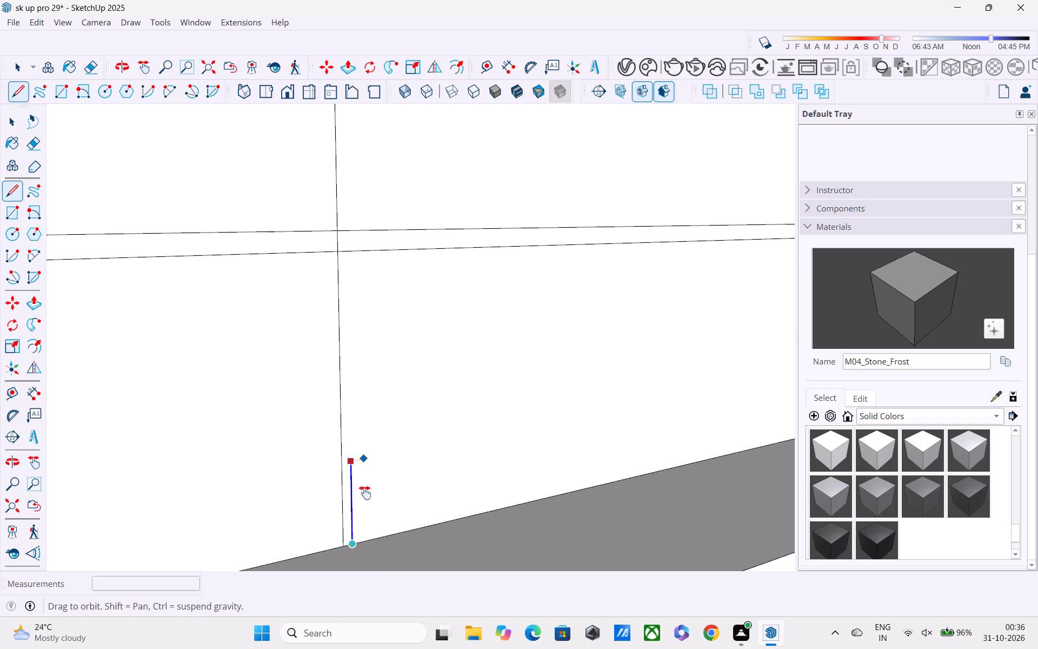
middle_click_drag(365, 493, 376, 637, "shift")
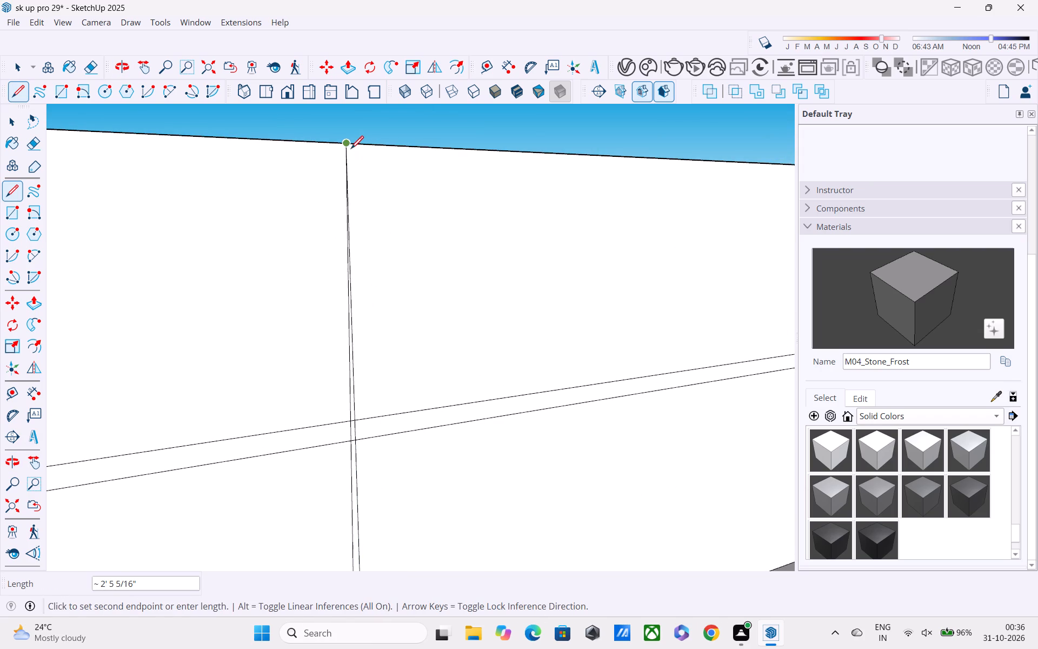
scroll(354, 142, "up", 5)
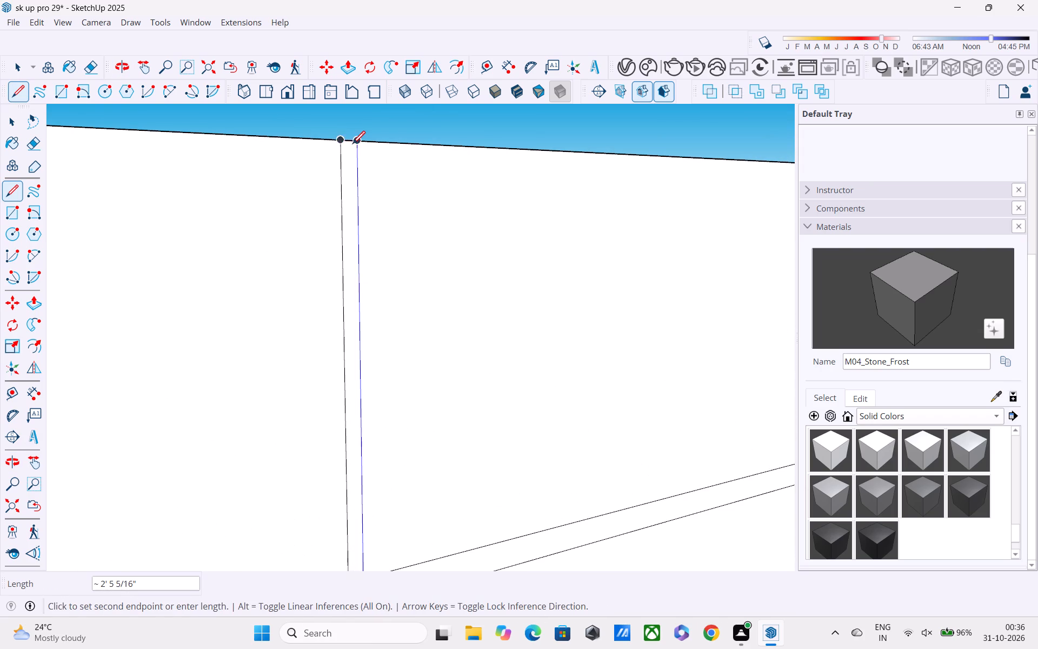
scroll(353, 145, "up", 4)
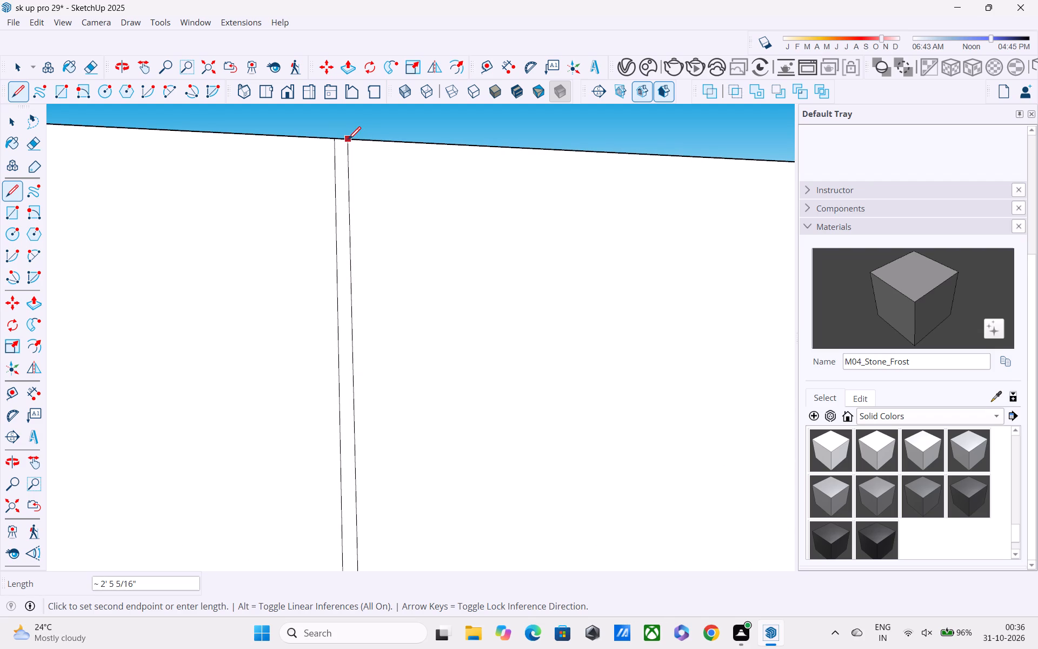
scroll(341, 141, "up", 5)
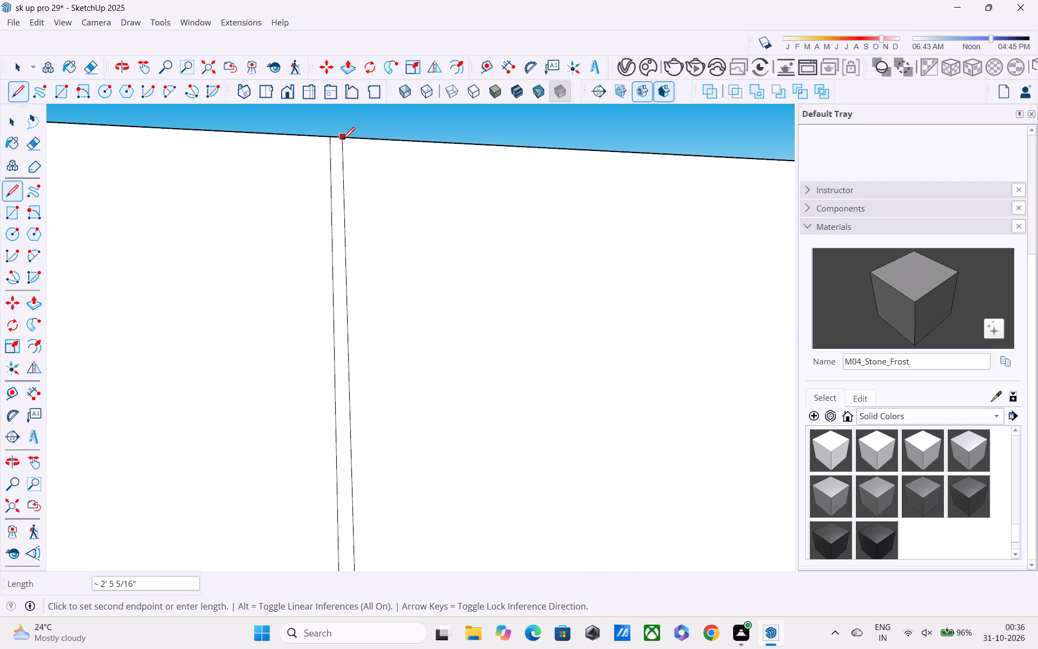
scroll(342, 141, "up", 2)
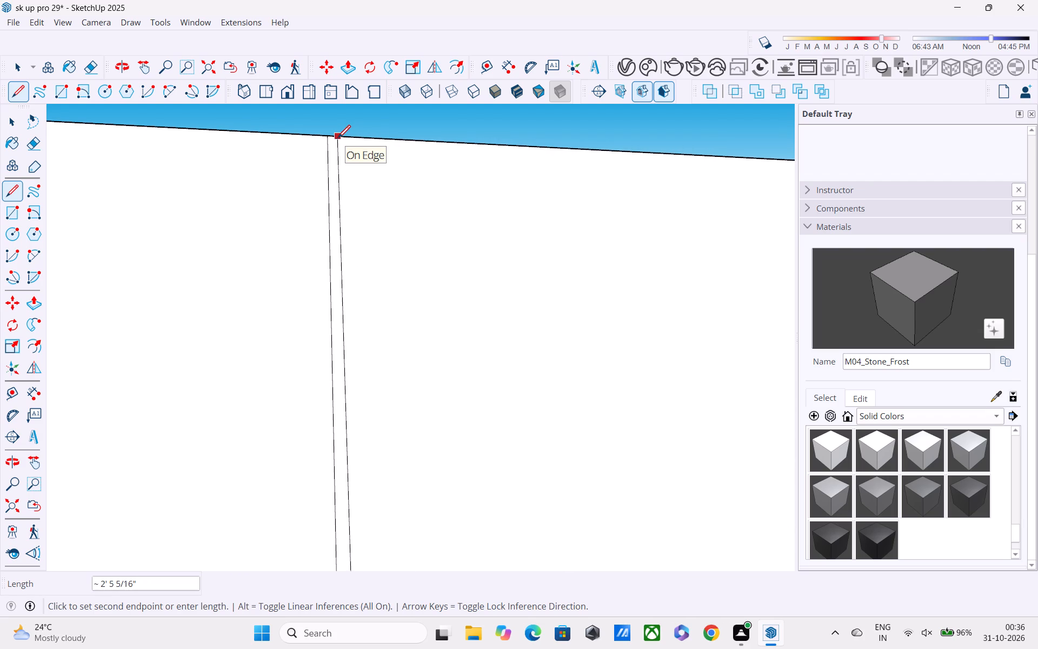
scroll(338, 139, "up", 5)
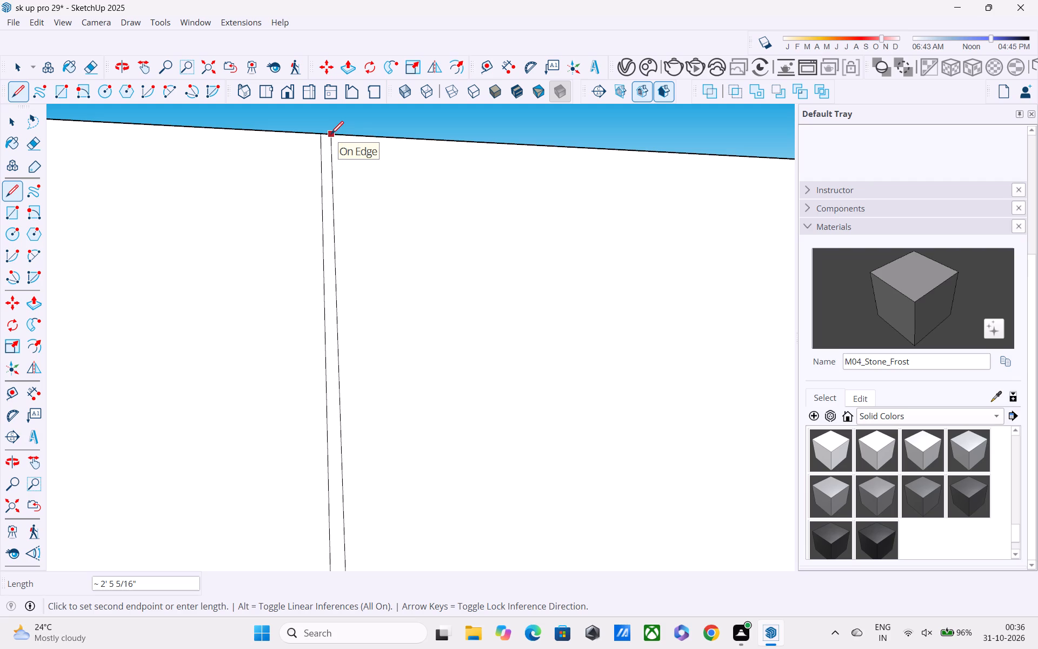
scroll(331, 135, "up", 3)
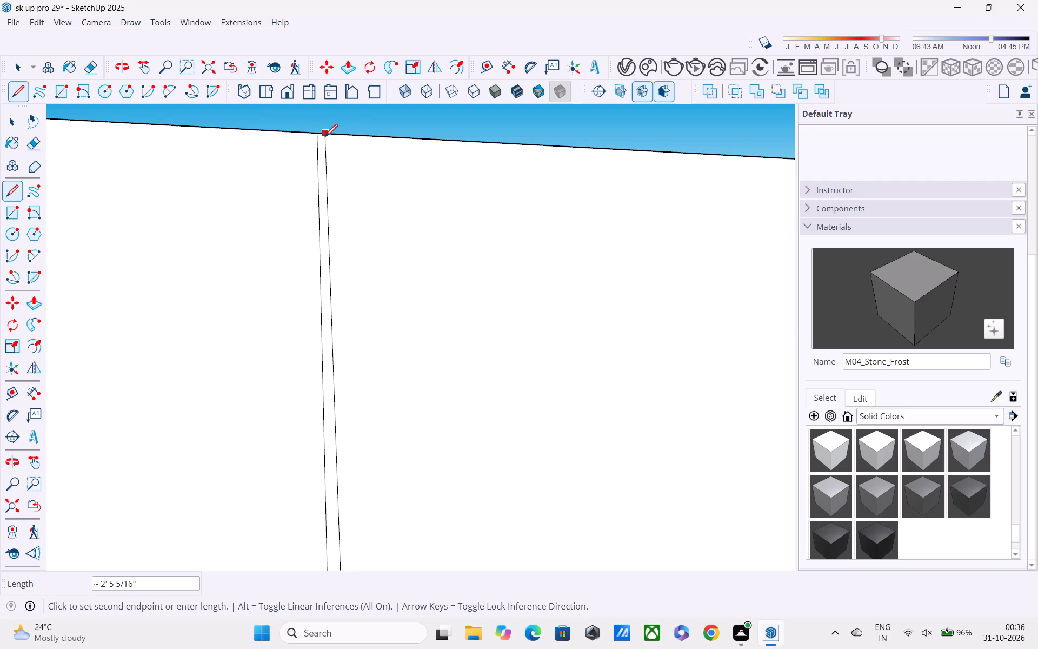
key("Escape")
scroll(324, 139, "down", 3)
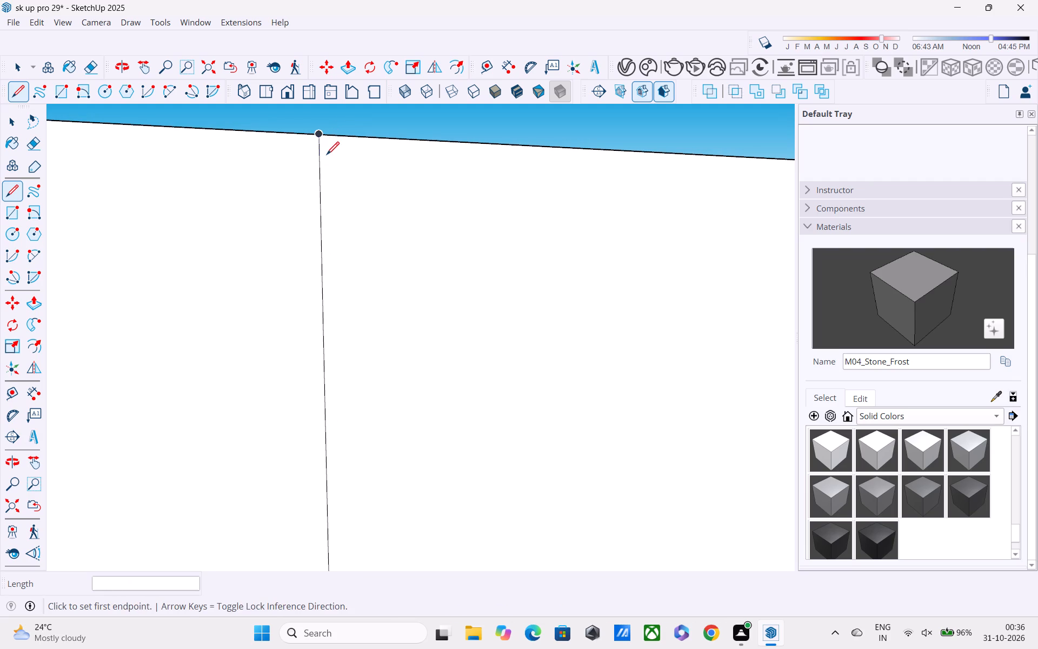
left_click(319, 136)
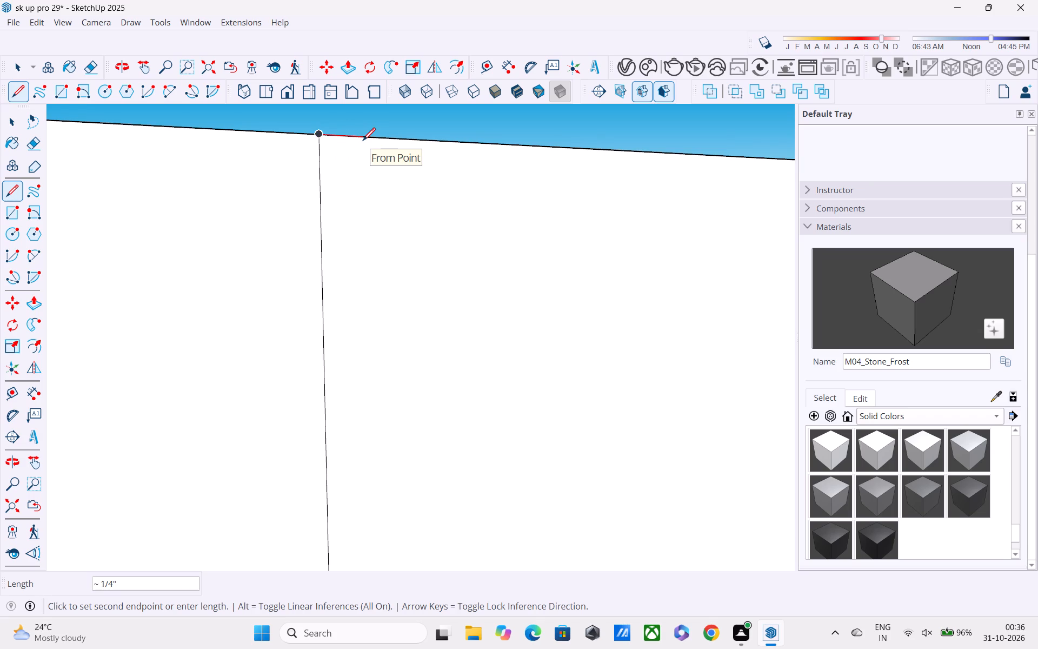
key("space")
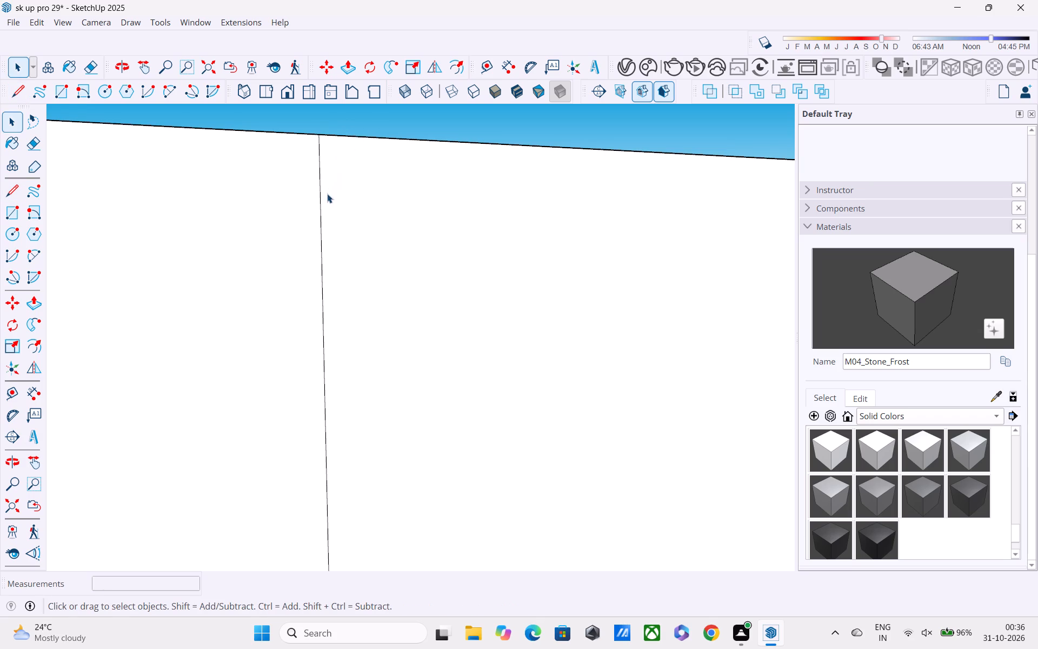
Copy all segments of the vertical line 1" sideways along the window frame to form a narrow vertical groove.
left_click(323, 263)
scroll(323, 263, "down", 4)
middle_click_drag(328, 276, 329, 130)
scroll(328, 158, "down", 4)
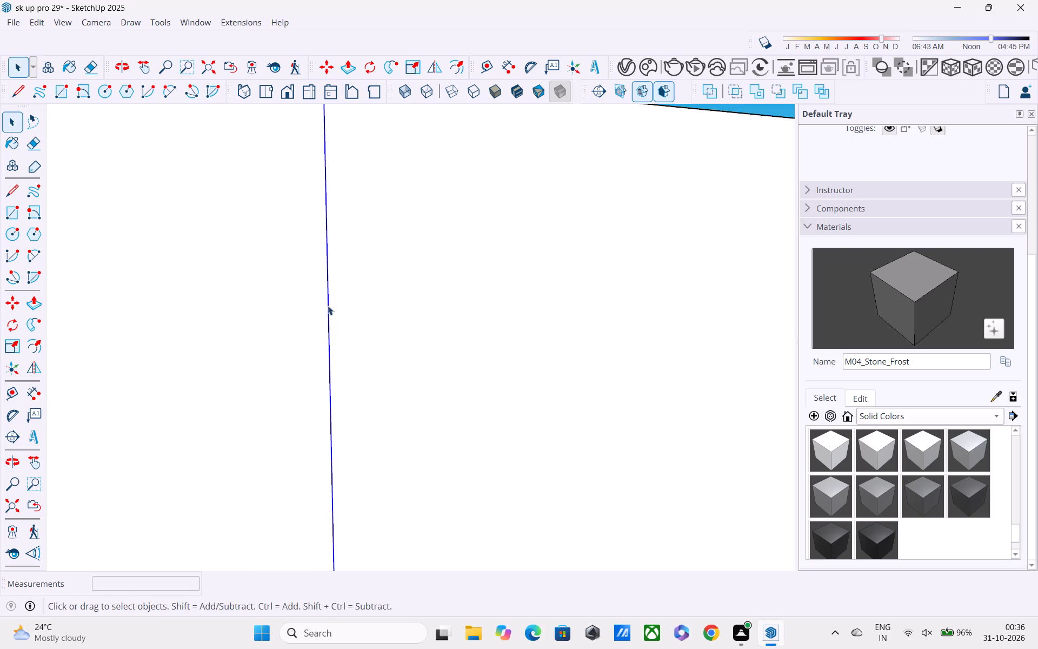
middle_click_drag(327, 342, 324, 216, "shift")
scroll(324, 215, "up", 1, "shift")
scroll(318, 235, "down", 5)
middle_click_drag(318, 348, 317, 186, "shift")
scroll(317, 186, "up", 1, "shift")
scroll(312, 215, "down", 4)
middle_click_drag(311, 352, 309, 347, "shift")
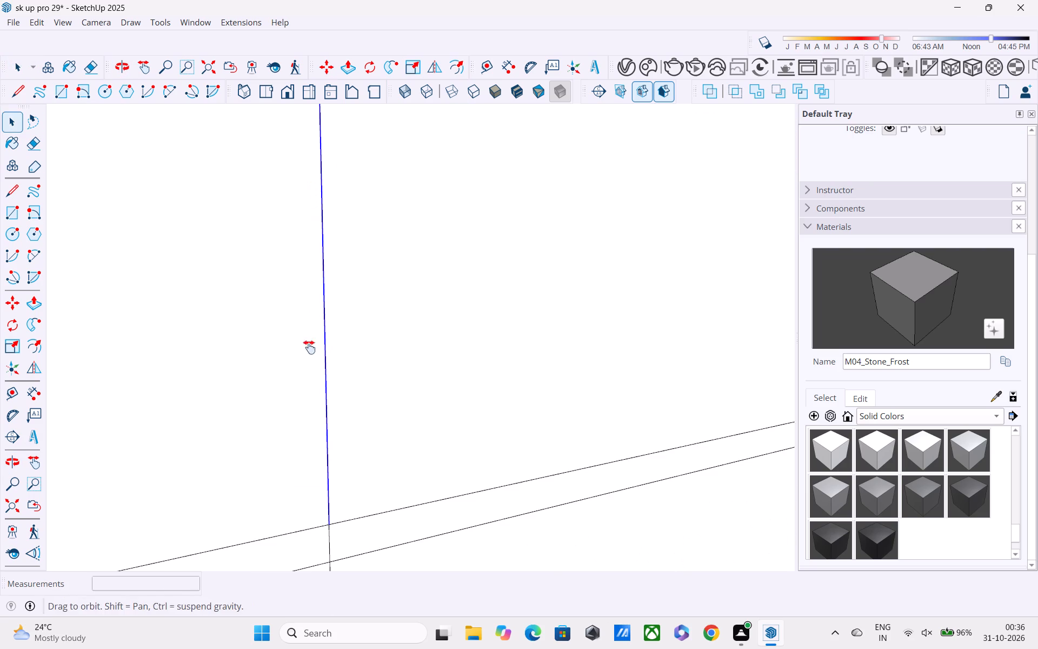
middle_click_drag(309, 347, 291, 164, "shift")
left_click(313, 356, "shift")
middle_click_drag(313, 375, 310, 170, "shift")
left_click(315, 322, "shift")
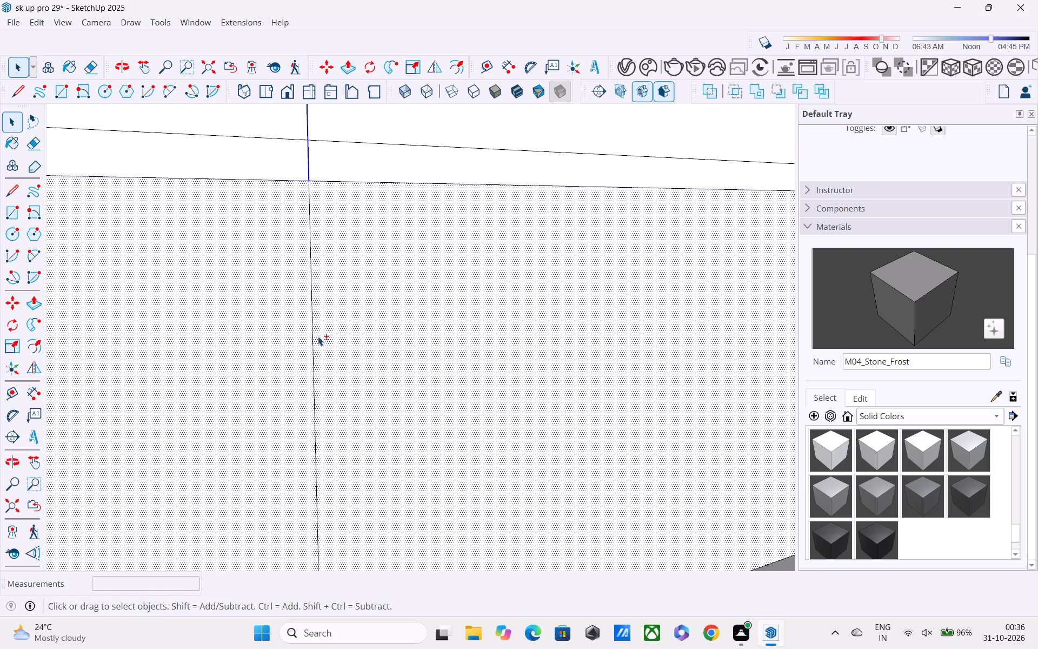
left_click(314, 309, "shift")
left_click(314, 309, "shift")
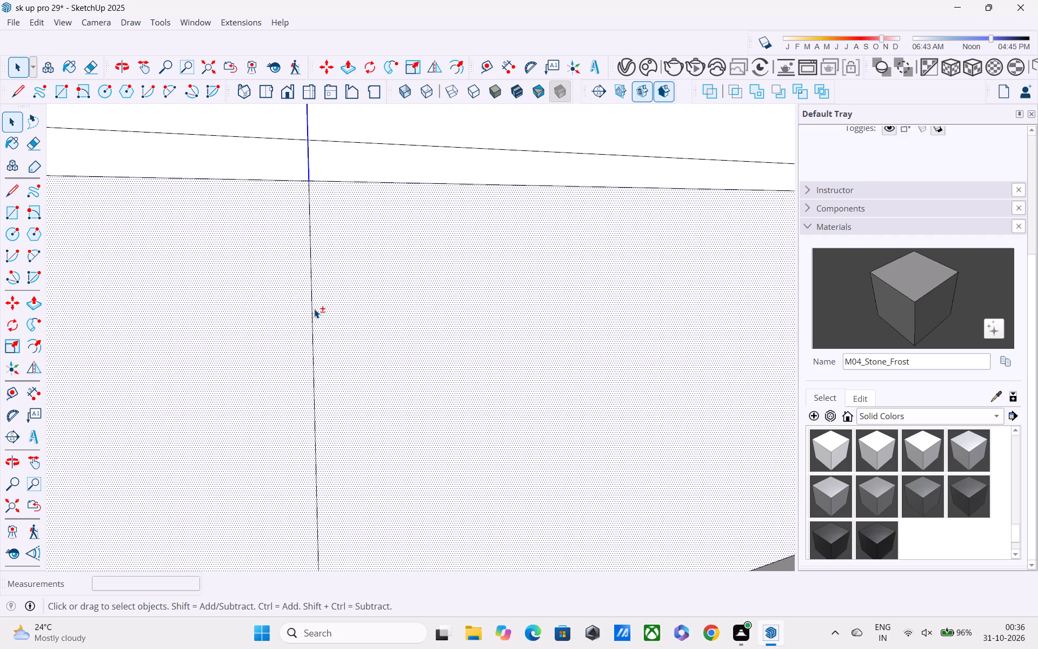
left_click(314, 309, "shift")
left_click(313, 325, "shift")
middle_click_drag(313, 341, 325, 146, "shift")
scroll(326, 178, "down", 4, "shift")
key("m")
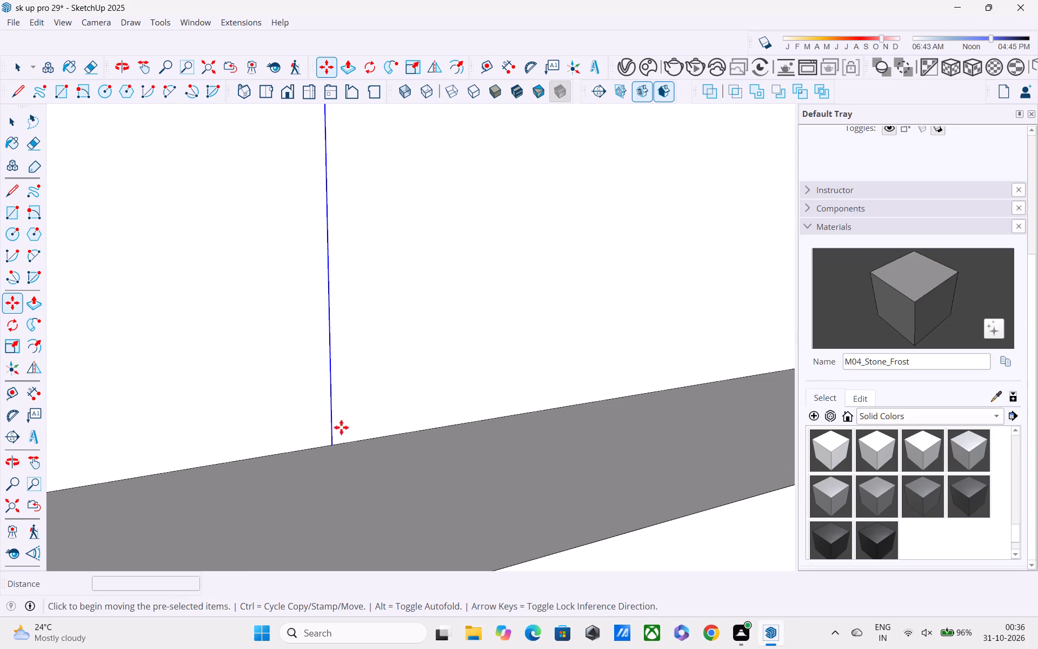
left_click(332, 446)
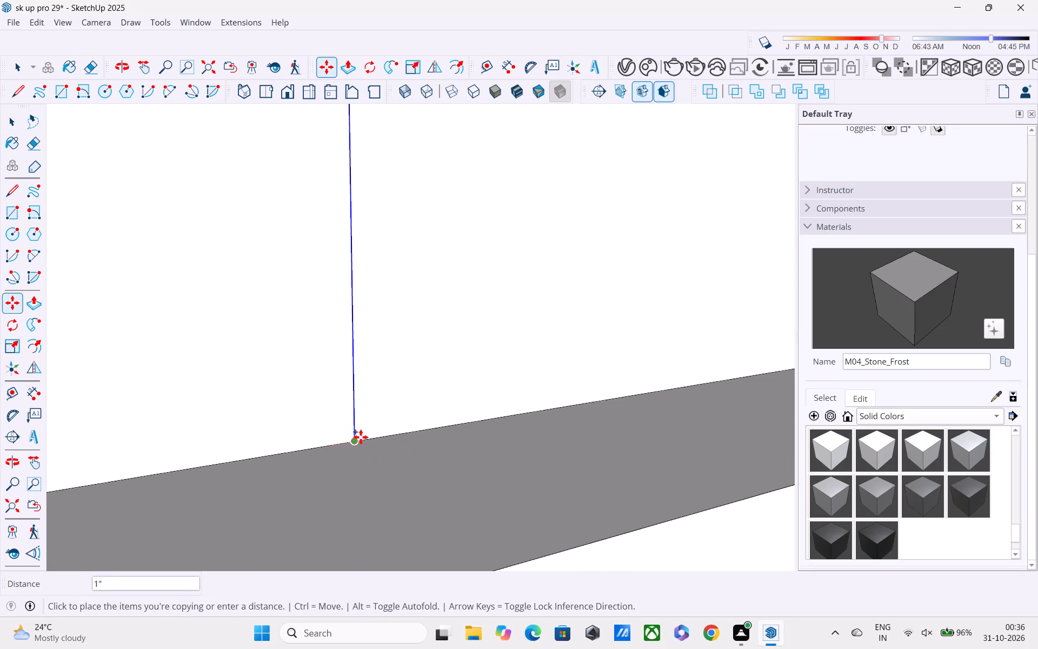
left_click(359, 436)
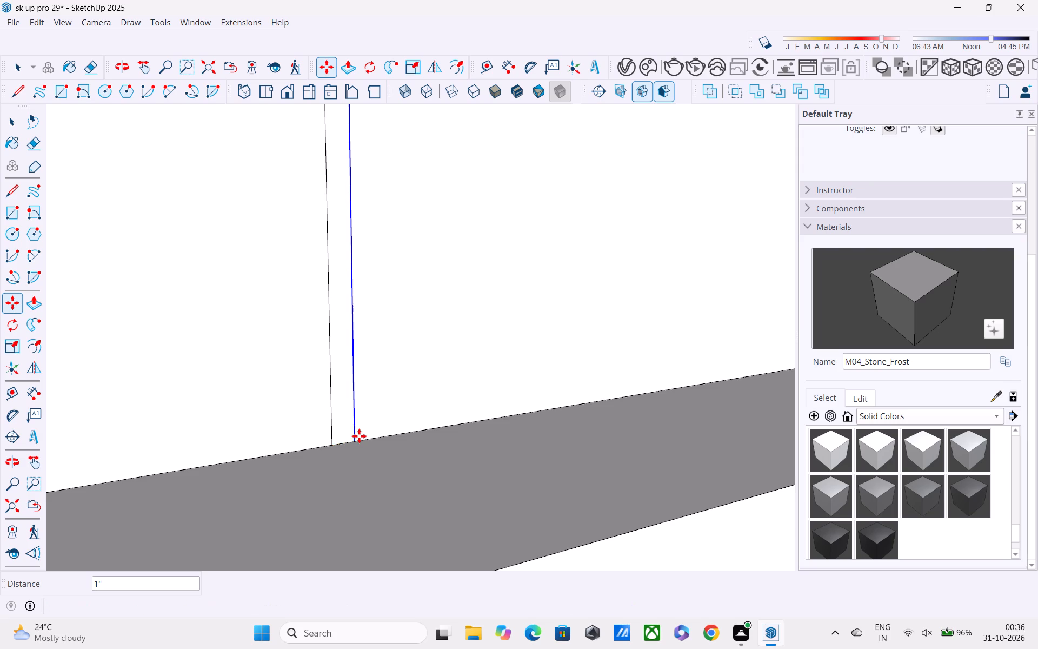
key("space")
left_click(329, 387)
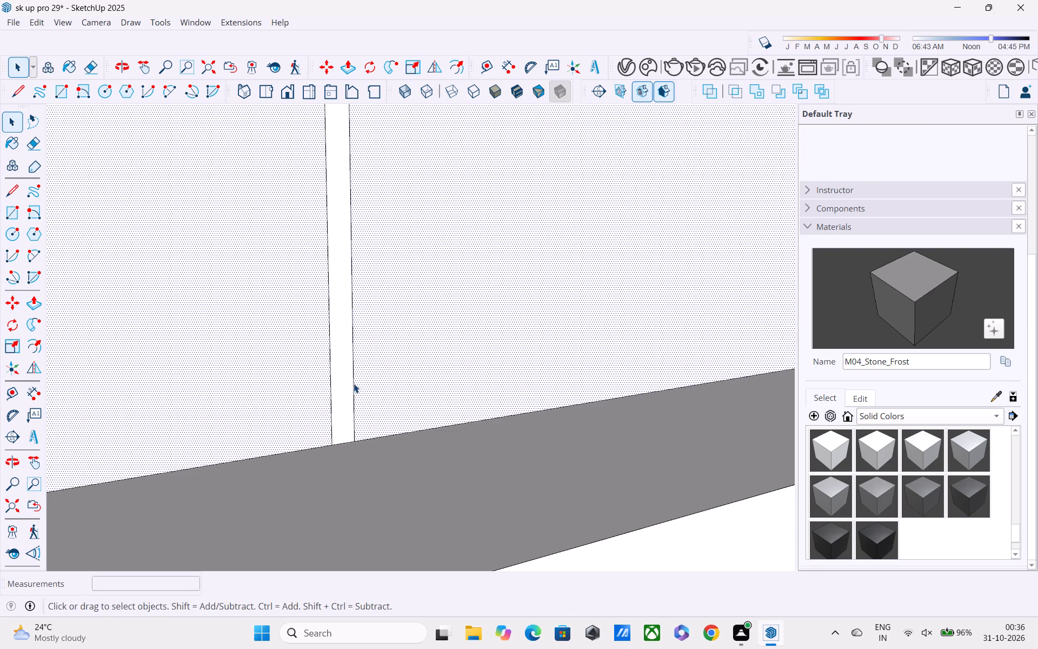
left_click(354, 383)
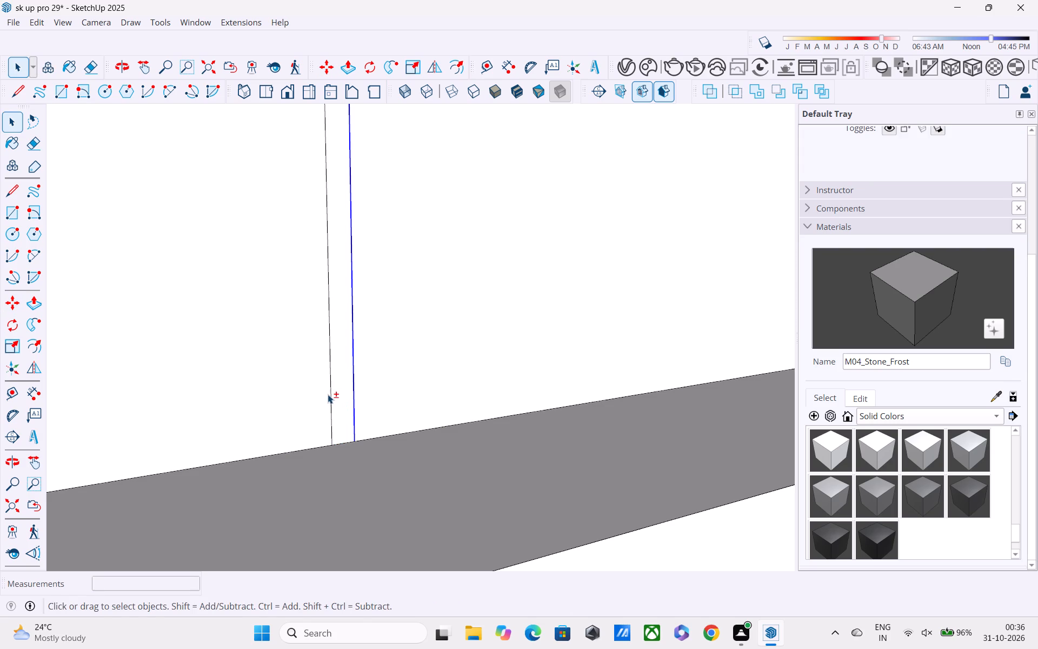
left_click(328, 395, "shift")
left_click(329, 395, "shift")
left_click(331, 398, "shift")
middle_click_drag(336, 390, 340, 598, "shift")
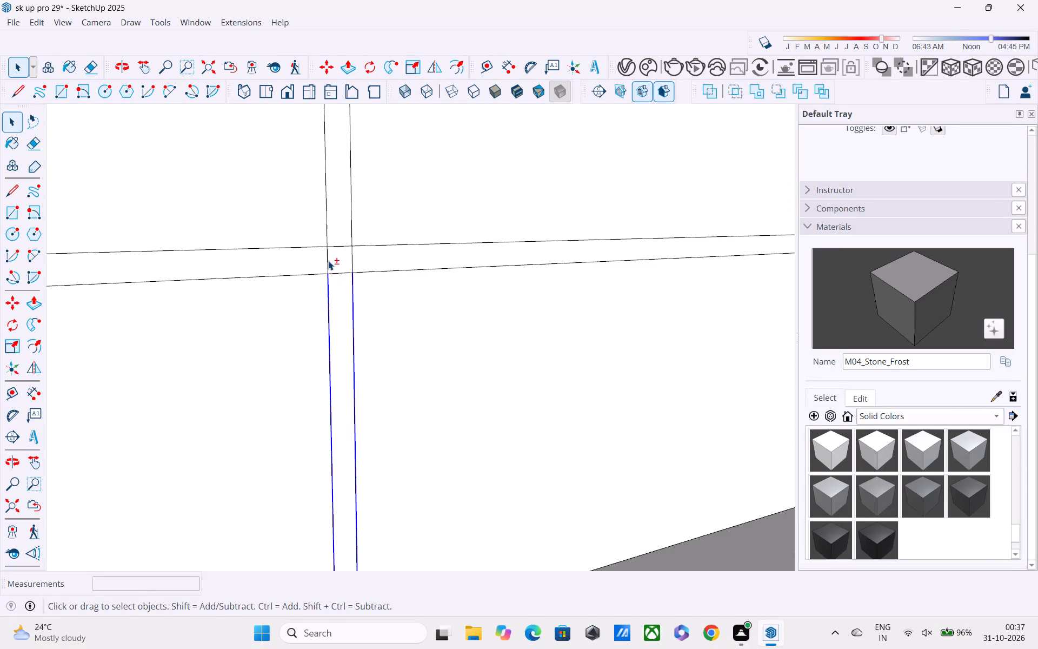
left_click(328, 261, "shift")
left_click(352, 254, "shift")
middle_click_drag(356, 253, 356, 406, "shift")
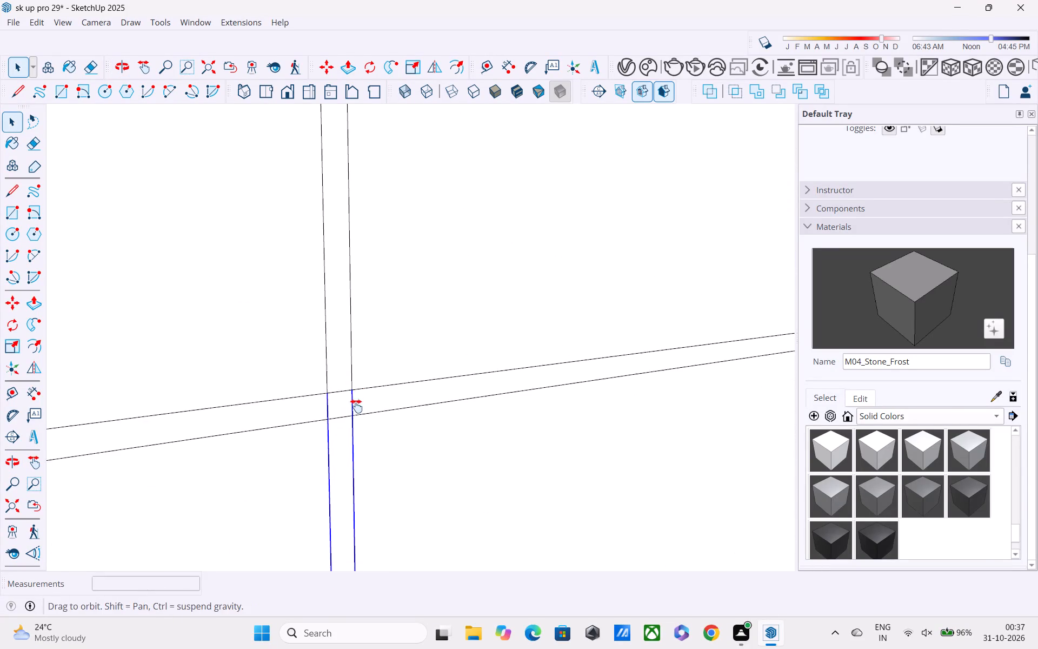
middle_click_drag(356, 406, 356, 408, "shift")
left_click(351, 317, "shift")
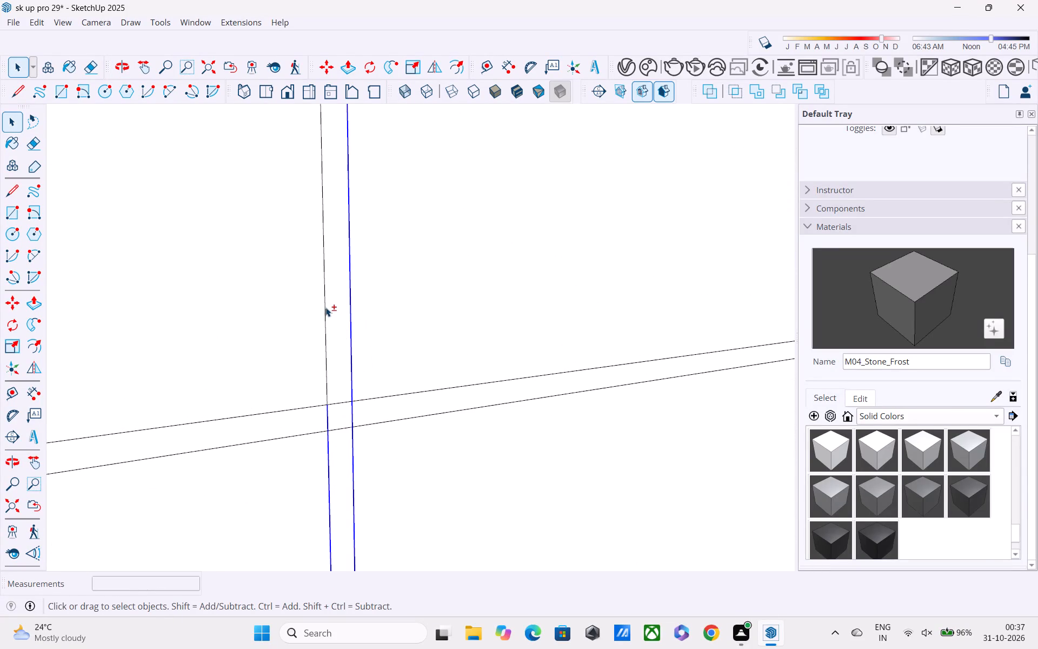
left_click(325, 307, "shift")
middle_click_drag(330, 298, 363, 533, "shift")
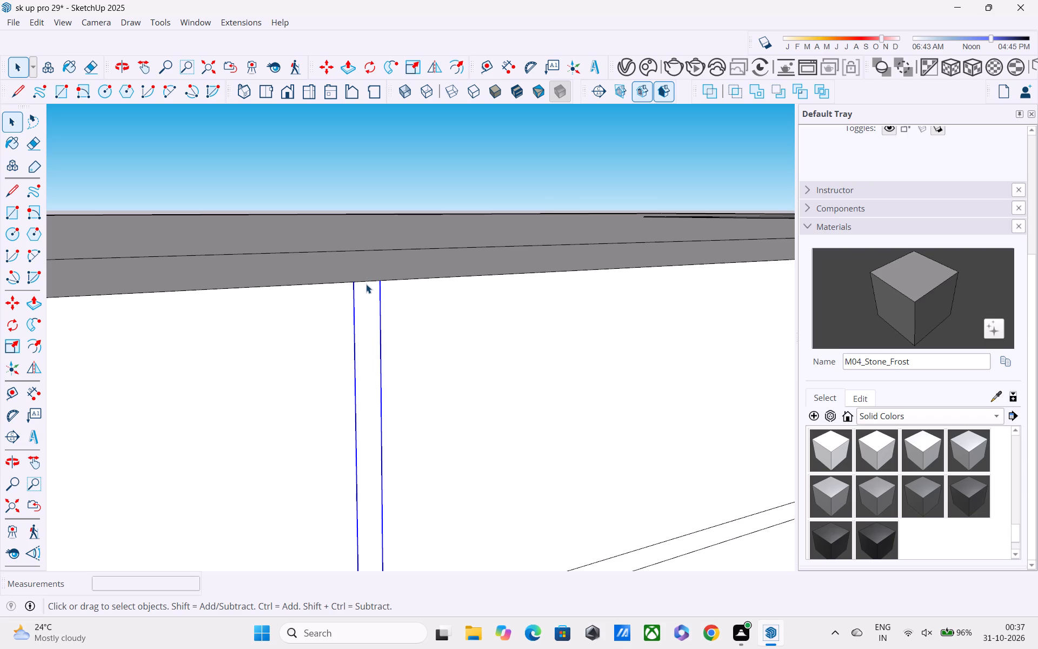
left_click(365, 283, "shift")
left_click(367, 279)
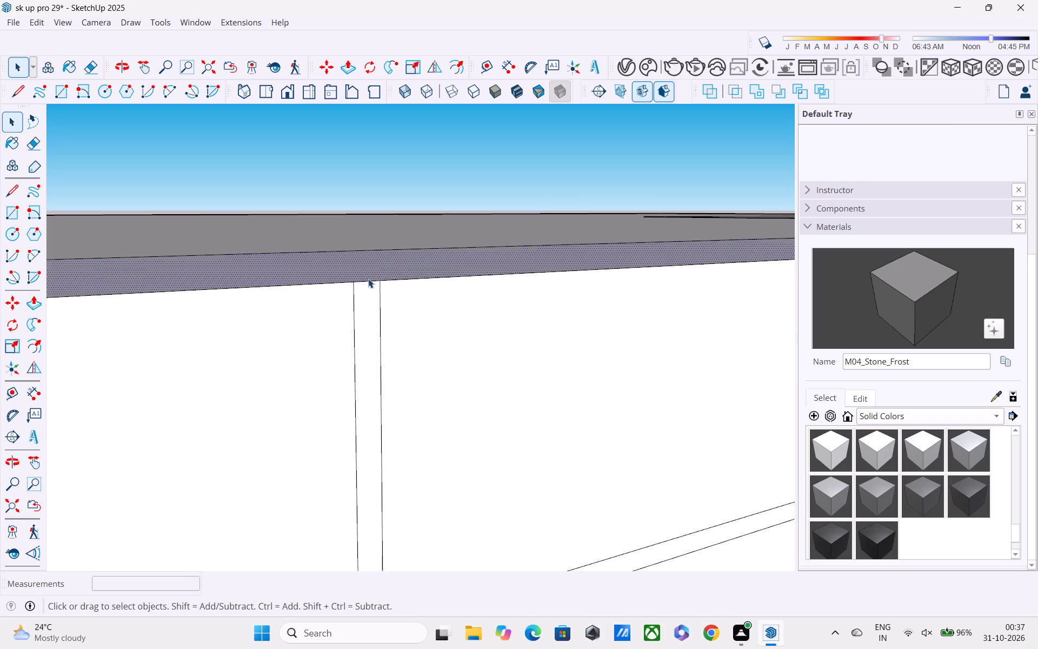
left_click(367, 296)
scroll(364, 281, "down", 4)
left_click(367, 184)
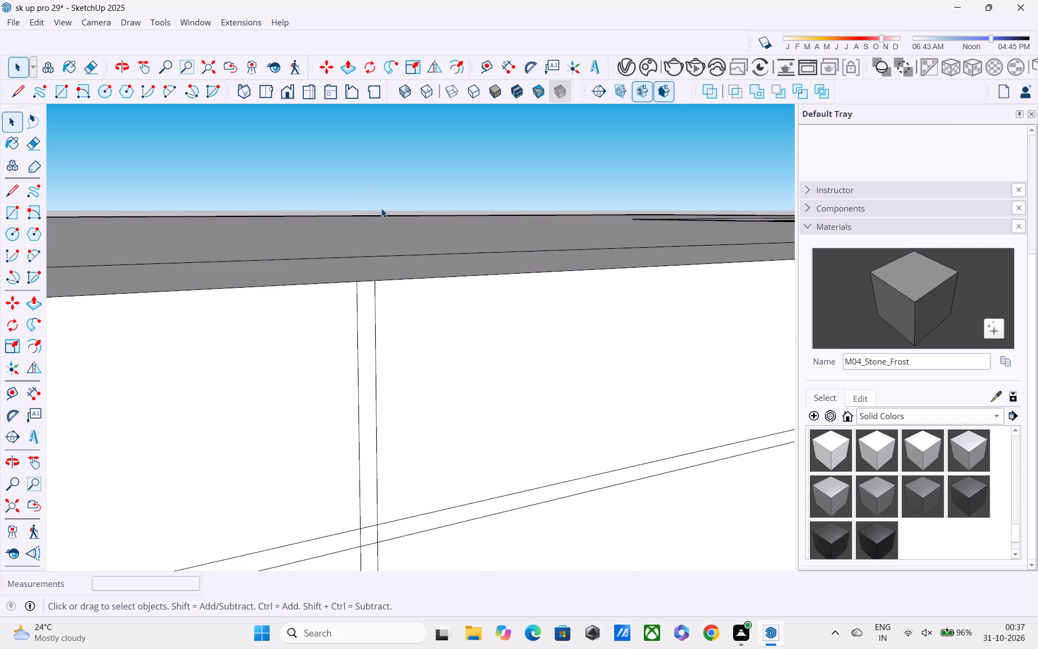
Copy the two lines of the vertical groove about 3' 7" sideways along the window frame's top edge.
scroll(375, 191, "up", 1)
scroll(375, 191, "down", 2)
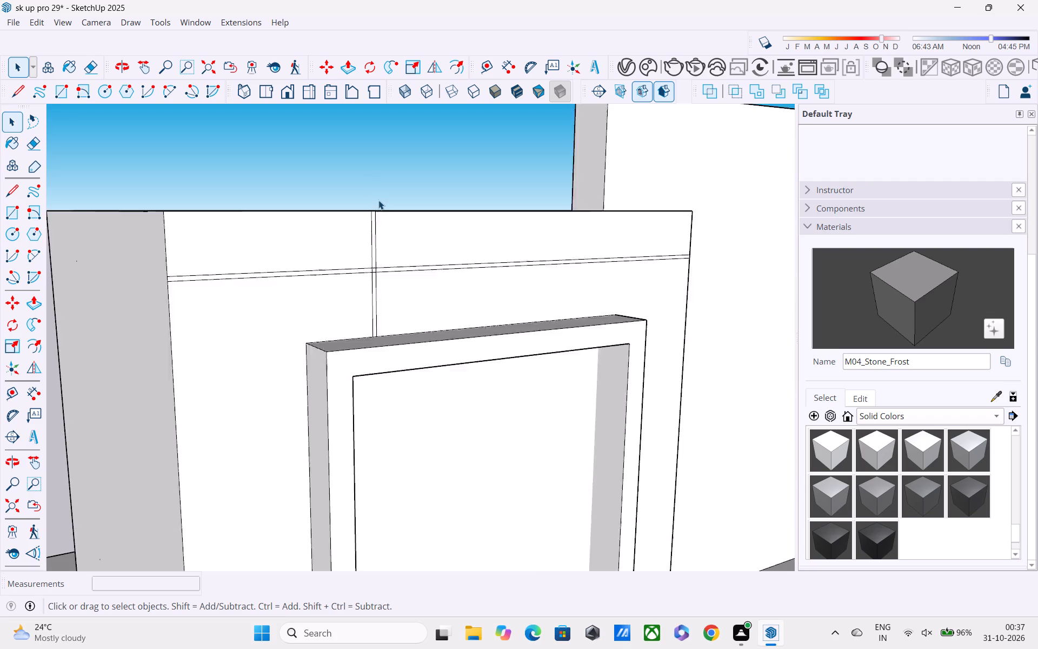
scroll(378, 200, "down", 6)
middle_click_drag(392, 275, 272, 227)
scroll(275, 204, "down", 4)
scroll(283, 213, "up", 3)
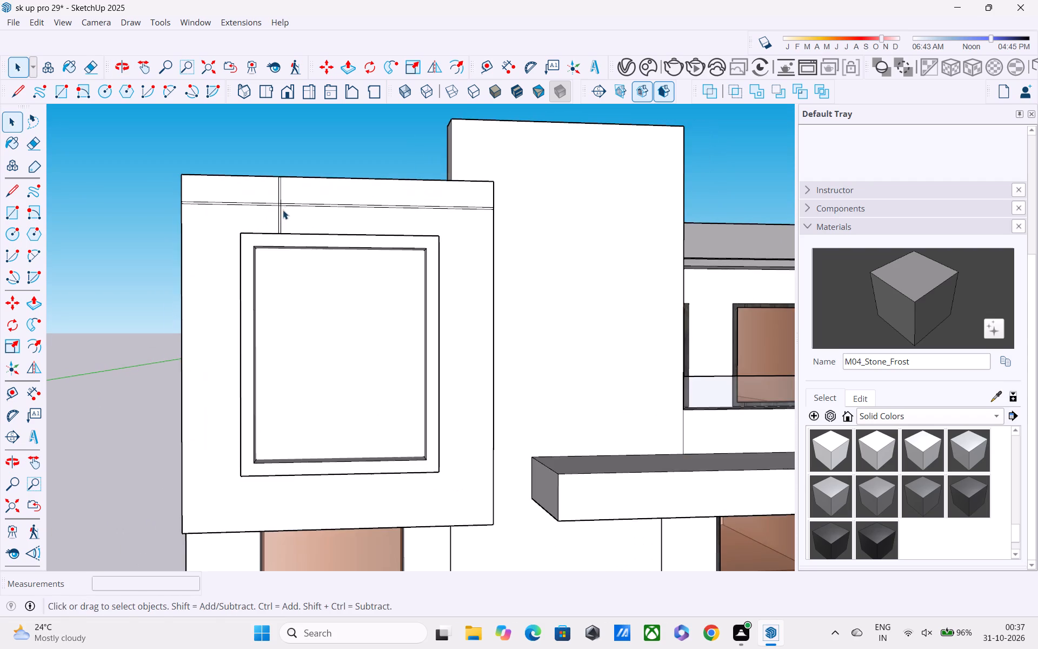
scroll(285, 198, "up", 3)
middle_click_drag(311, 217, 320, 235, "shift")
scroll(295, 220, "up", 3, "shift")
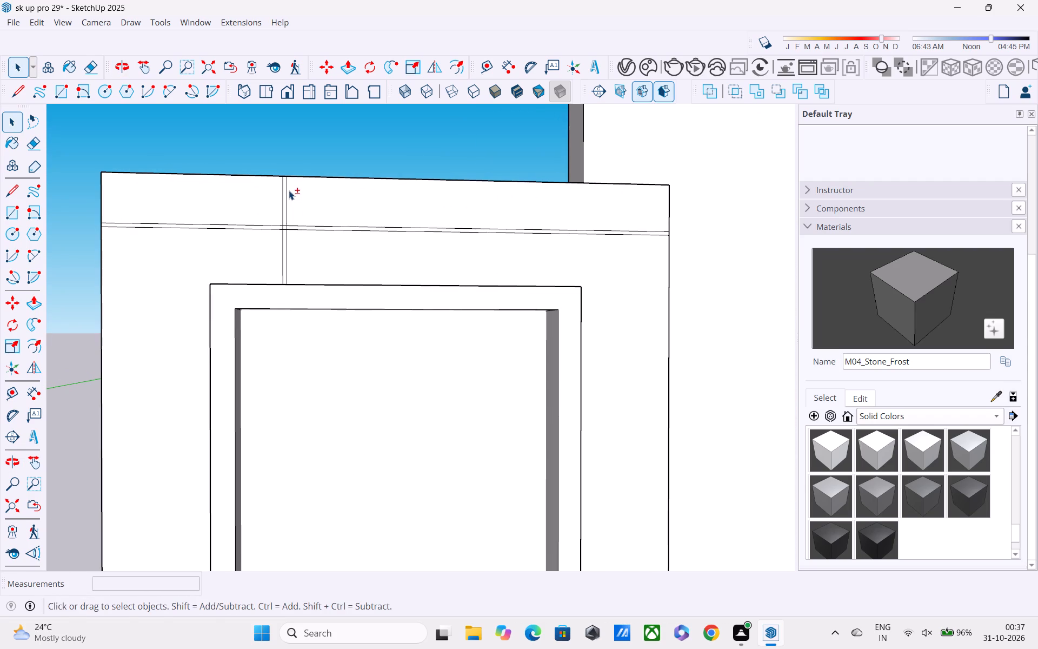
left_click(289, 190, "shift")
left_click(282, 192, "shift")
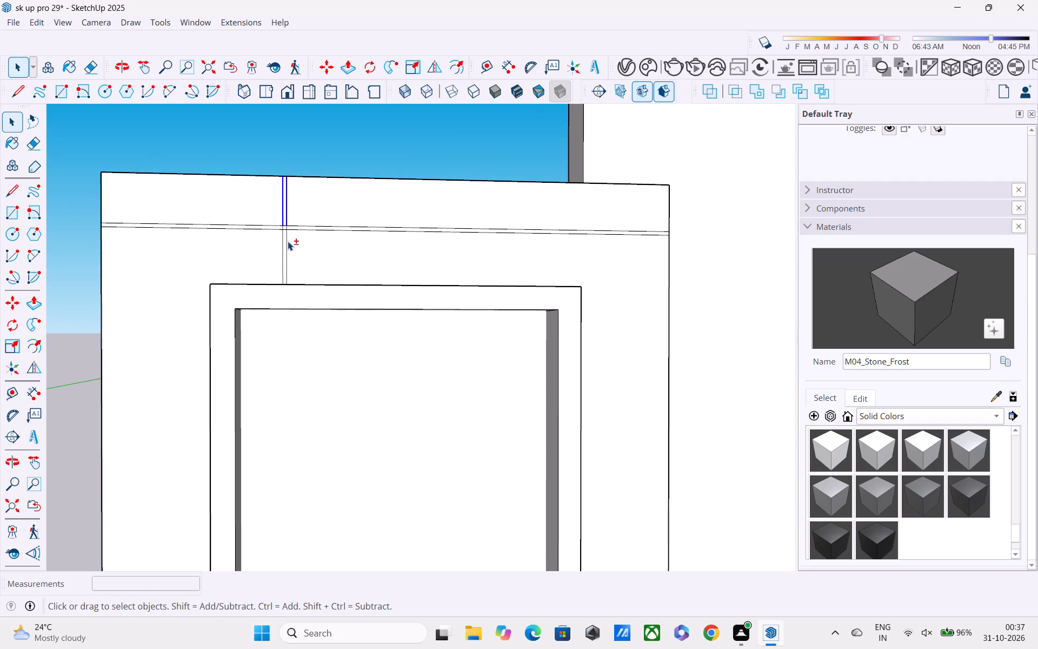
left_click(288, 244, "shift")
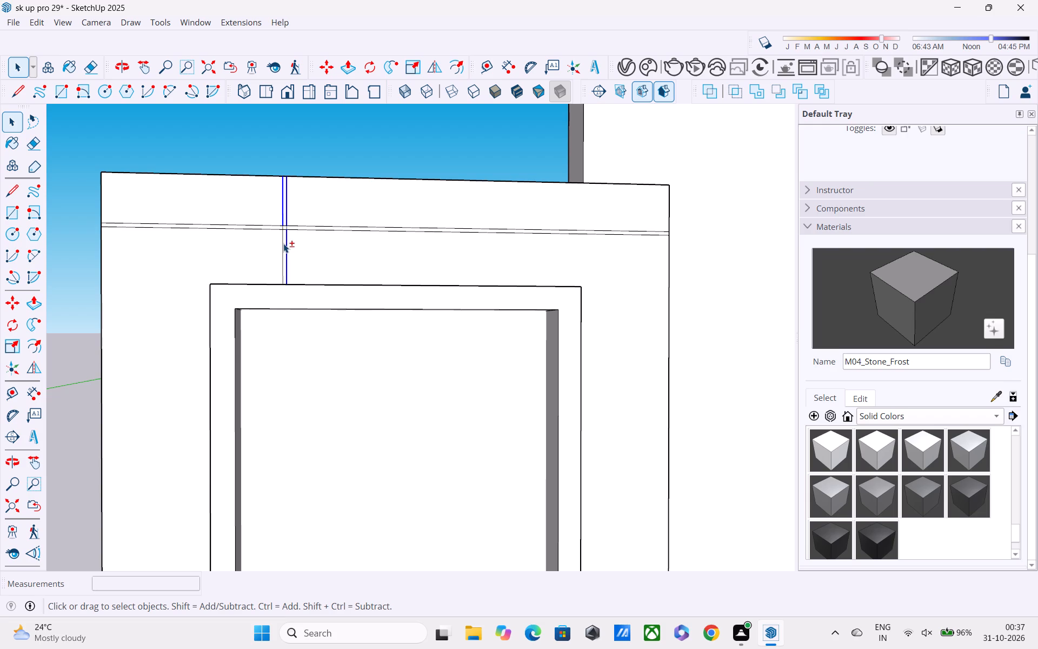
left_click(283, 243, "shift")
scroll(283, 221, "up", 8, "shift")
scroll(284, 229, "down", 4, "shift")
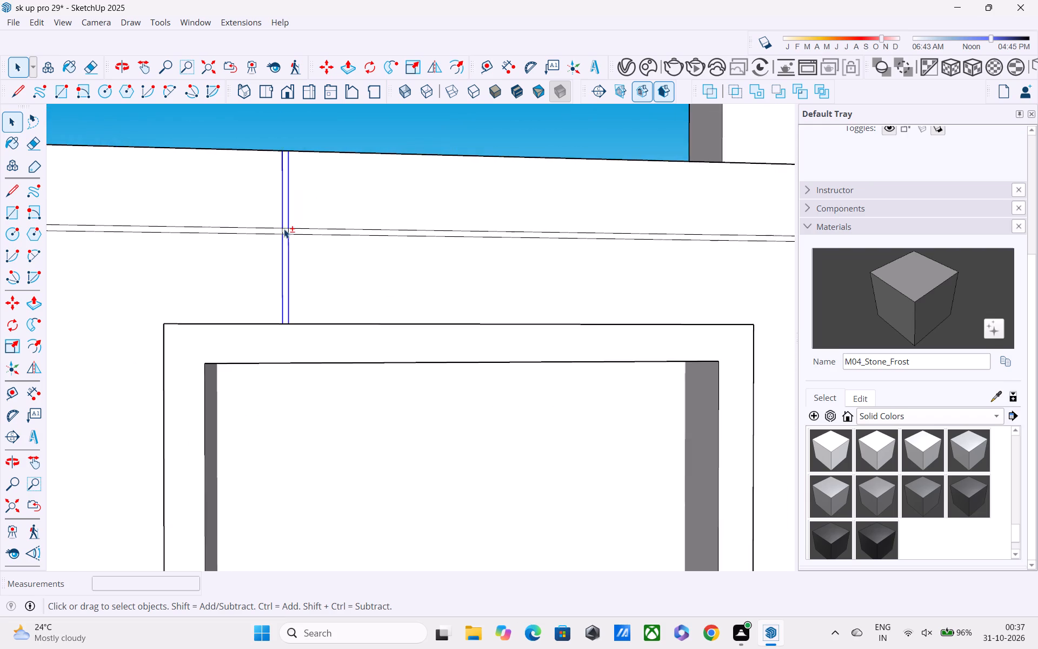
scroll(284, 229, "down", 4, "shift")
key("m")
scroll(288, 271, "up", 5)
middle_click_drag(288, 273, 290, 300)
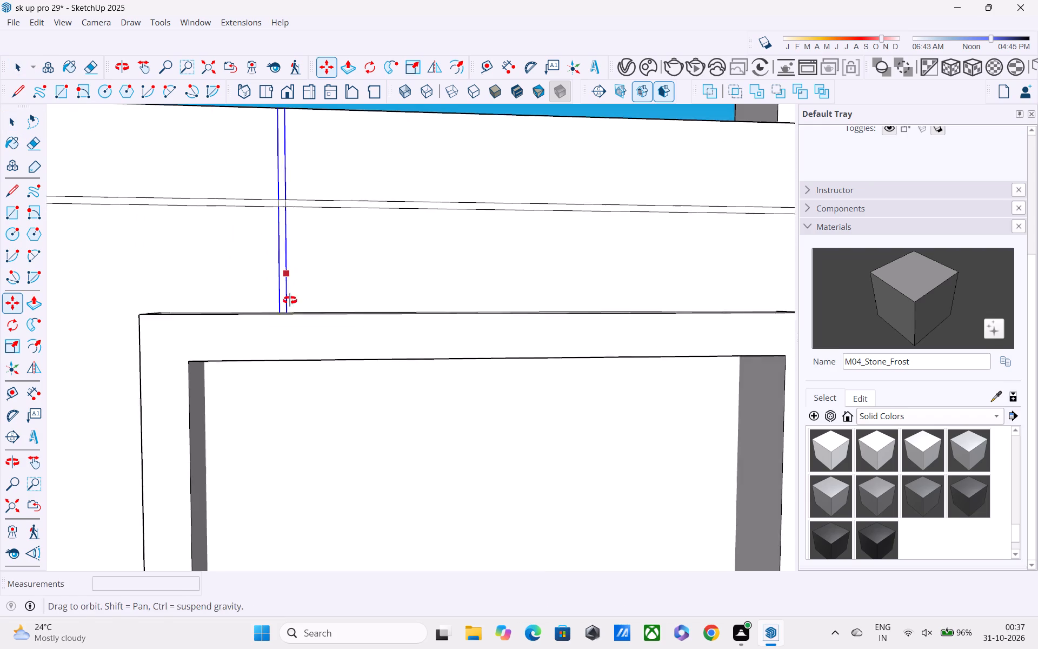
middle_click_drag(290, 300, 290, 319)
scroll(290, 308, "up", 5)
left_click(284, 322)
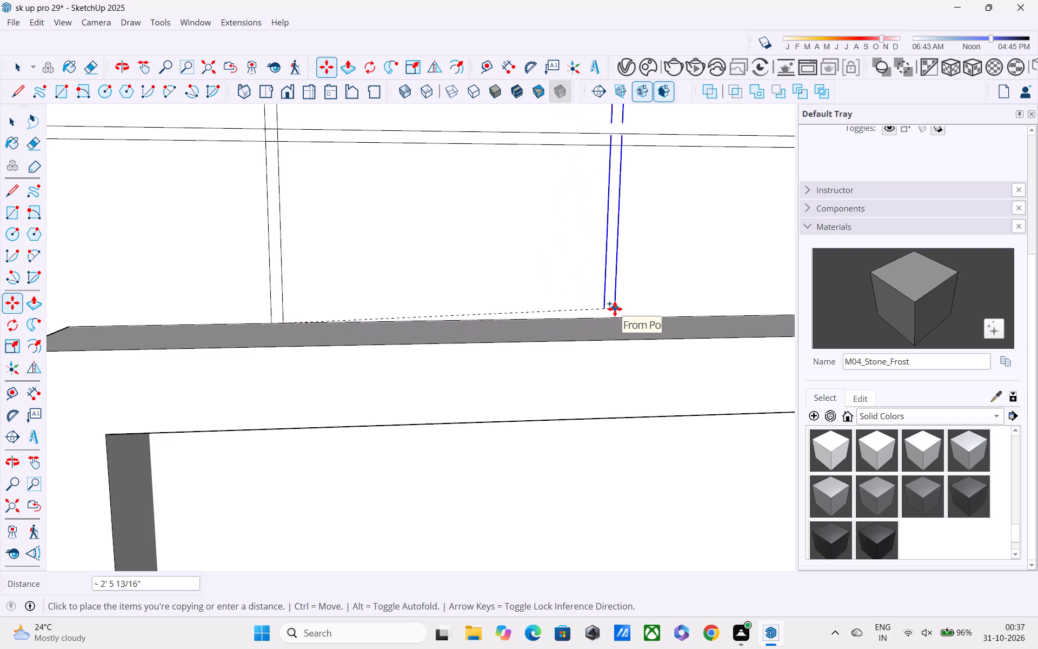
middle_click_drag(614, 307, 444, 349, "shift")
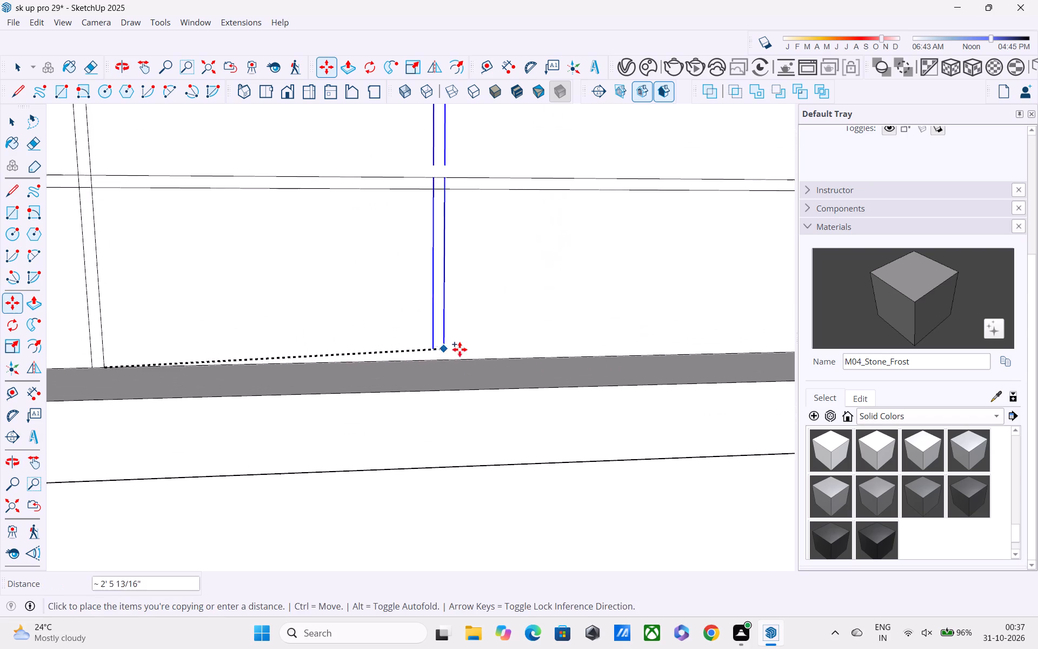
middle_click_drag(544, 350, 462, 348)
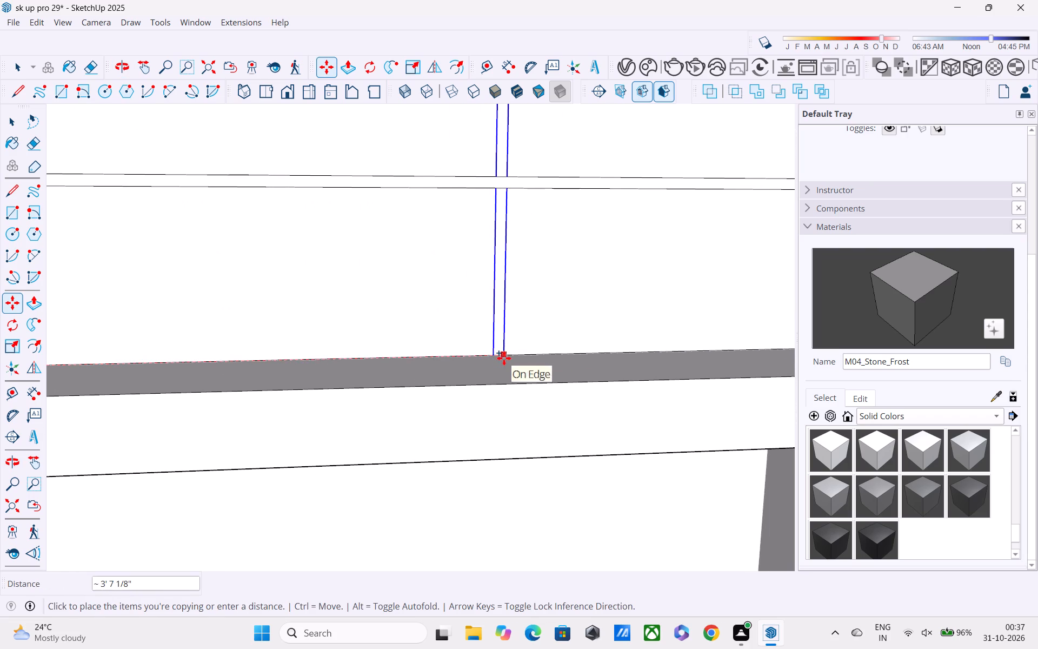
left_click(504, 358)
Copy the window block's bottom front edge straight up about 1' 5" onto the facade below the window.
scroll(513, 347, "down", 2)
middle_click_drag(348, 423, 277, 439)
scroll(324, 354, "down", 9)
middle_click_drag(404, 338, 456, 318)
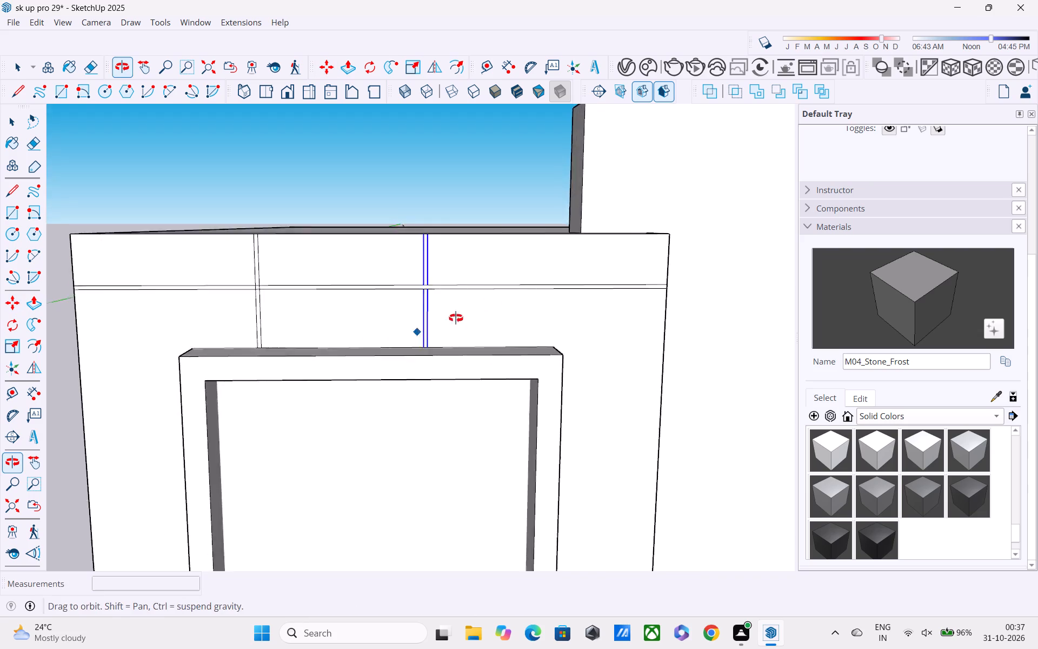
middle_click_drag(456, 318, 522, 291)
scroll(522, 291, "up", 1)
scroll(525, 284, "down", 6)
middle_click_drag(524, 314, 522, 207)
scroll(521, 207, "down", 4)
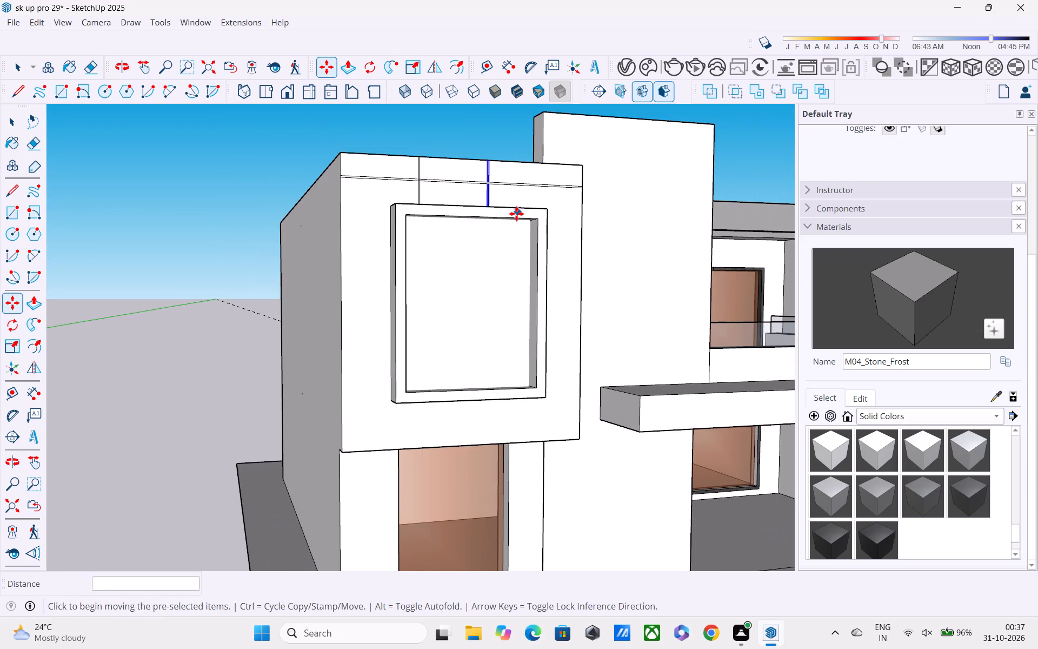
key("space")
left_click(458, 446)
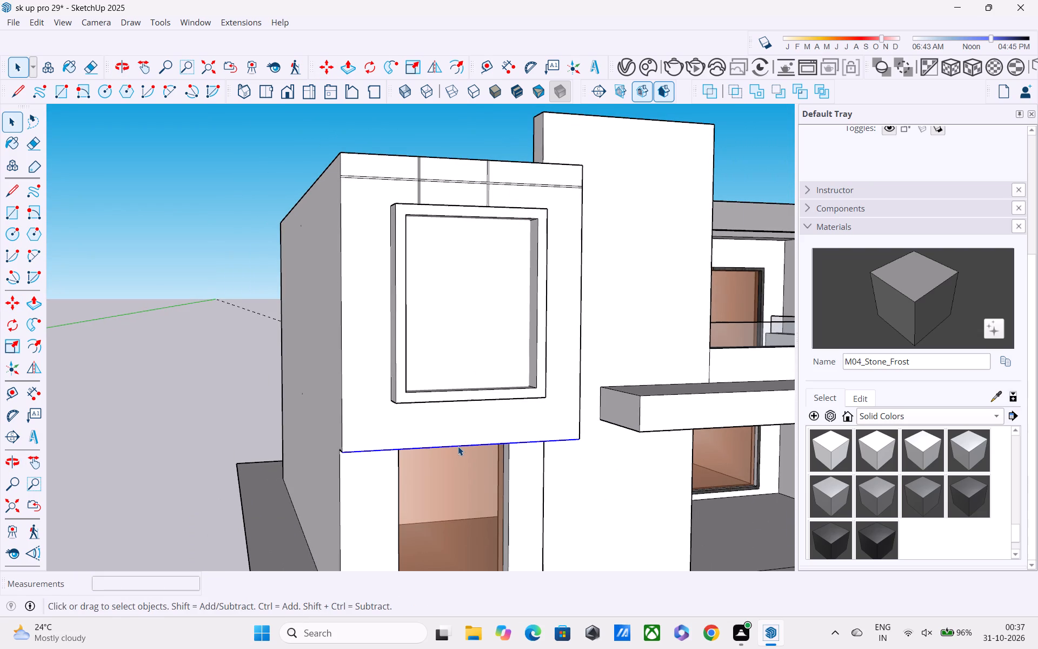
key("m")
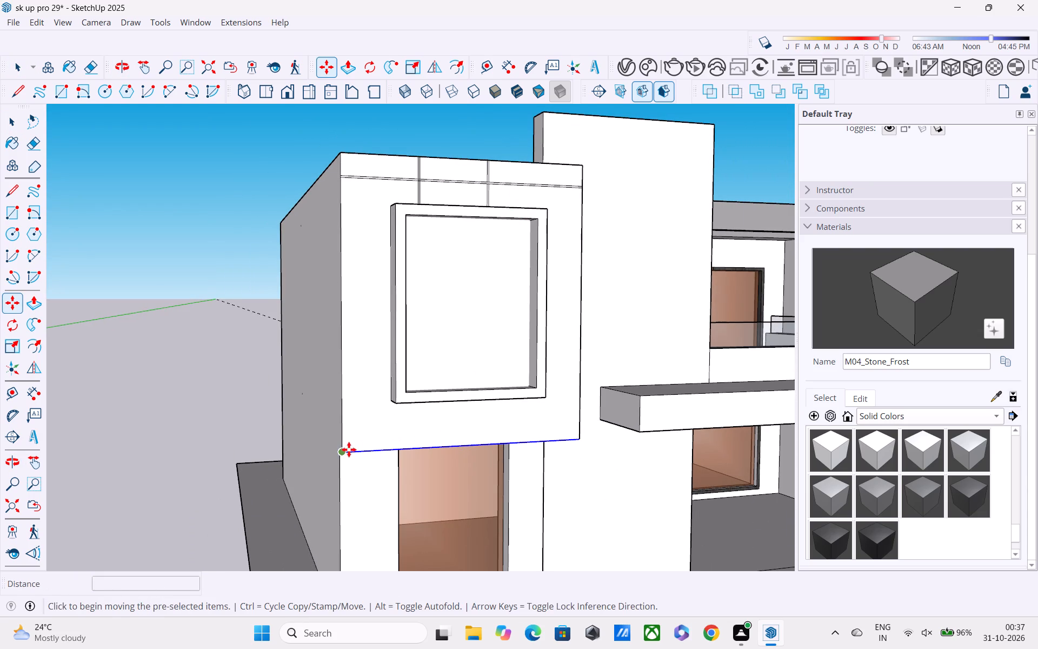
left_click(345, 450)
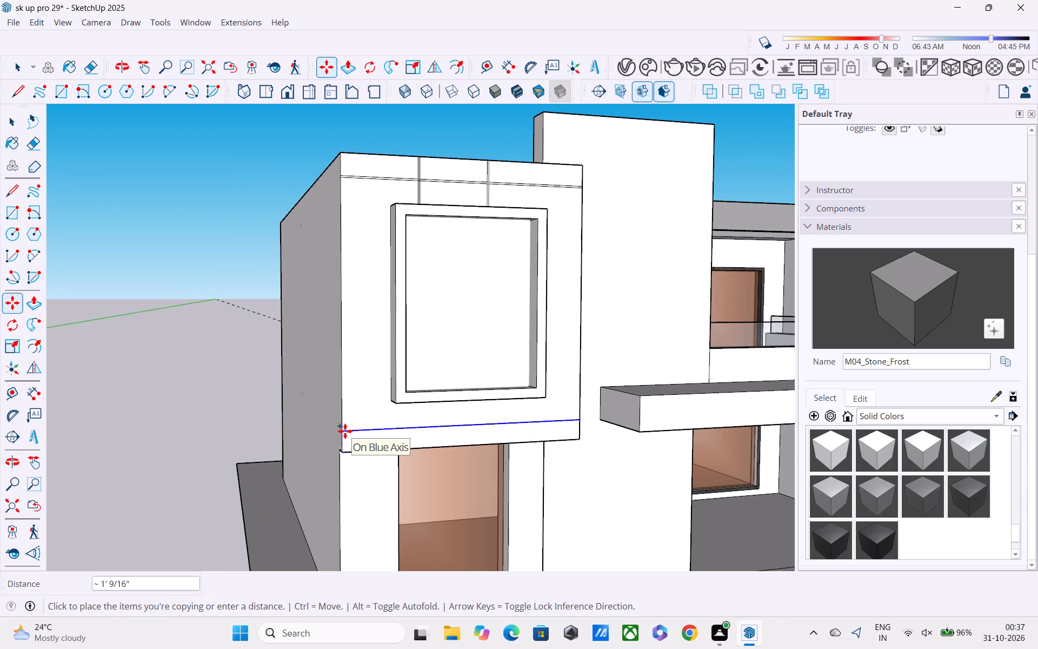
left_click(346, 423)
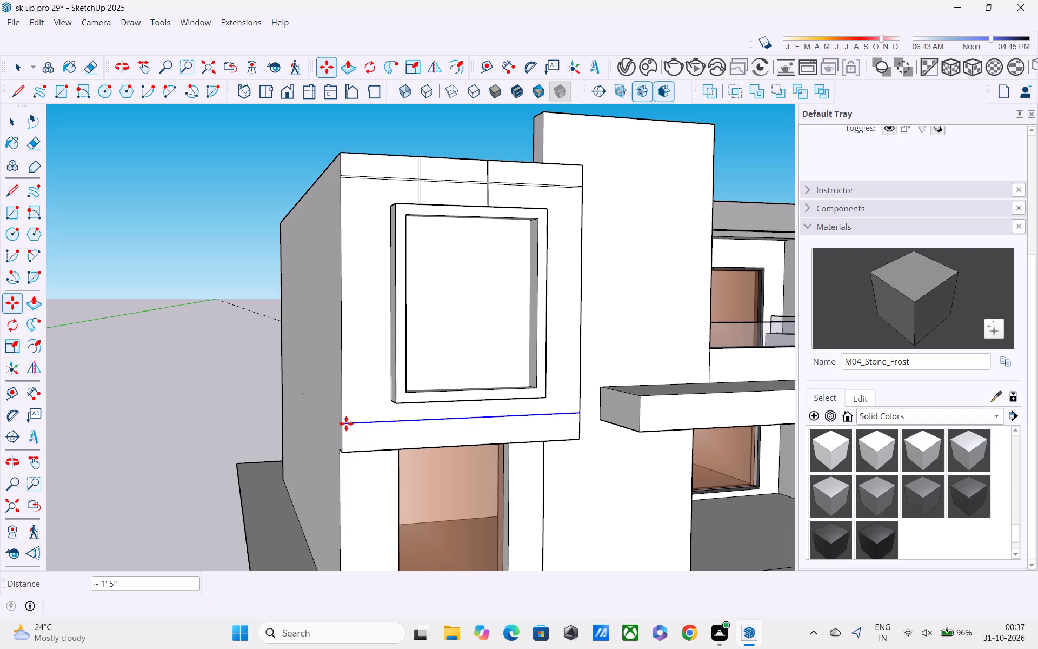
Copy the new horizontal line 1" upward to form a narrow horizontal groove below the window.
left_click(344, 425)
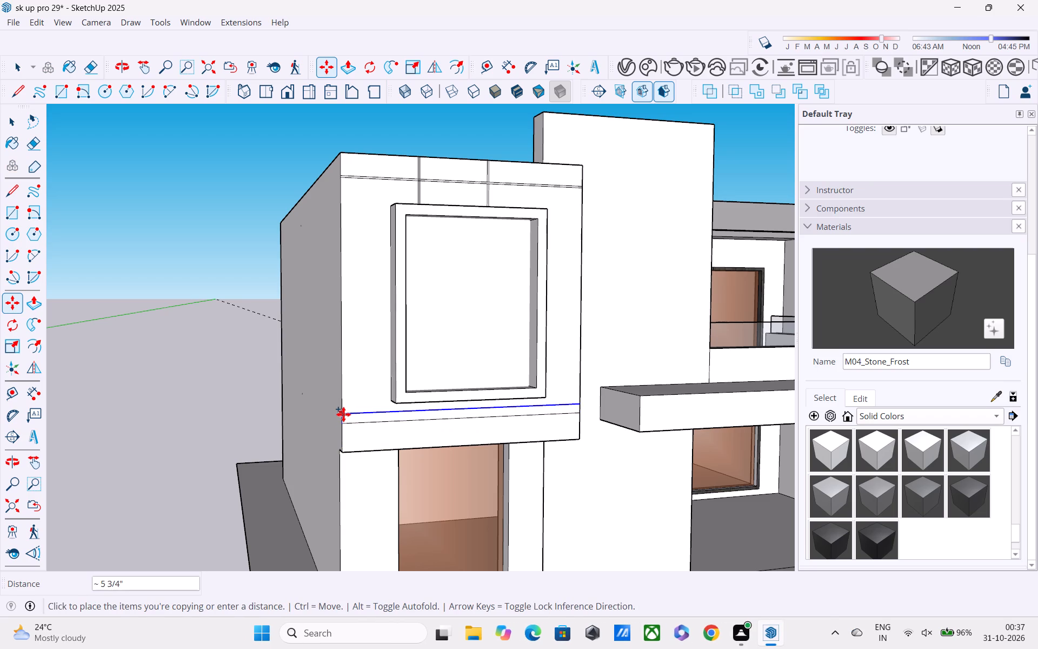
type("1\"")
key("Return")
key("space")
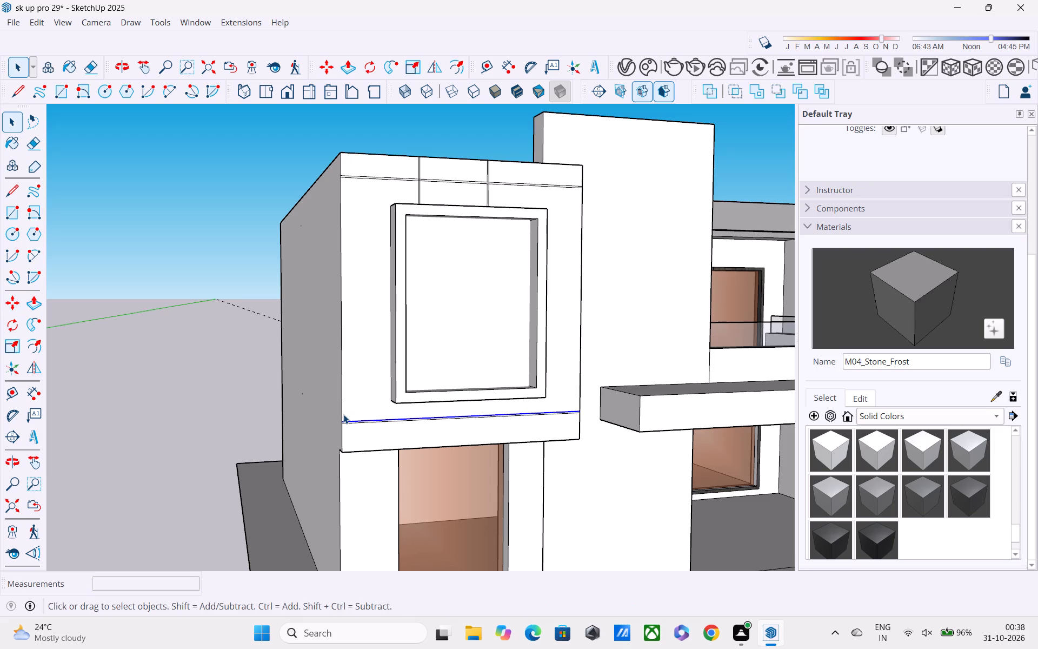
Draw a vertical line about 2' 5" long from the window frame's bottom edge down to the window block's bottom edge.
scroll(343, 414, "down", 1)
middle_click_drag(407, 438, 380, 426)
left_click(236, 362)
scroll(429, 441, "up", 5)
middle_click_drag(404, 387, 399, 350)
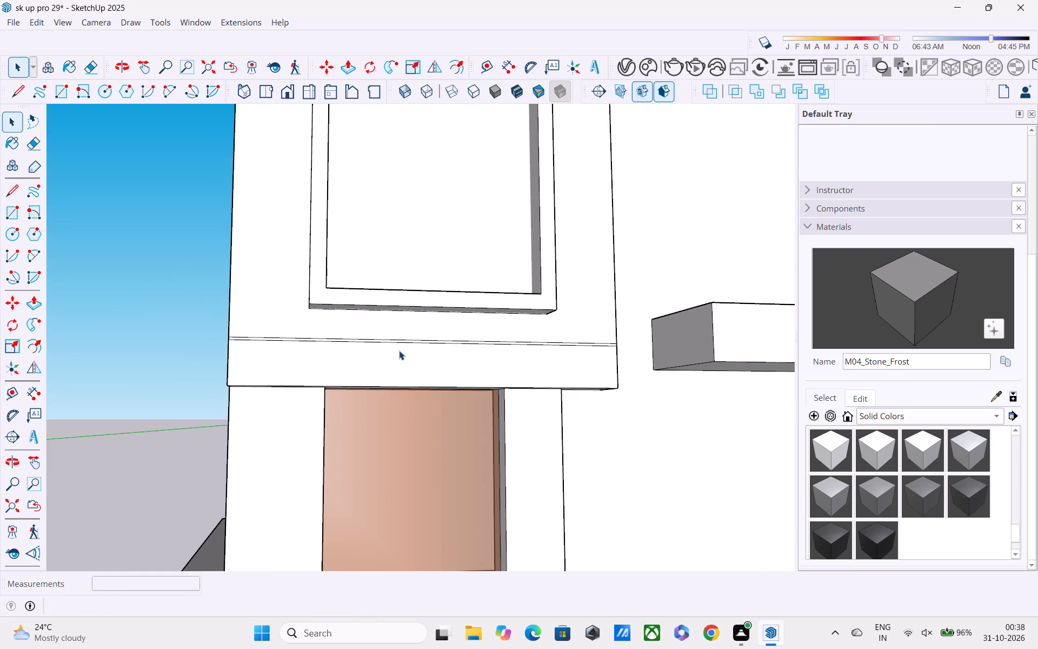
key("l")
scroll(399, 350, "up", 4)
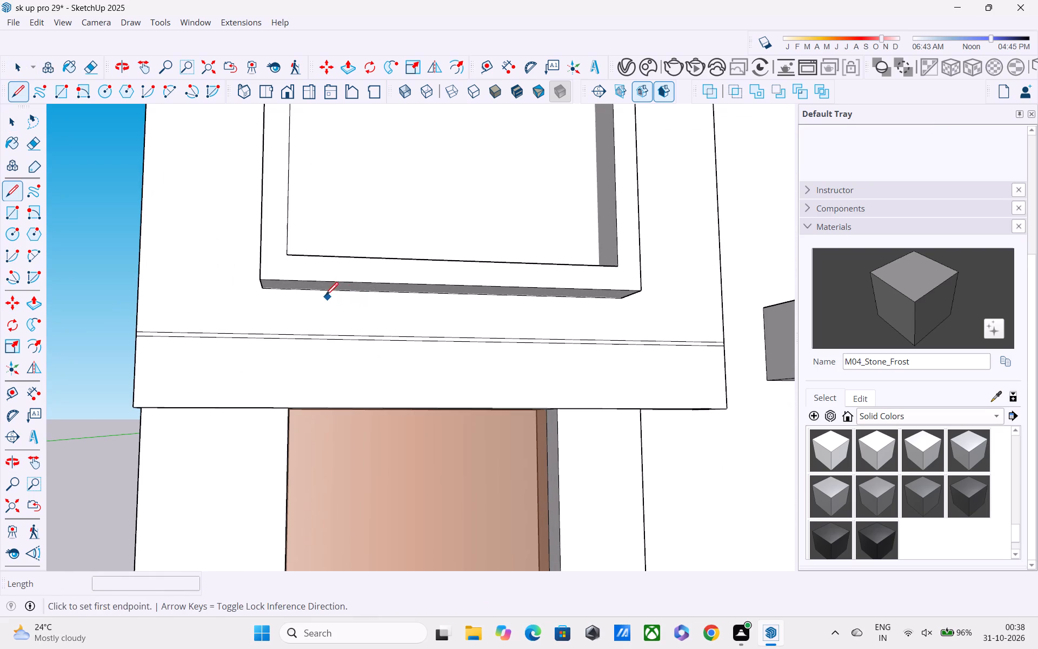
middle_click_drag(325, 296, 488, 326)
middle_click_drag(467, 309, 451, 253)
left_click(469, 308)
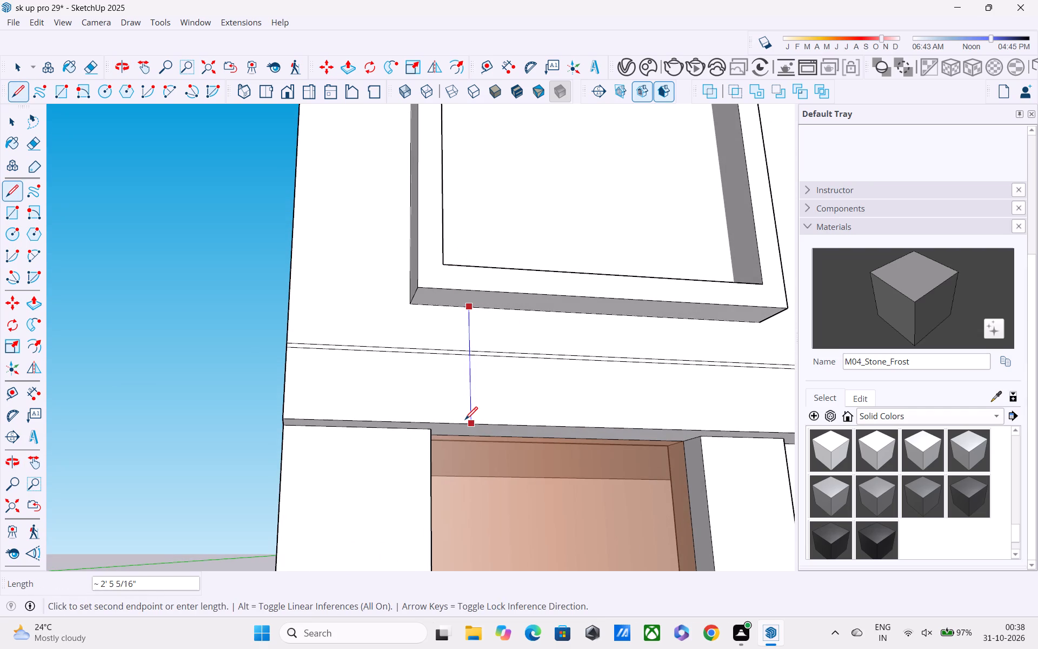
left_click(465, 421)
Copy the vertical line below the window 1" sideways to form a narrow vertical groove.
key("space")
left_click(469, 386)
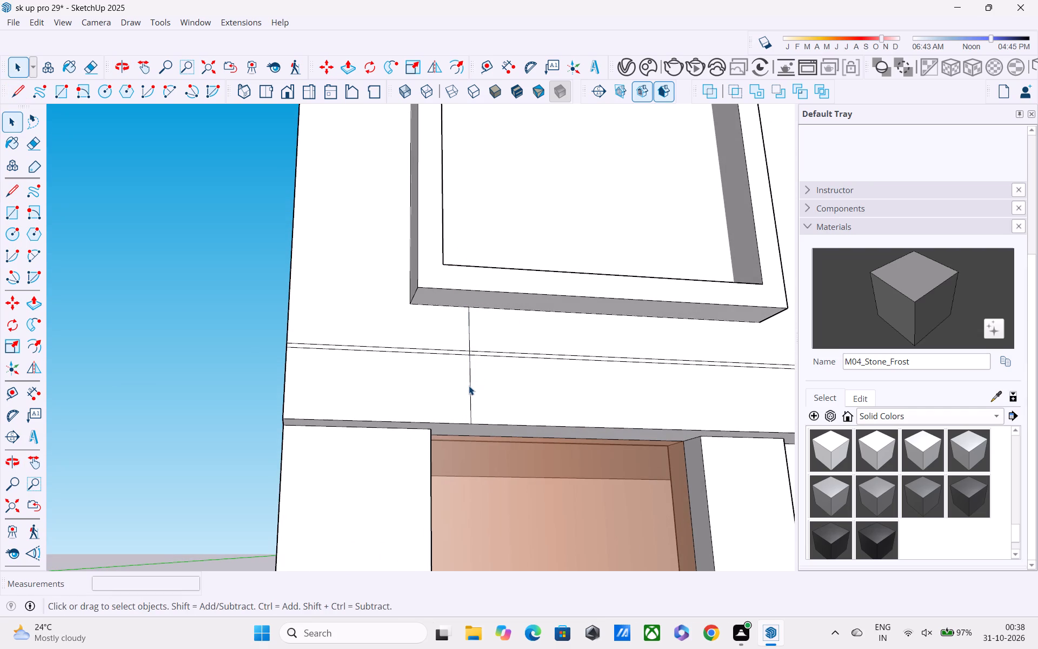
scroll(468, 354, "up", 4)
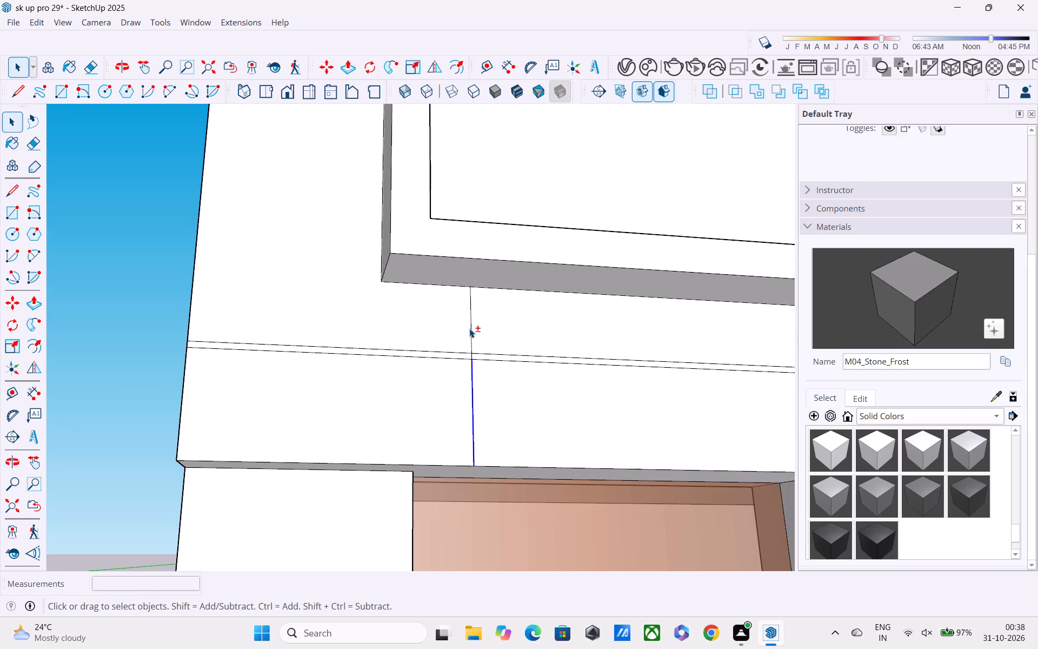
left_click(470, 330, "shift")
scroll(471, 360, "up", 5, "shift")
left_click(471, 352, "shift")
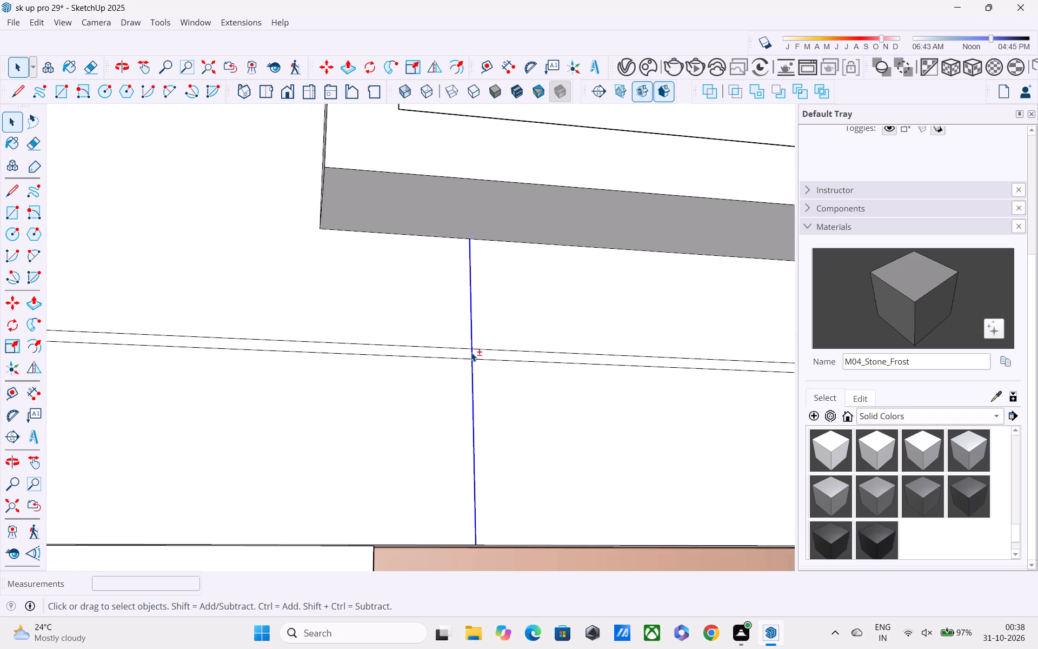
key("m")
scroll(474, 427, "down", 4)
middle_click_drag(464, 419, 420, 295, "shift")
scroll(420, 295, "up", 1)
left_click(430, 389)
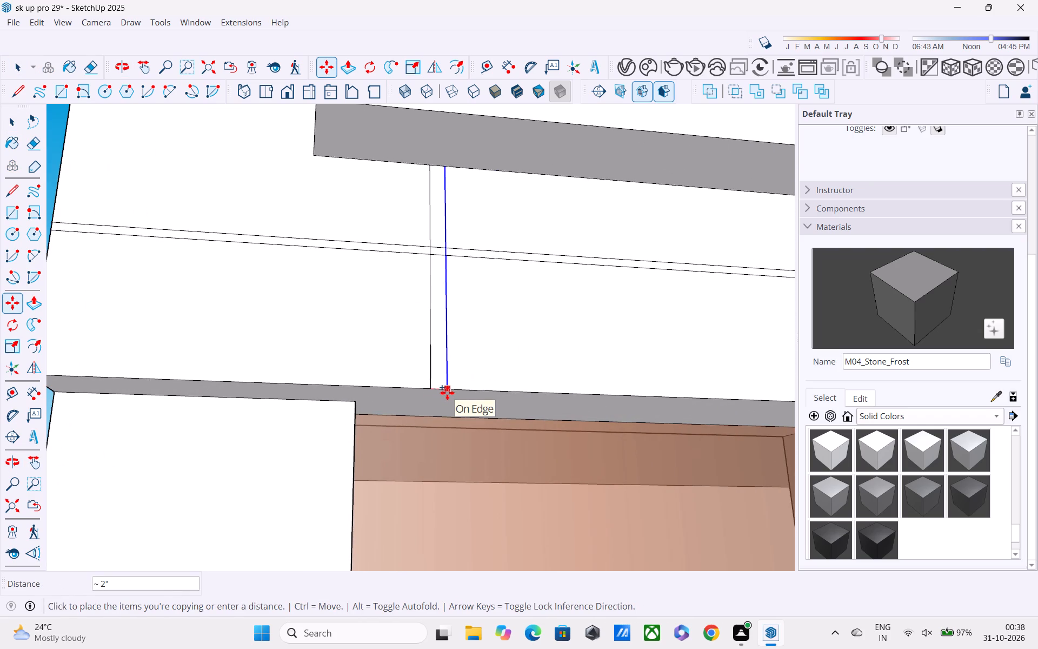
type("1\"")
key("Return")
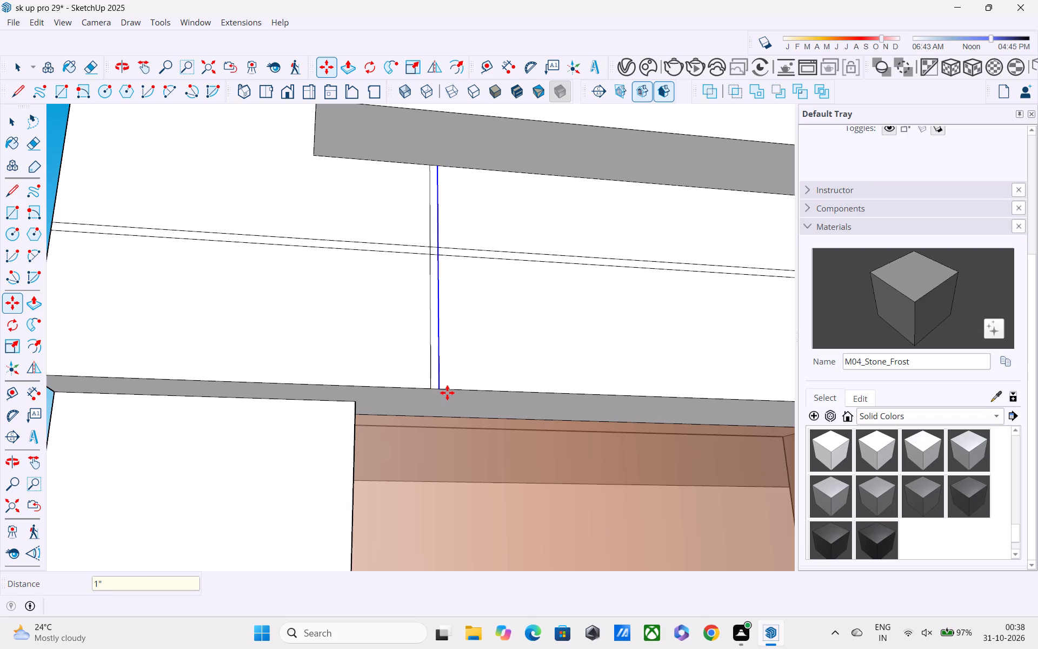
Copy both lines of the lower vertical groove about 3' 2" sideways along the window block's bottom edge.
key("space")
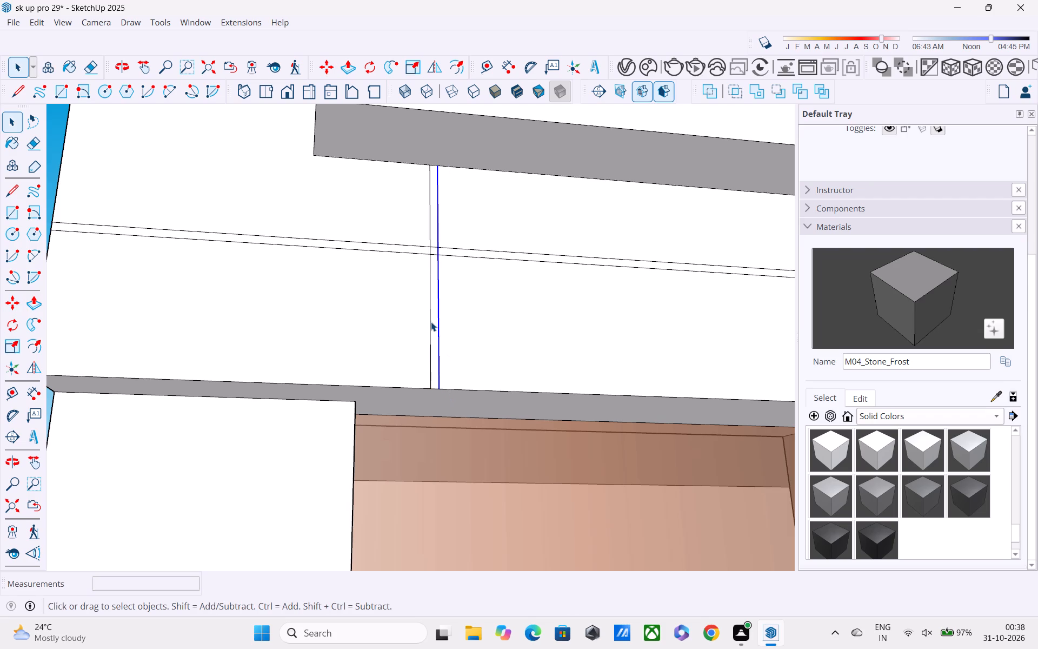
scroll(427, 320, "up", 2)
left_click(431, 325, "shift")
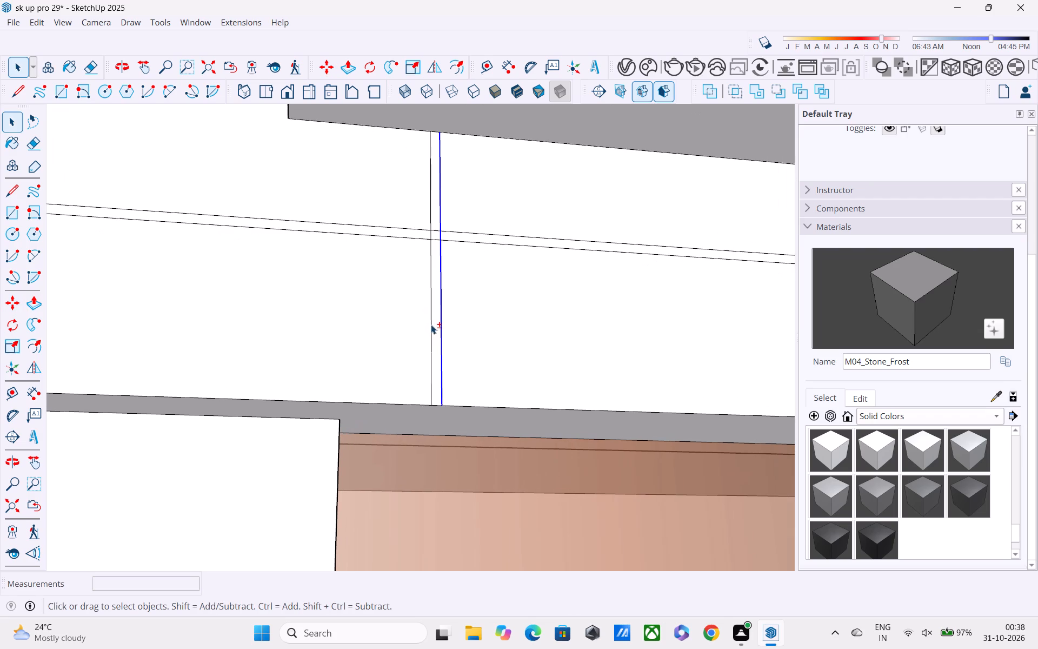
left_click(429, 231, "shift")
left_click(429, 211, "shift")
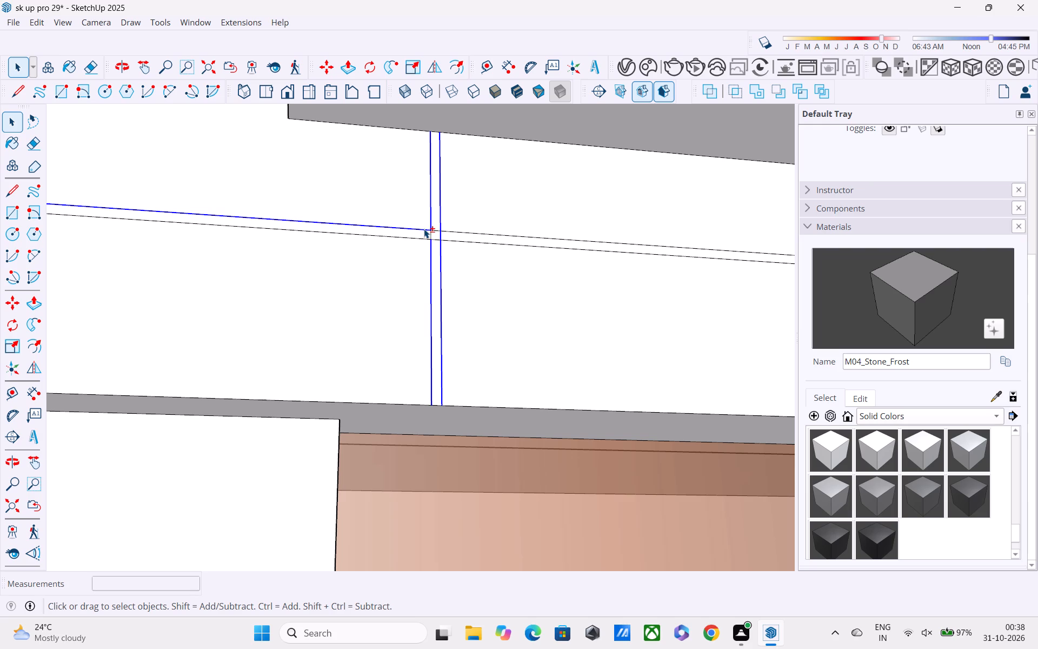
left_click(424, 229, "shift")
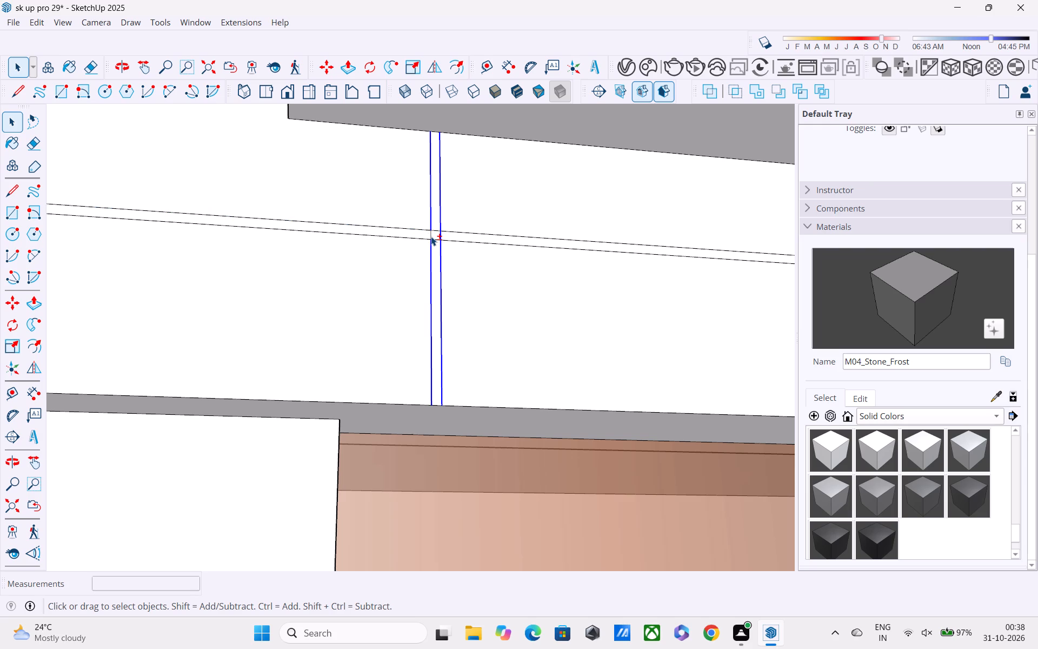
left_click(431, 233, "shift")
key("m")
scroll(454, 323, "down", 4)
left_click(443, 378)
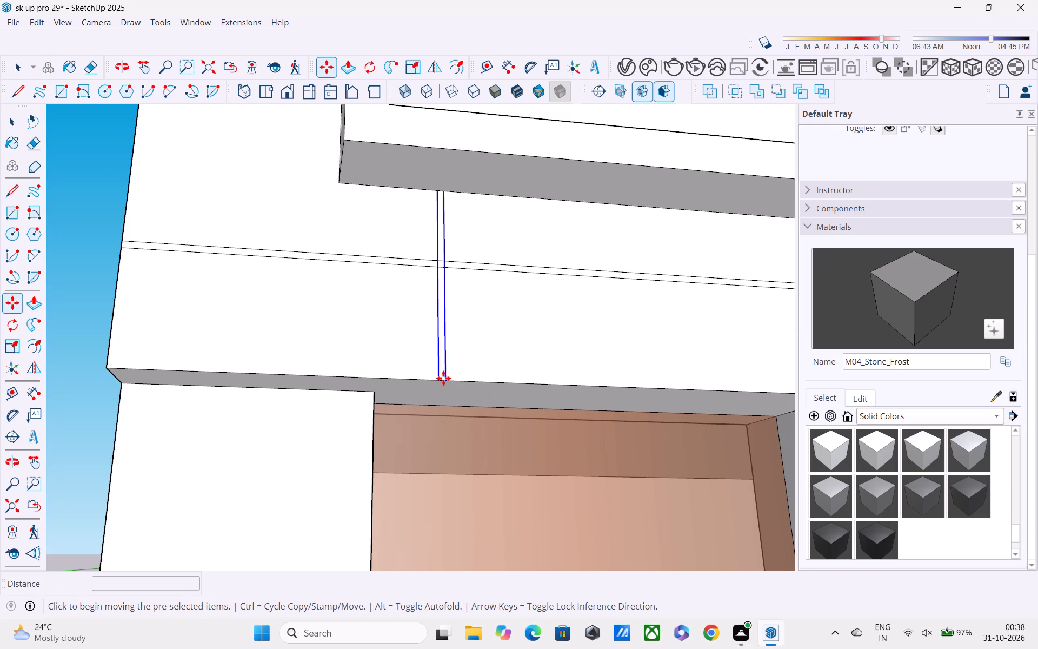
middle_click_drag(644, 393, 640, 390)
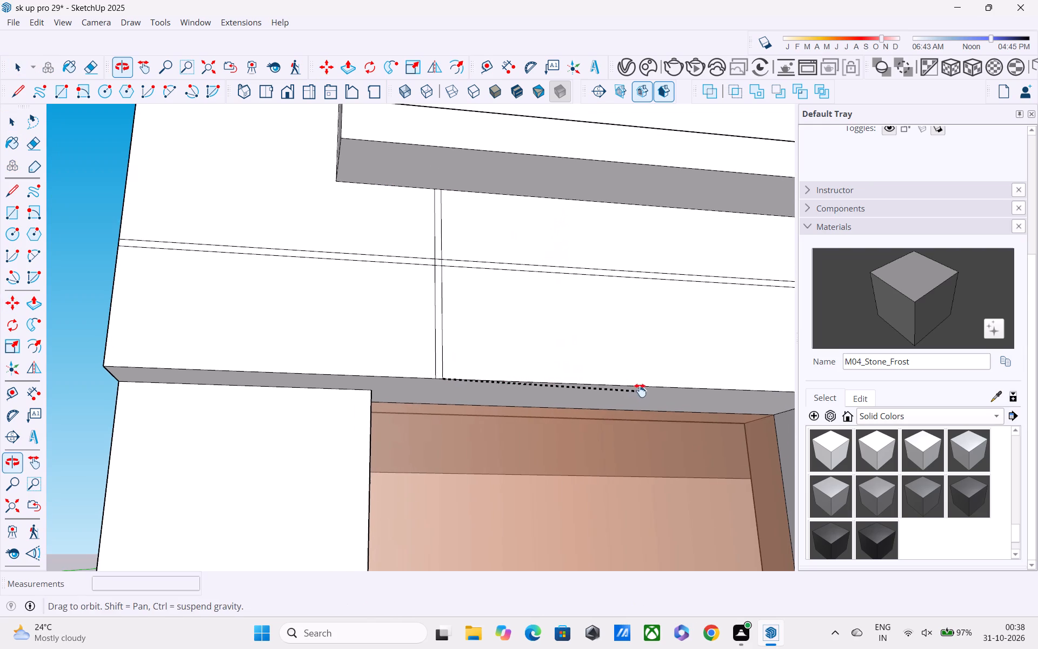
middle_click_drag(640, 390, 537, 394)
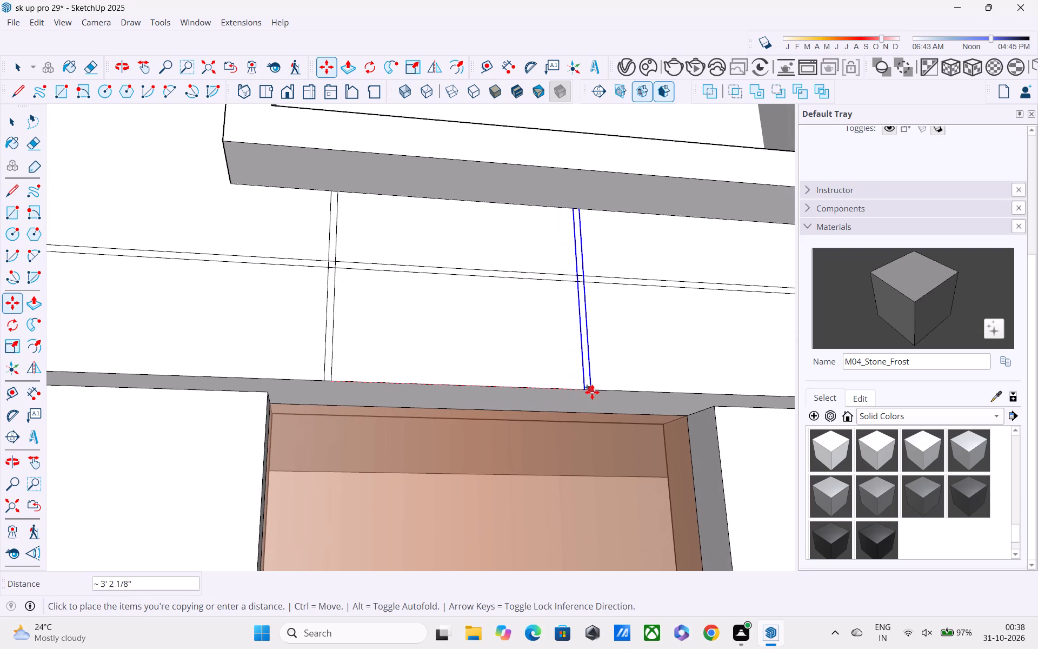
left_click(602, 390)
Move the copied groove lines about 1' 8" further along the window block's bottom edge.
scroll(605, 389, "down", 8)
middle_click_drag(612, 382, 591, 400)
scroll(598, 401, "up", 3)
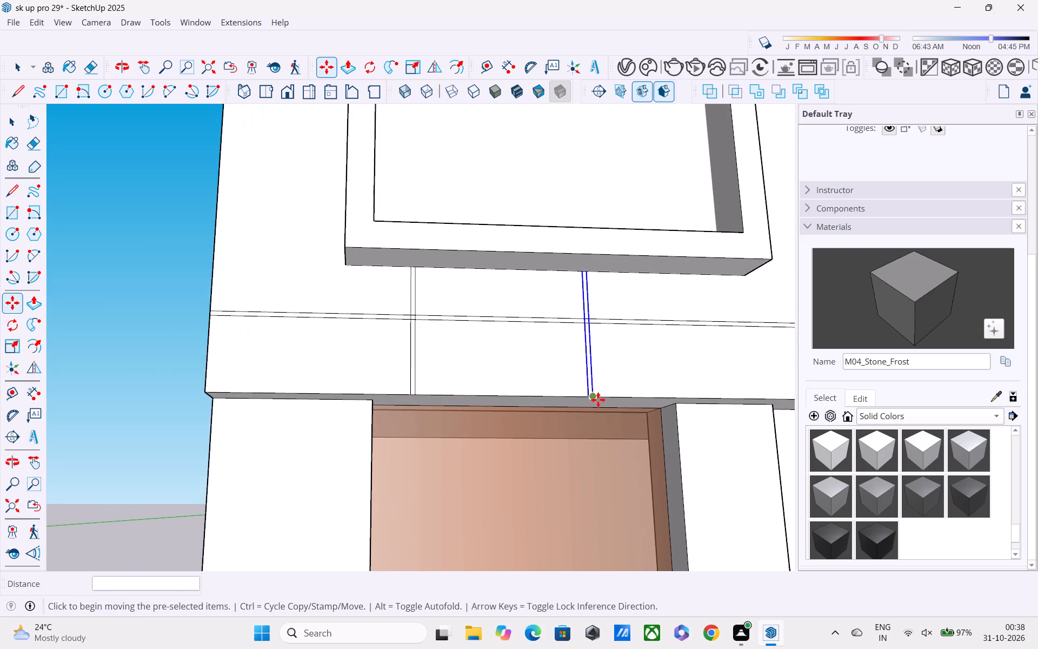
scroll(598, 400, "up", 1)
left_click(595, 396)
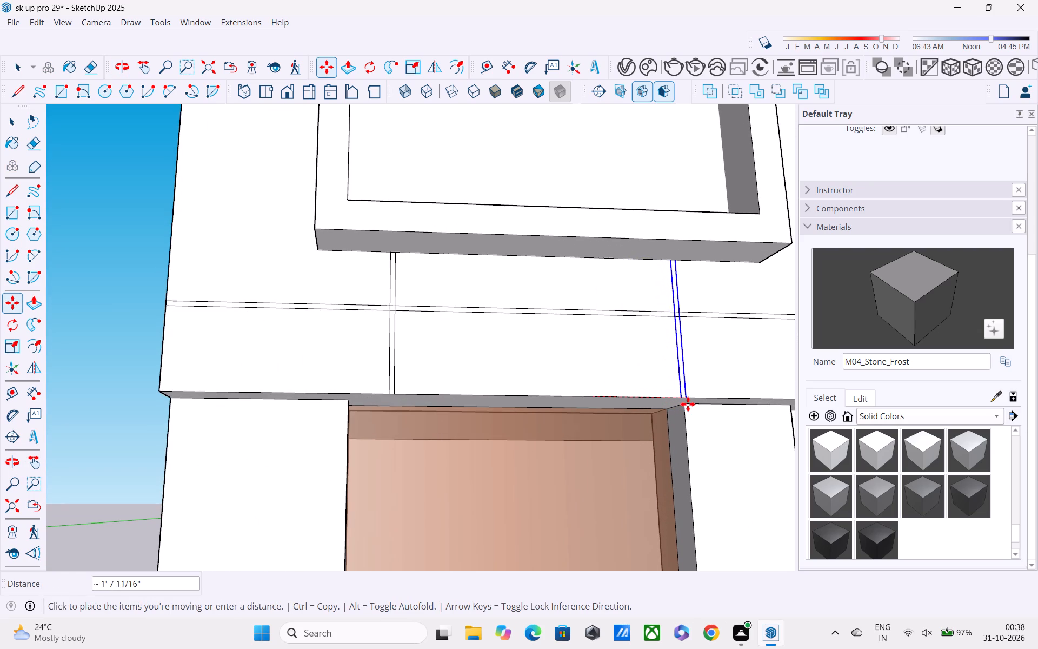
left_click(697, 404)
scroll(703, 370, "down", 6)
middle_click_drag(699, 365, 680, 413)
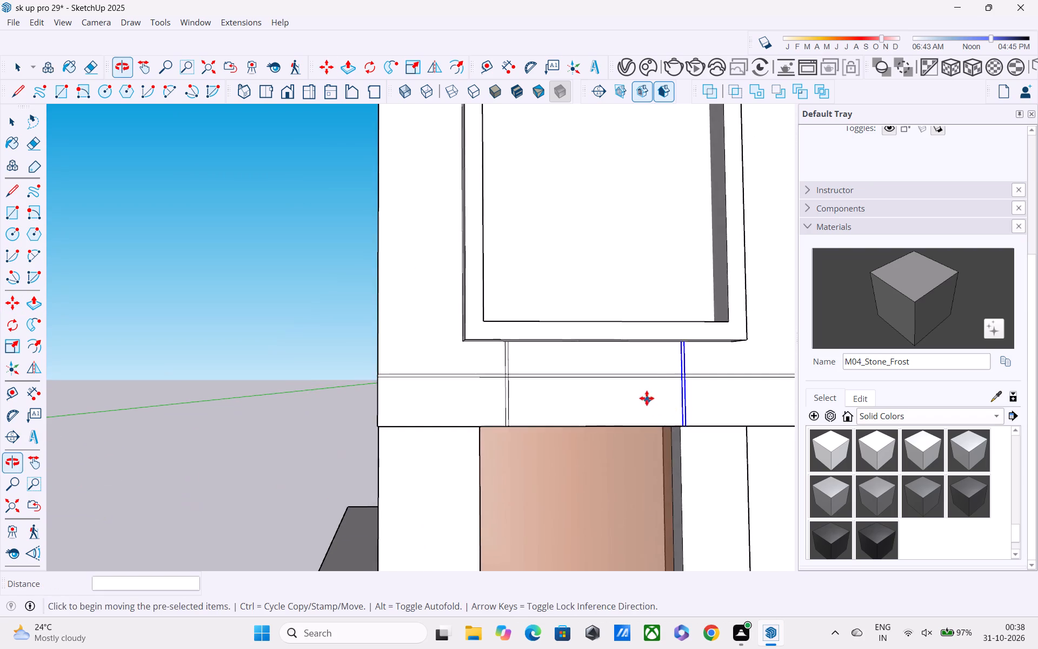
scroll(644, 395, "down", 6)
key("space")
scroll(610, 379, "down", 5)
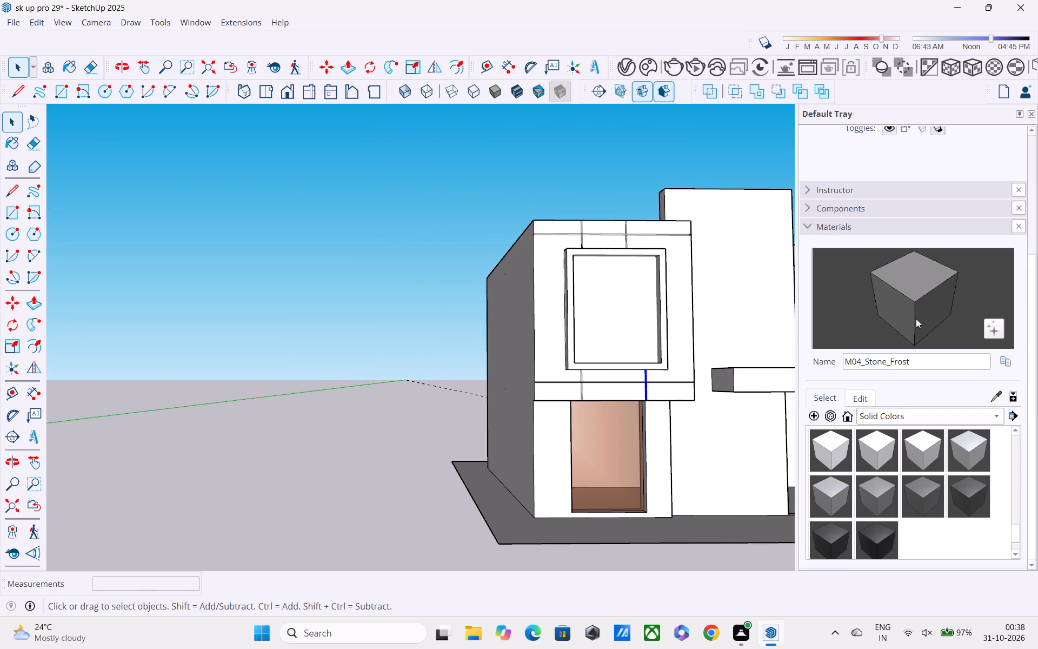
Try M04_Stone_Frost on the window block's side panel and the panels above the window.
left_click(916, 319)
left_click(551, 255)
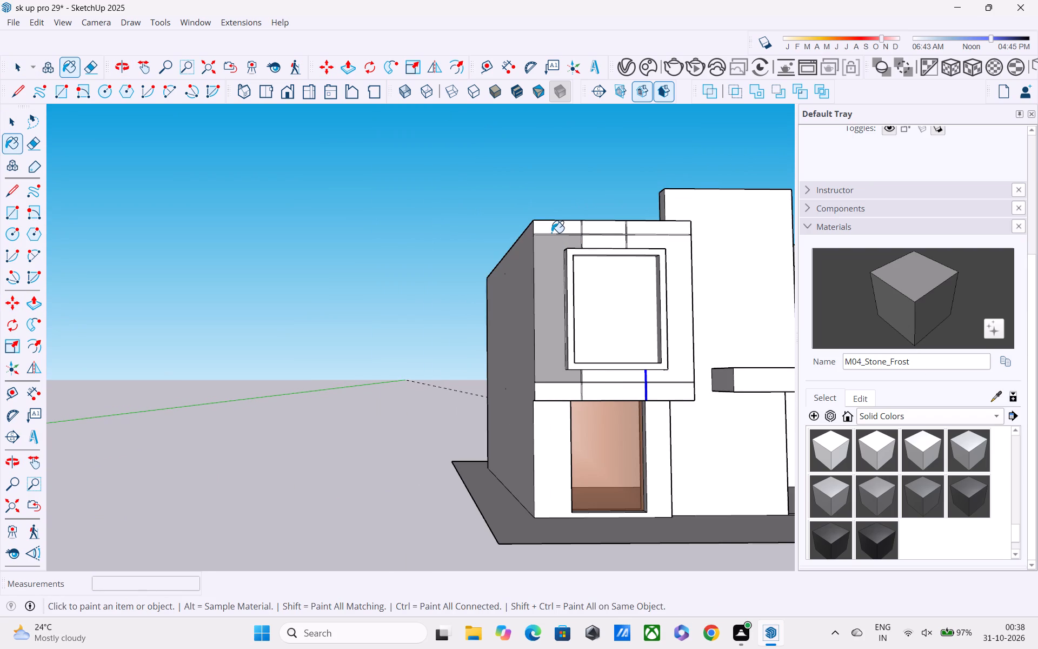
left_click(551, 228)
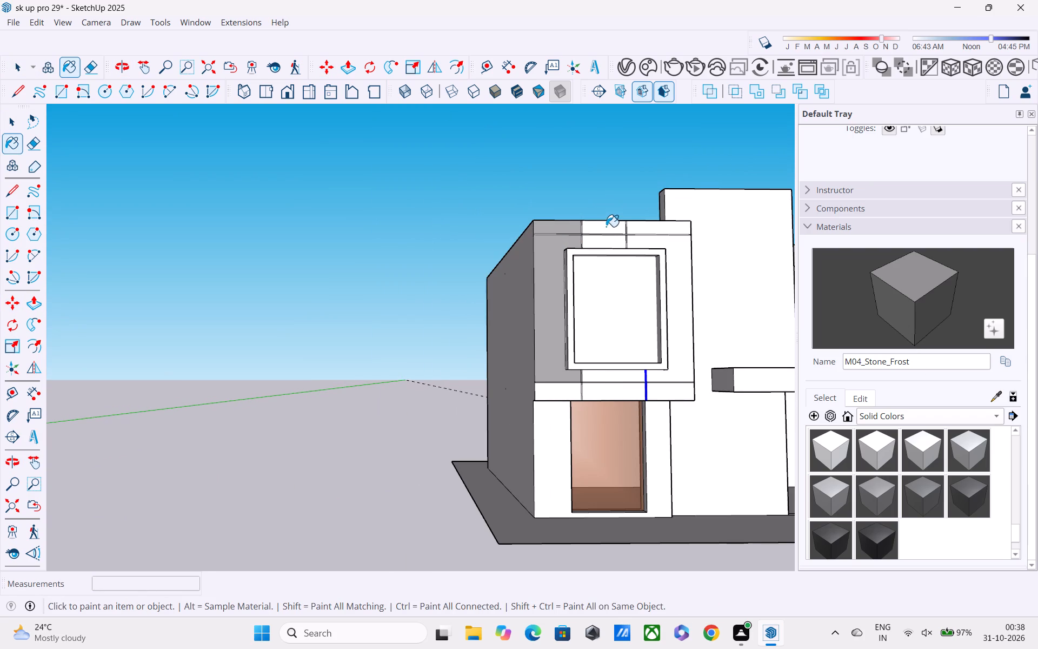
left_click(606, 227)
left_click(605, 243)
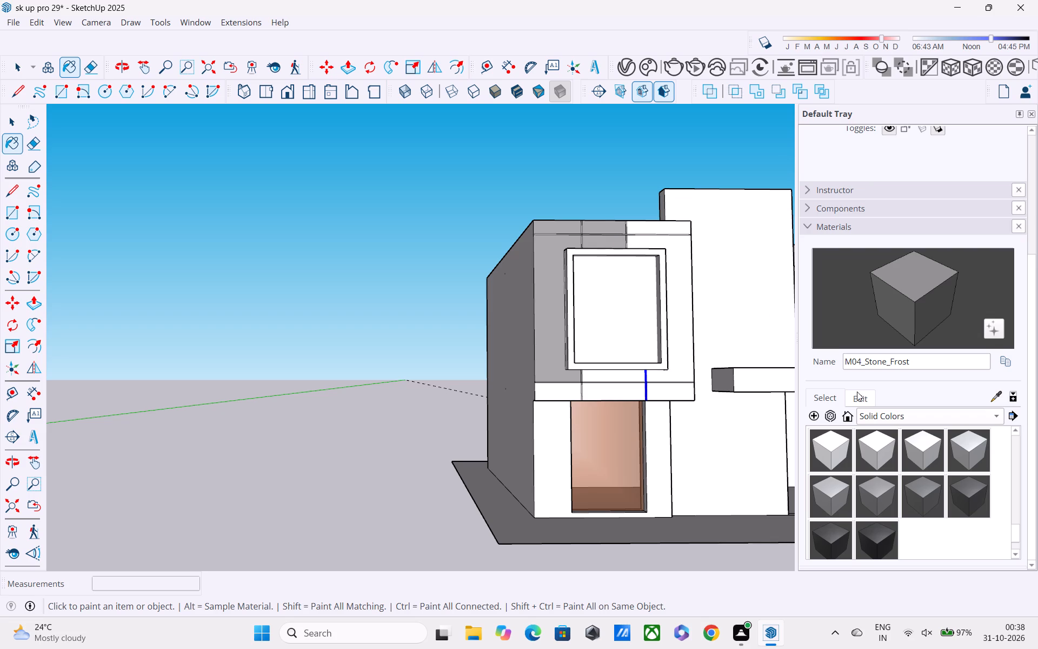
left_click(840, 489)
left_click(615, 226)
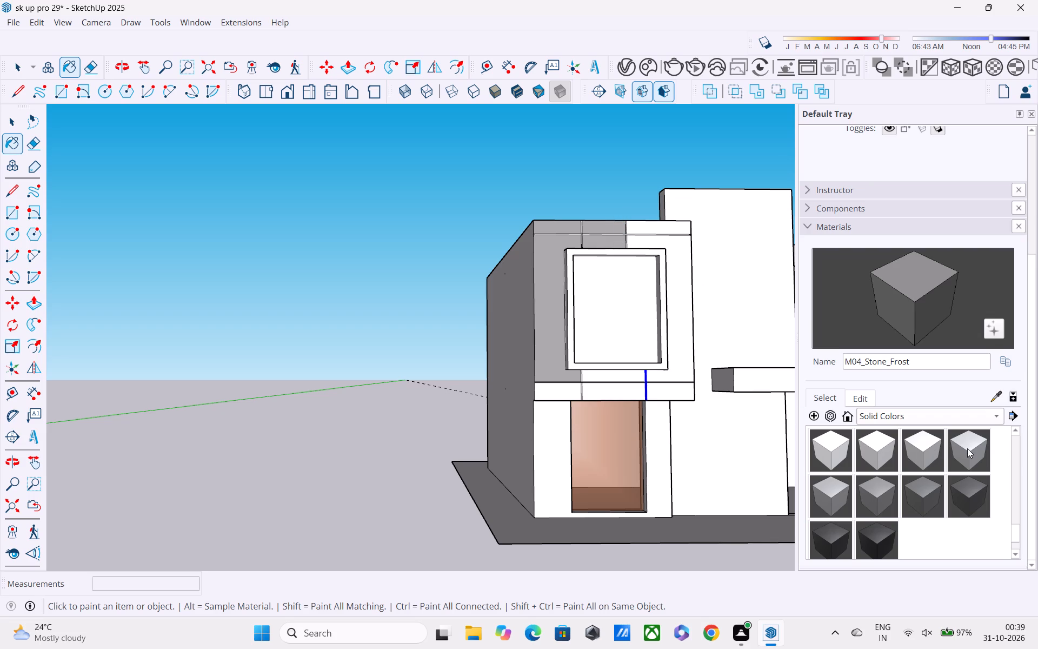
Paint all the window block's front panels around the window with M03_Pewter_Shine, leaving the grooves unpainted.
left_click(967, 448)
left_click(603, 246)
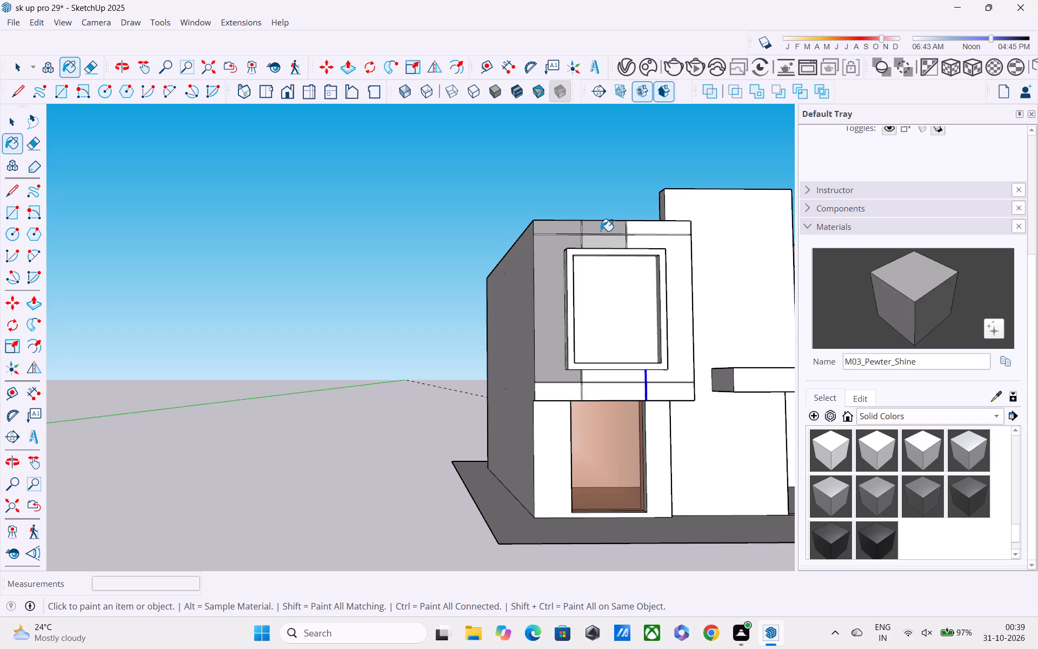
left_click(600, 228)
left_click(567, 231)
left_click(553, 257)
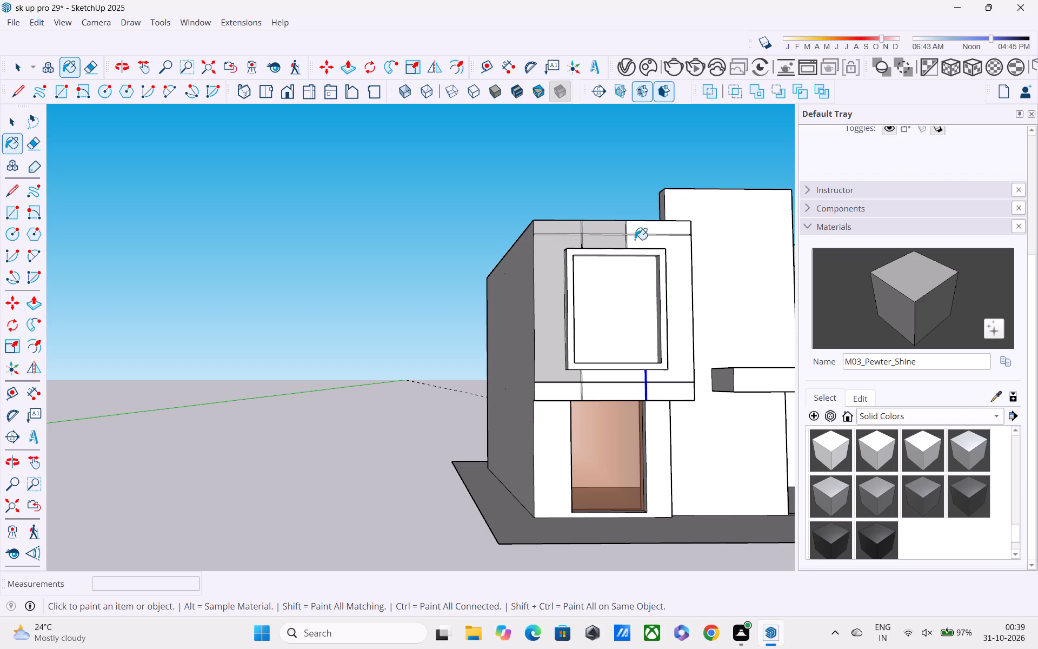
left_click(667, 230)
left_click(667, 245)
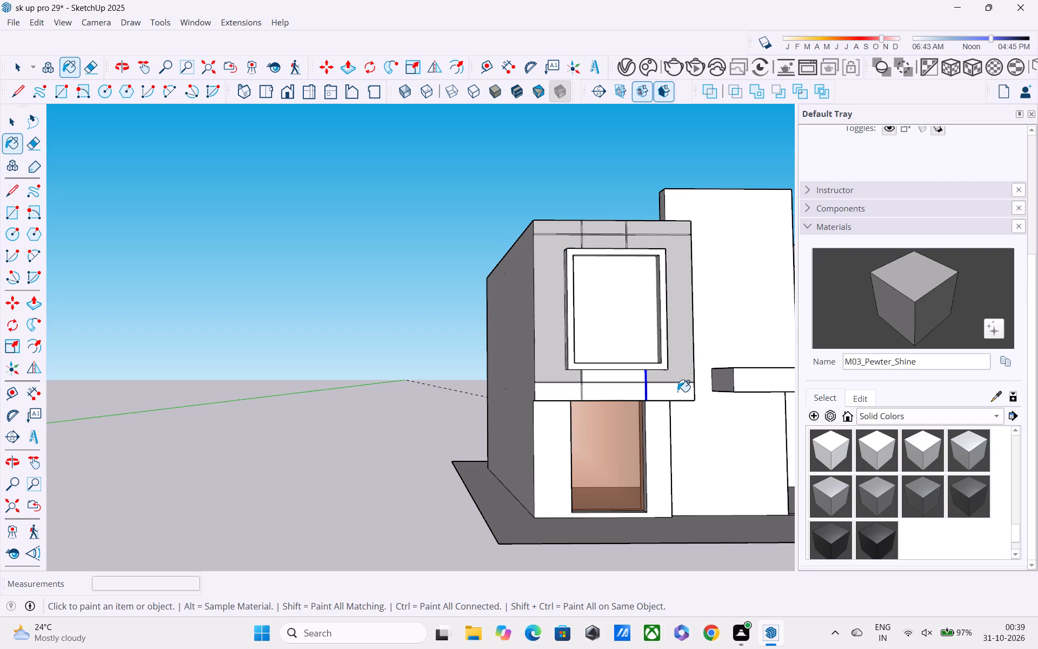
left_click(677, 392)
left_click(626, 375)
left_click(617, 395)
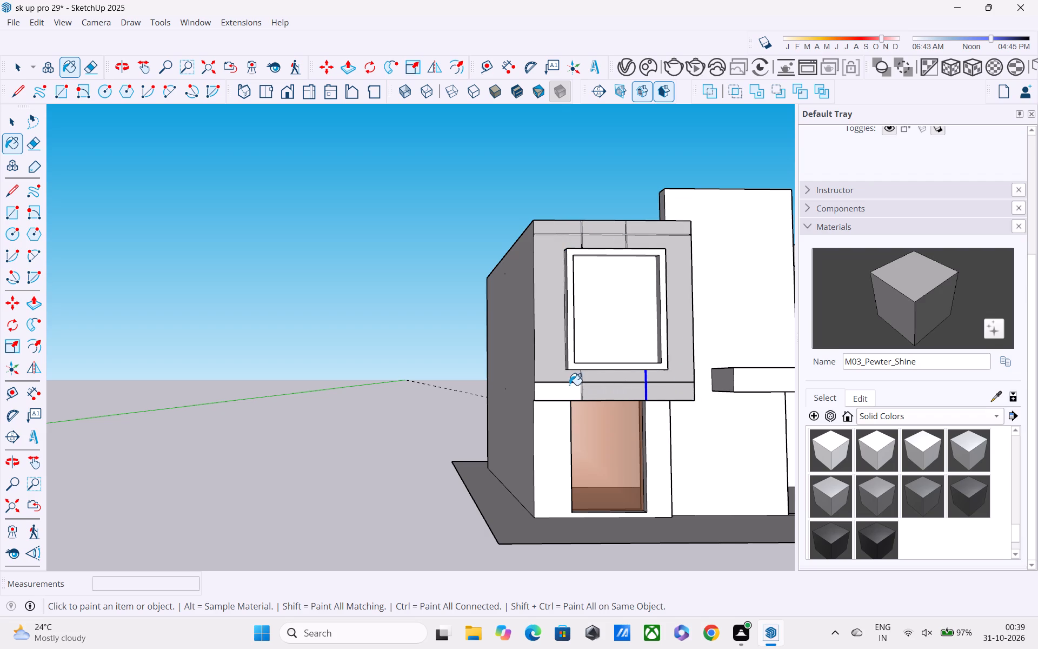
left_click(553, 391)
scroll(546, 393, "down", 4)
key("space")
left_click(411, 362)
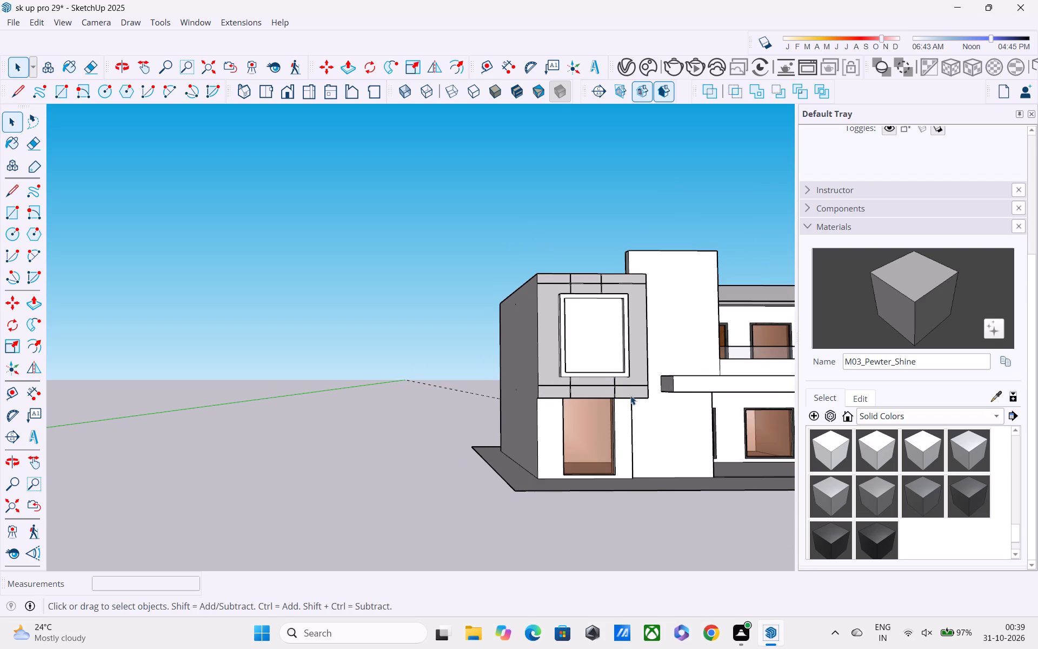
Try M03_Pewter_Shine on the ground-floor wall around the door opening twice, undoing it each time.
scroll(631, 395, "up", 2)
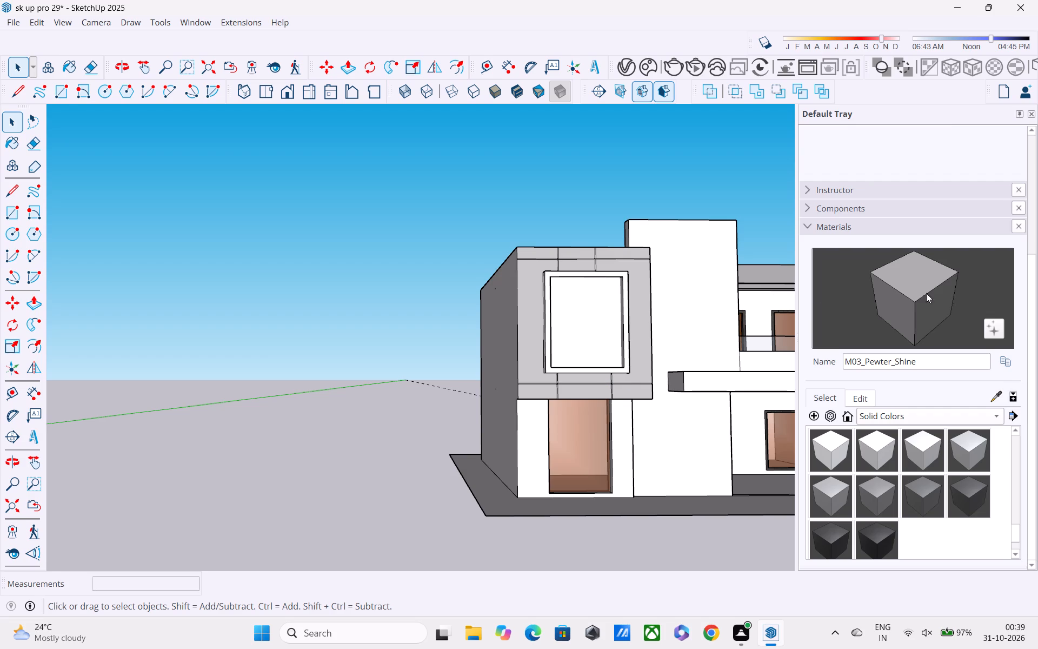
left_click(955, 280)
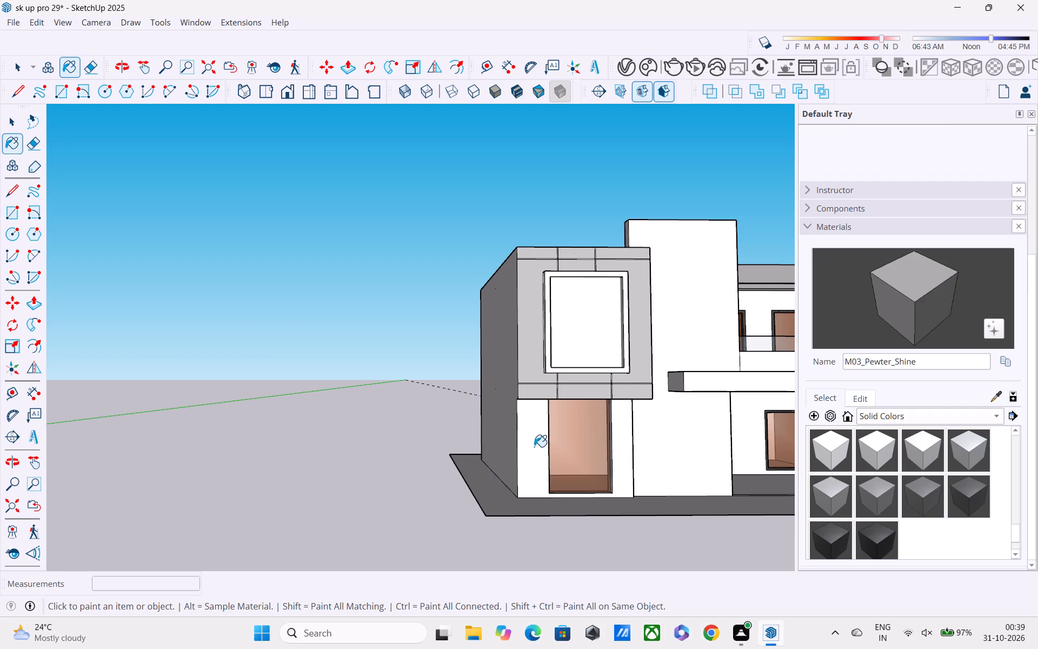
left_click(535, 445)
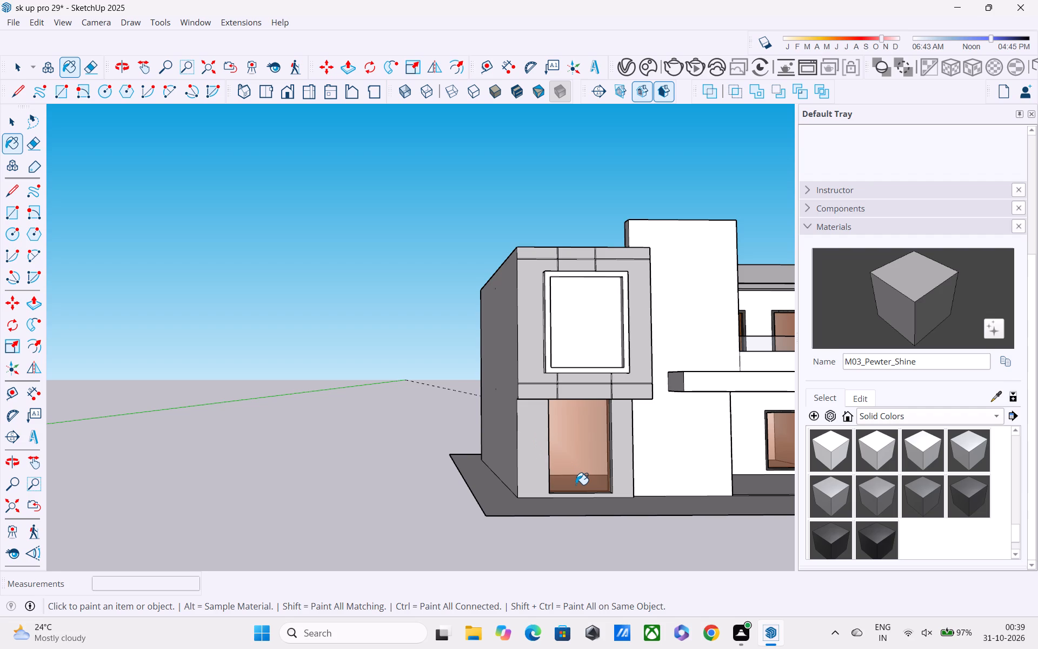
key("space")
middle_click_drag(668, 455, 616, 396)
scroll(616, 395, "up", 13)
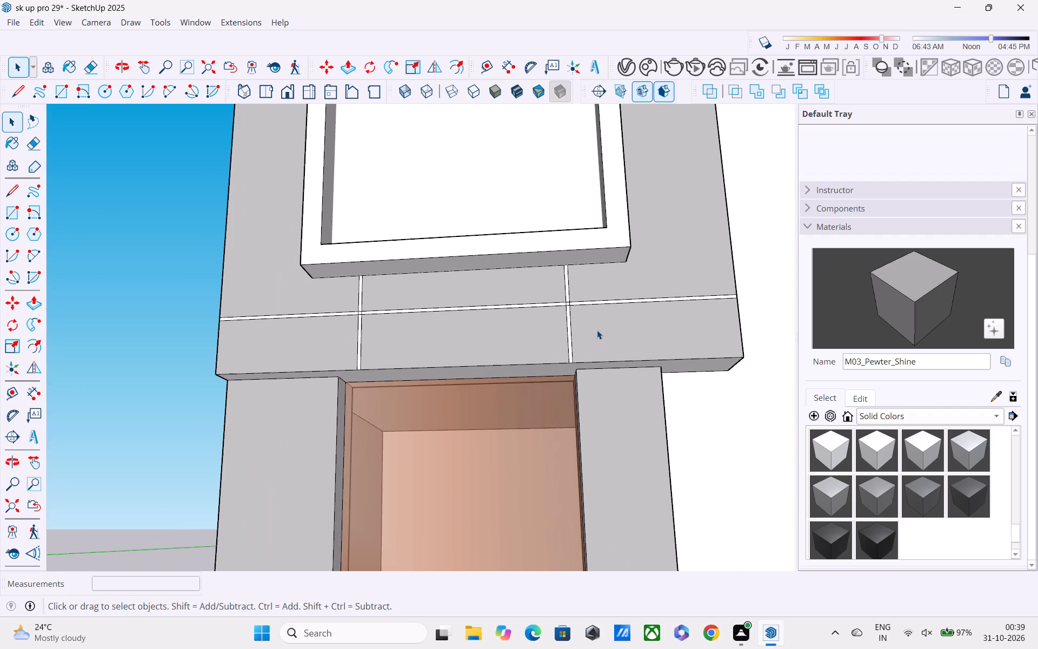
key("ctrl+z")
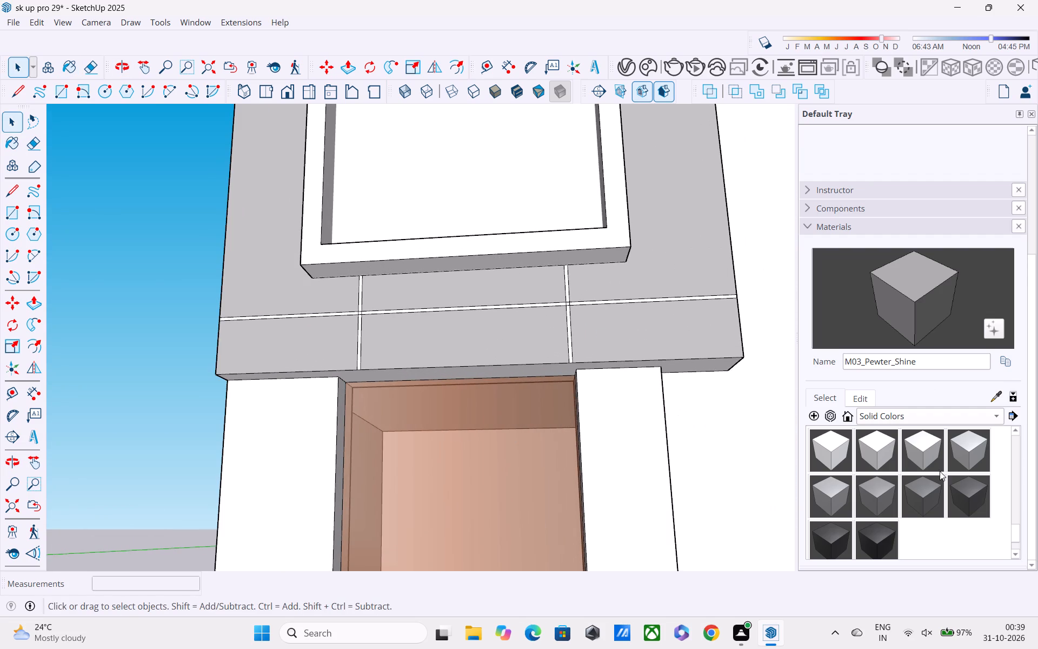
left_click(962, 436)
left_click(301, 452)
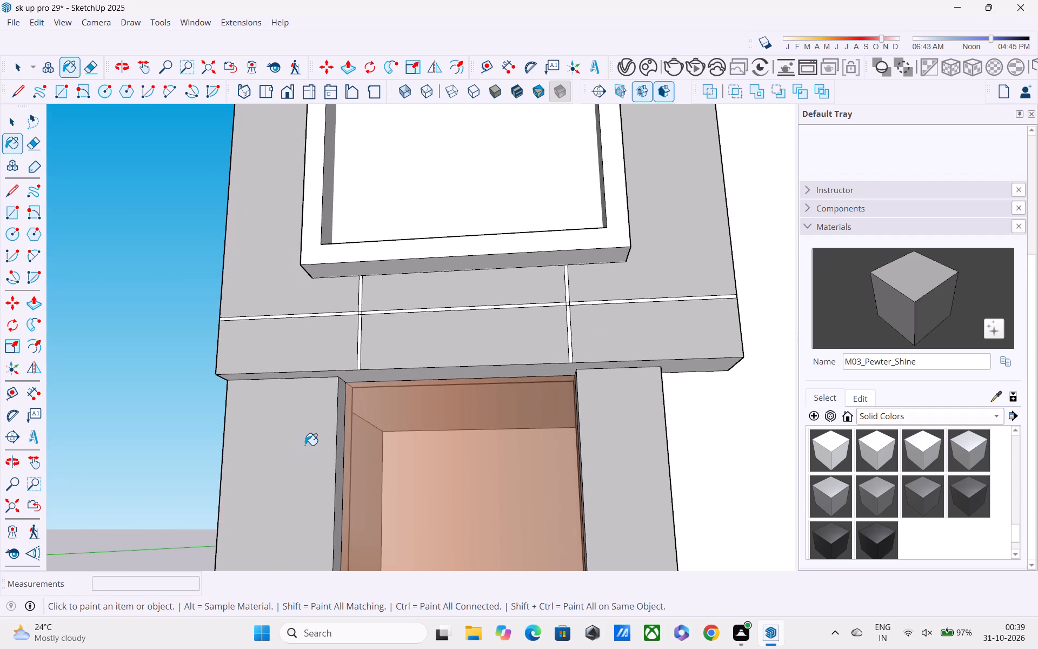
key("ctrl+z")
Draw a 9" line across the wall thickness at the ground-floor door opening's upper corner, on the side nearest the porch.
middle_click_drag(520, 449, 669, 350)
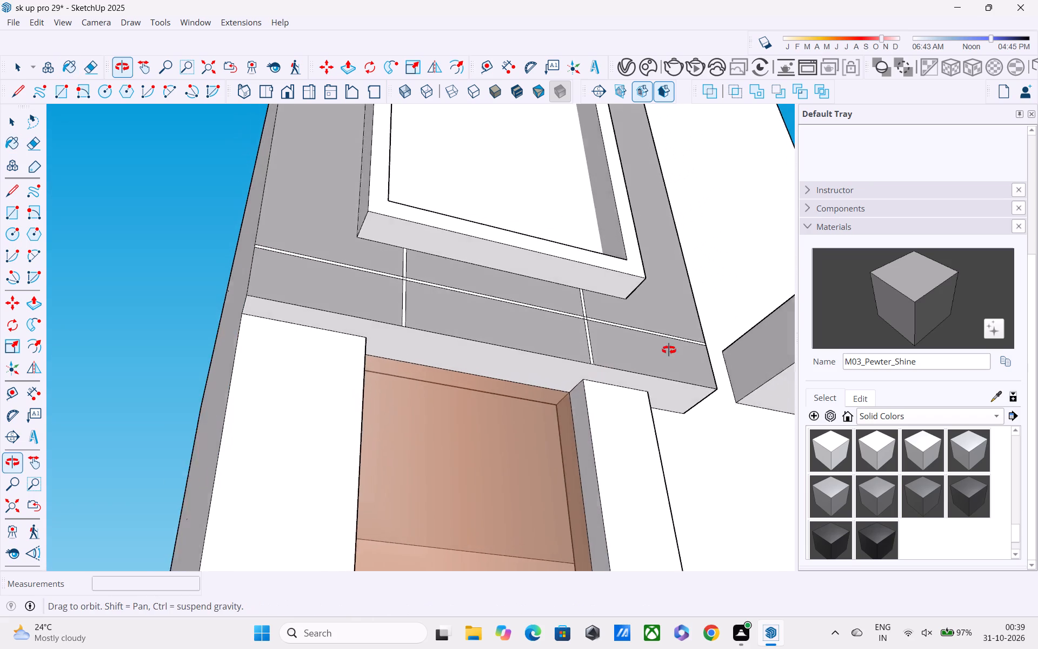
middle_click_drag(669, 350, 688, 357)
key("l")
scroll(616, 390, "up", 1)
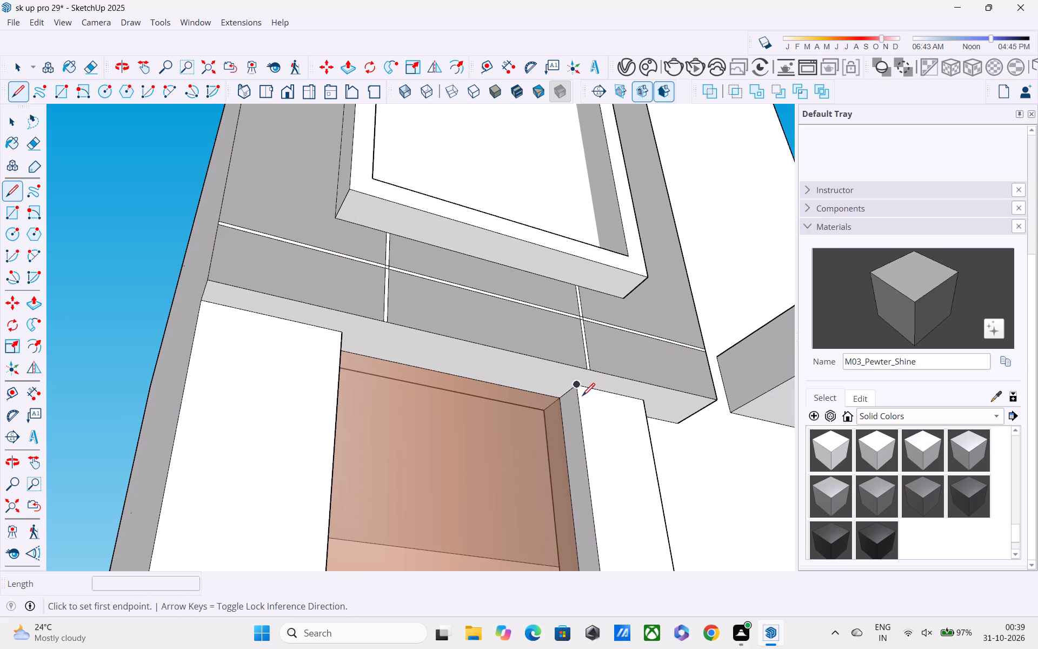
left_click(561, 397)
left_click(582, 384)
key("space")
left_click(293, 443)
Draw a line from the door opening's bottom corner down to the wall's base, separating the narrow strip beside the opening.
middle_click_drag(450, 460, 450, 460, "shift")
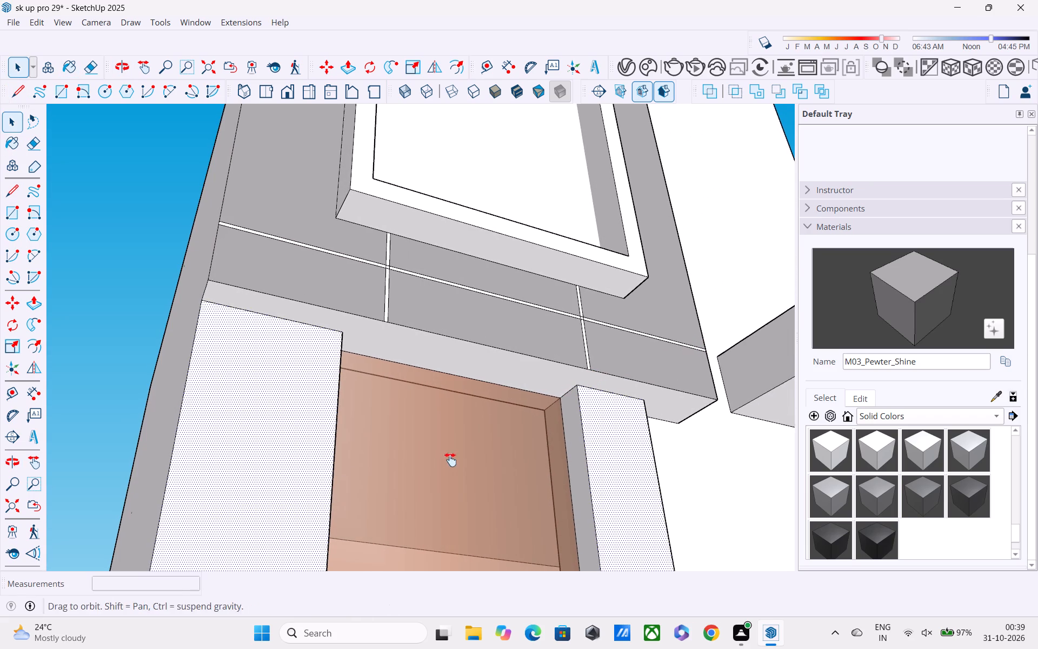
middle_click_drag(450, 460, 448, 276, "shift")
middle_click_drag(454, 295, 513, 647)
middle_click_drag(475, 405, 483, 443, "shift")
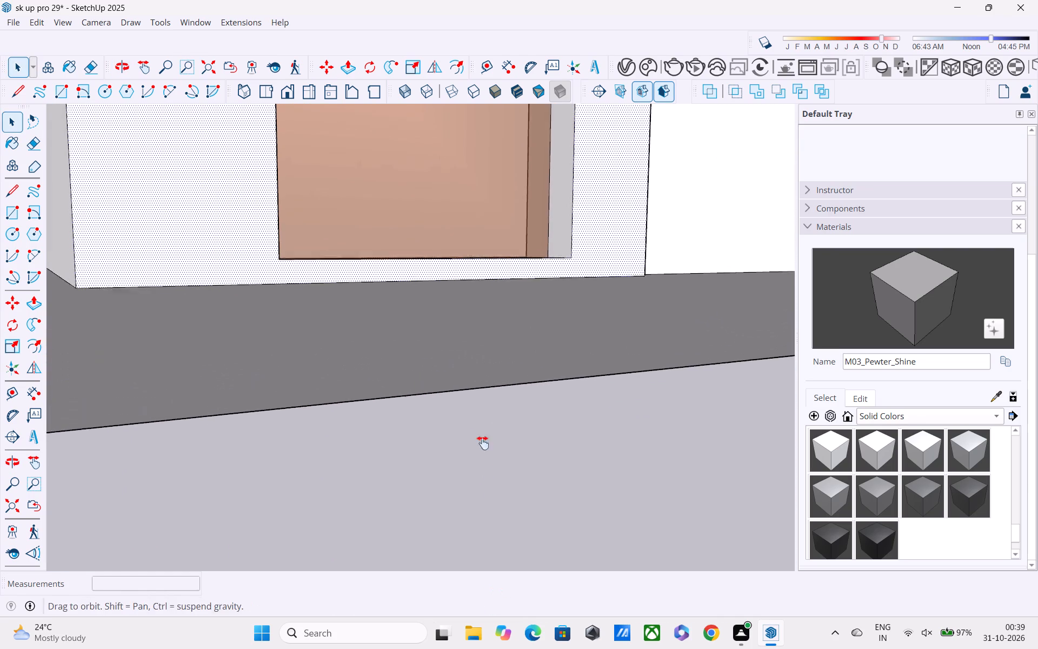
middle_click_drag(483, 443, 489, 496, "shift")
key("l")
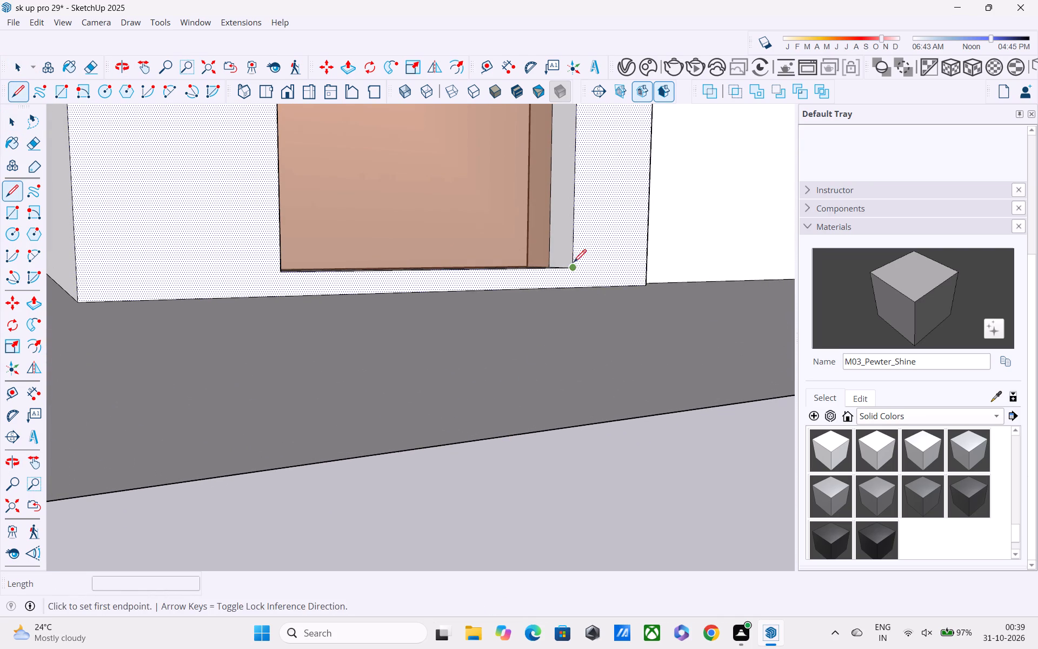
left_click(571, 268)
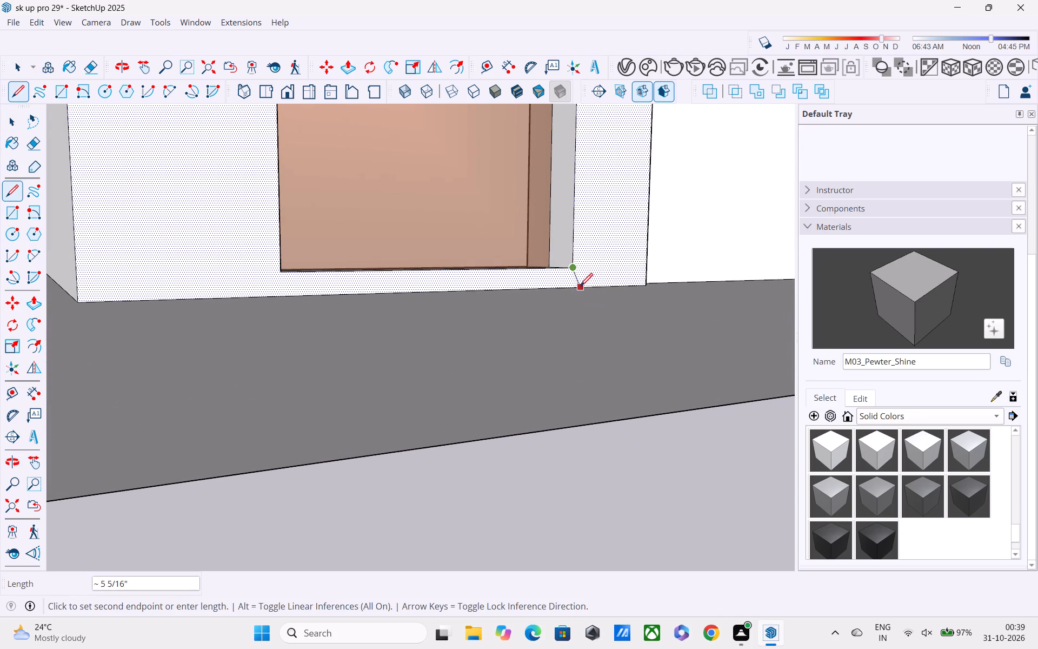
left_click(574, 286)
scroll(573, 286, "down", 2)
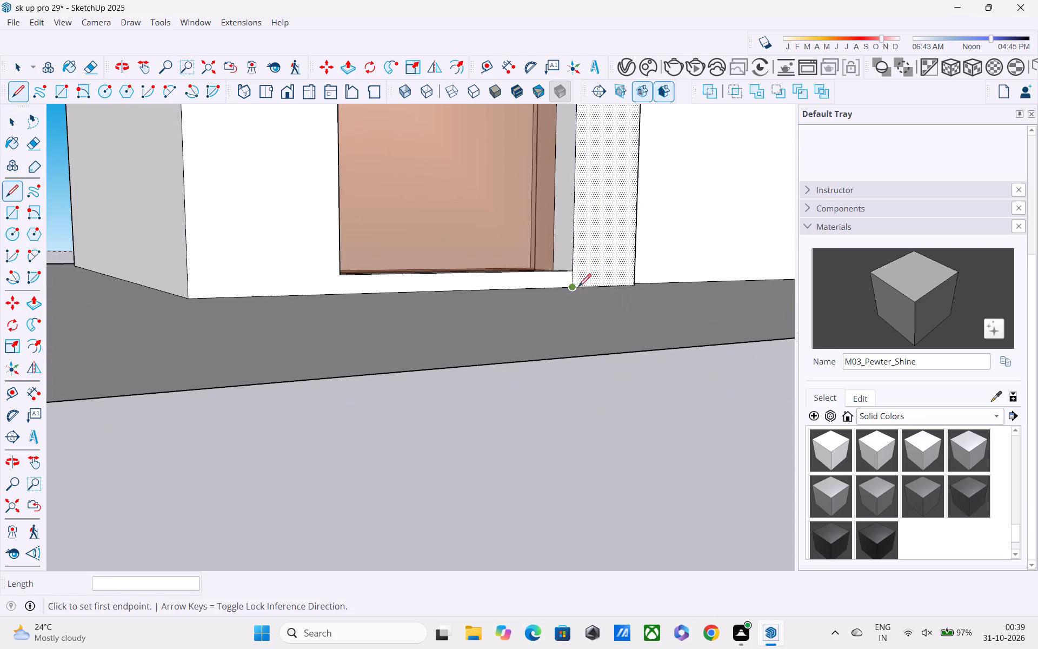
Paint the ground-floor wall around the door opening with M03_Pewter_Shine, leaving the separated strip unpainted.
key("space")
left_click(884, 289)
left_click(259, 243)
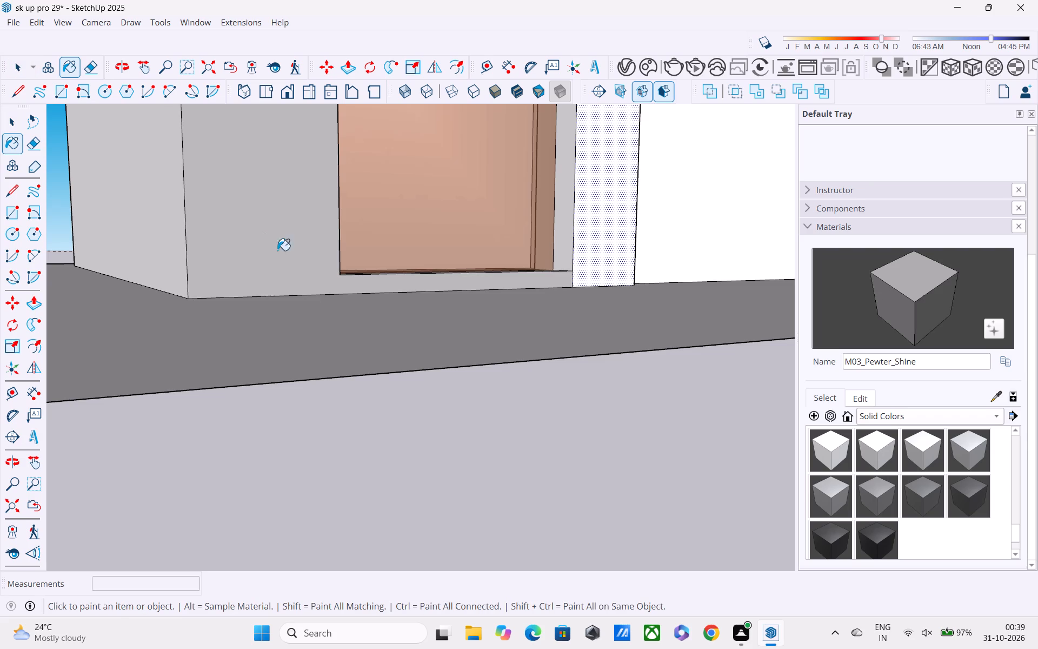
scroll(336, 279, "down", 1)
middle_click_drag(336, 279, 366, 401, "shift")
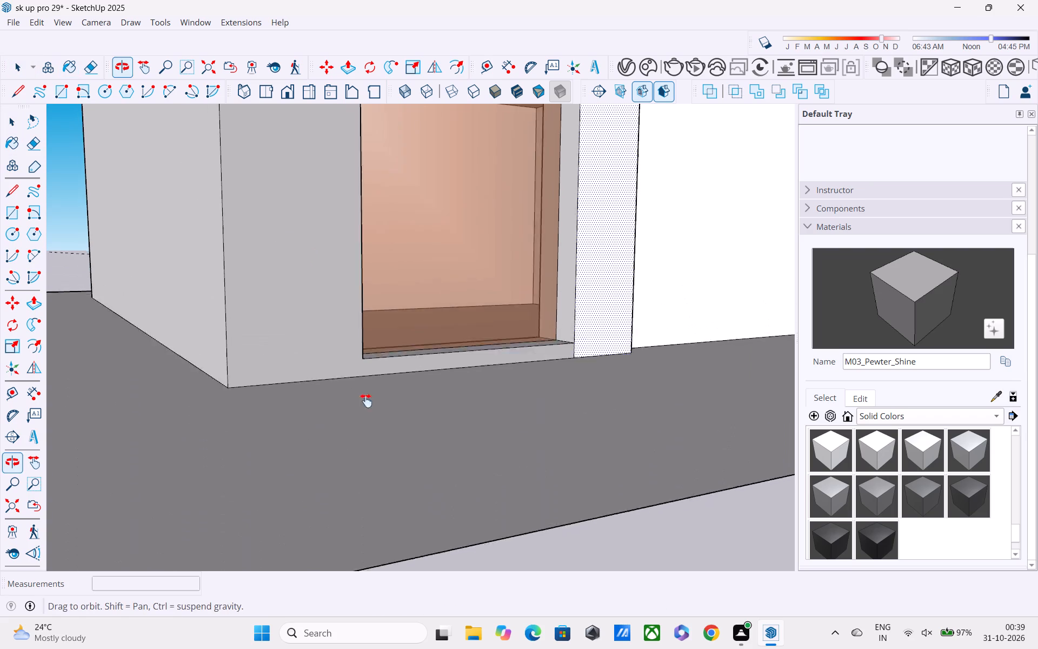
middle_click_drag(366, 401, 372, 429, "shift")
Paint the narrow wall strip beside the ground-floor door opening with the wood material Plywood_01_1K.
left_click(887, 414)
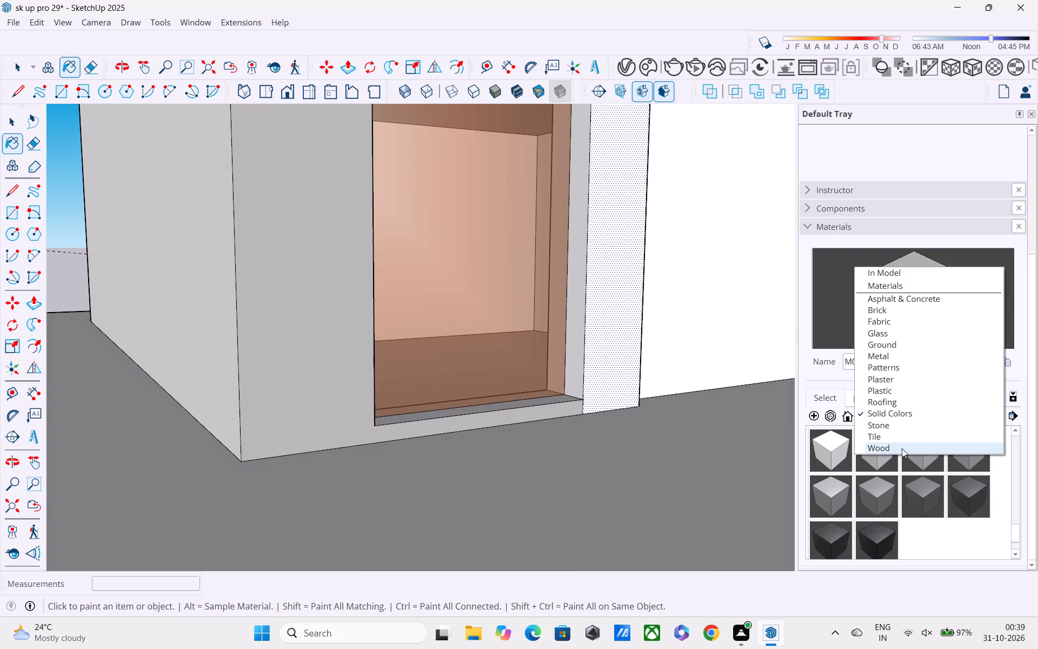
left_click(902, 448)
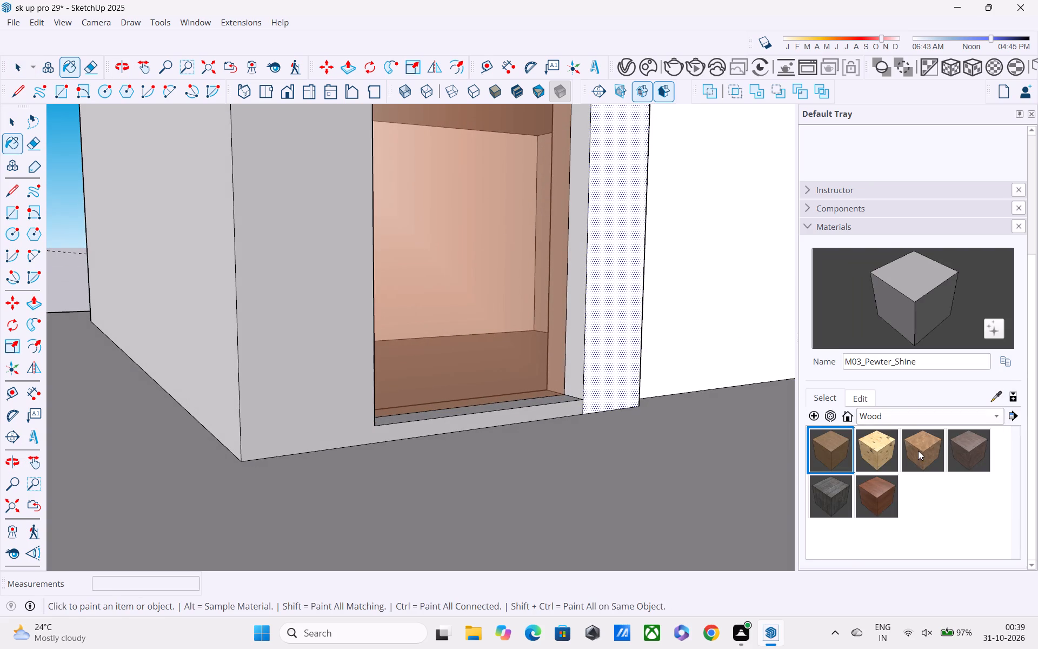
left_click(829, 445)
left_click(621, 311)
middle_click_drag(637, 332, 535, 296)
key("space")
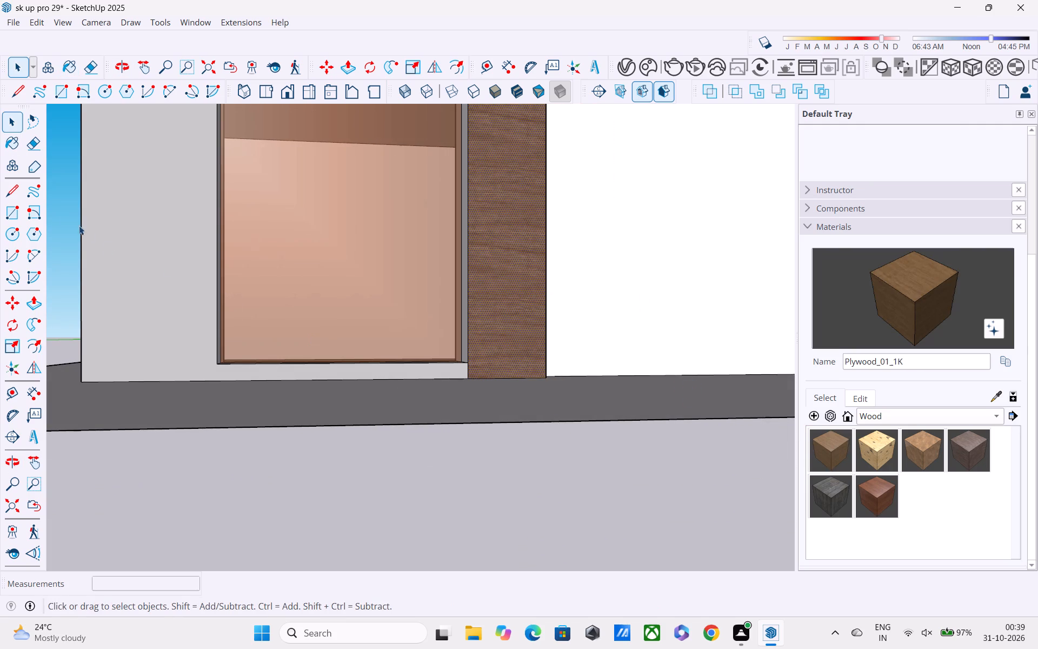
left_click(50, 205)
scroll(253, 310, "down", 2)
middle_click_drag(276, 327, 318, 444, "shift")
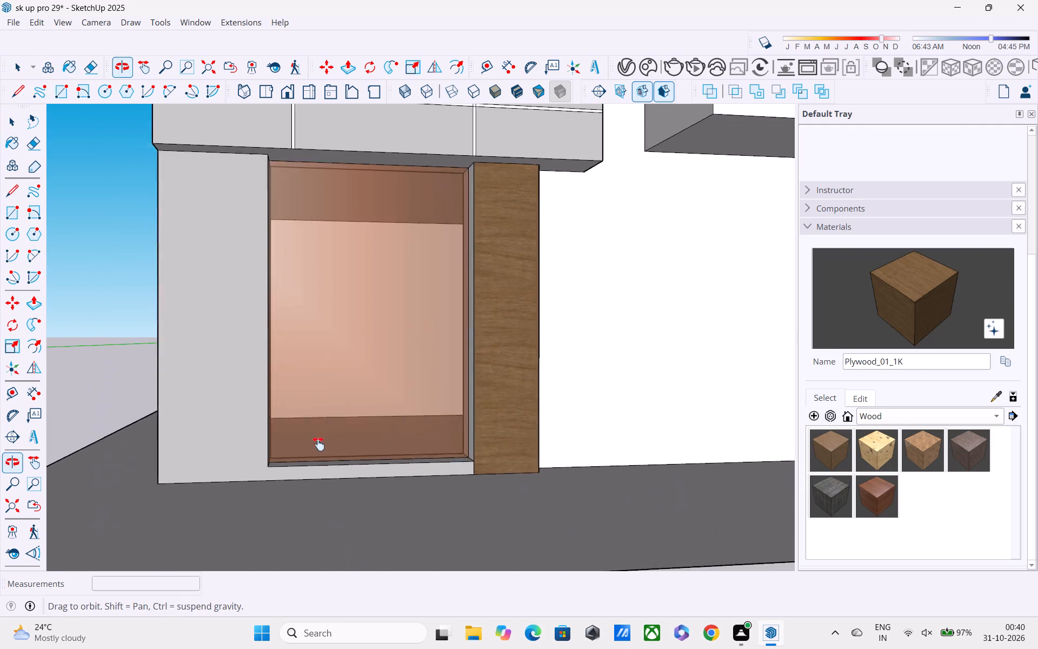
middle_click_drag(318, 444, 322, 454, "shift")
scroll(332, 421, "down", 3)
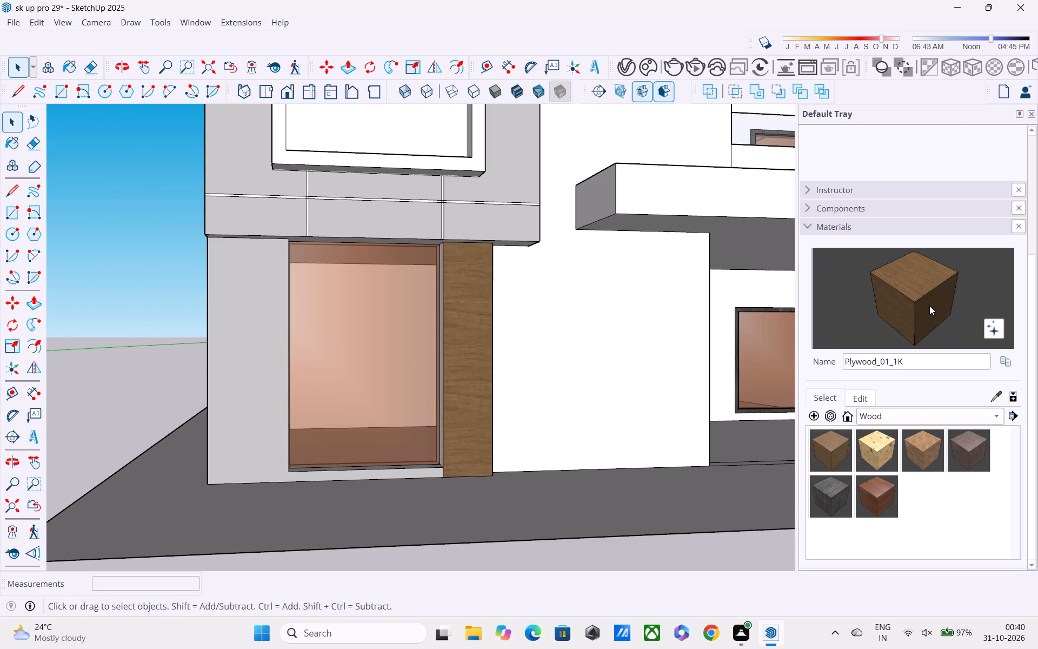
Paint the door opening's inner side face next to the wood strip with Plywood_01_1K.
left_click(929, 306)
middle_click_drag(239, 343, 398, 356)
scroll(479, 327, "up", 1)
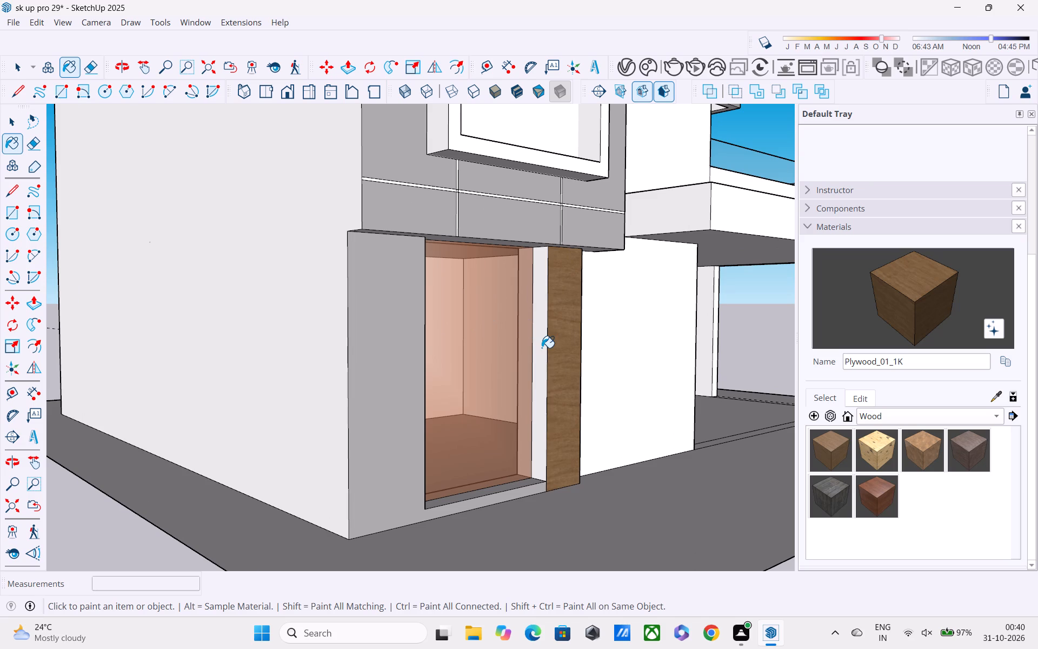
left_click(542, 348)
middle_click_drag(544, 356, 352, 367)
scroll(520, 372, "down", 1)
scroll(341, 360, "down", 5)
key("space")
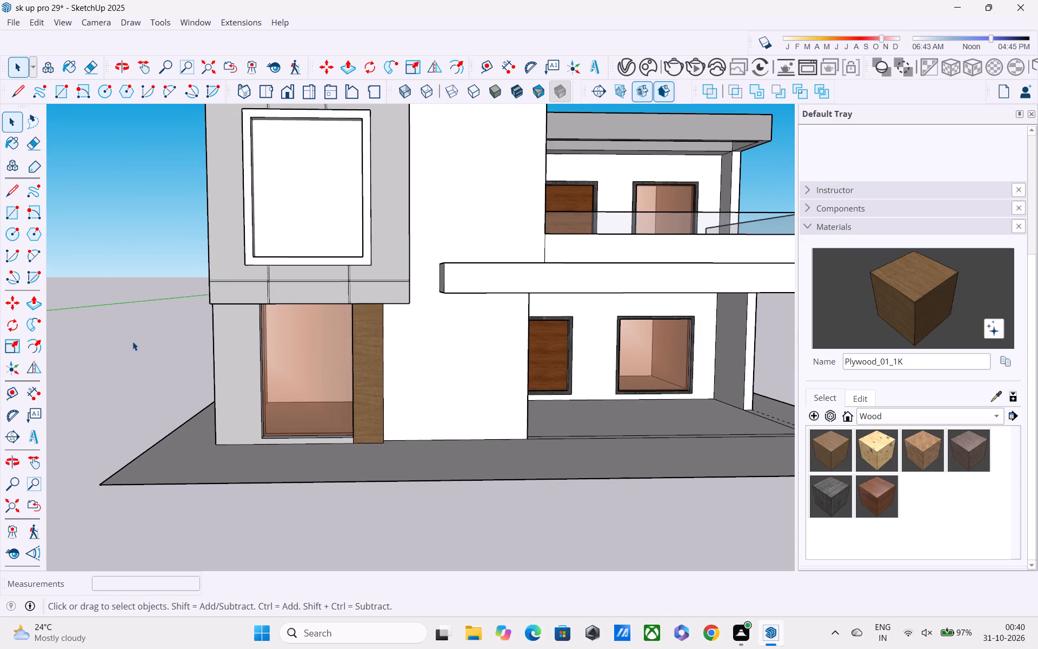
left_click(124, 331)
scroll(184, 344, "down", 3)
middle_click_drag(230, 367, 259, 456, "shift")
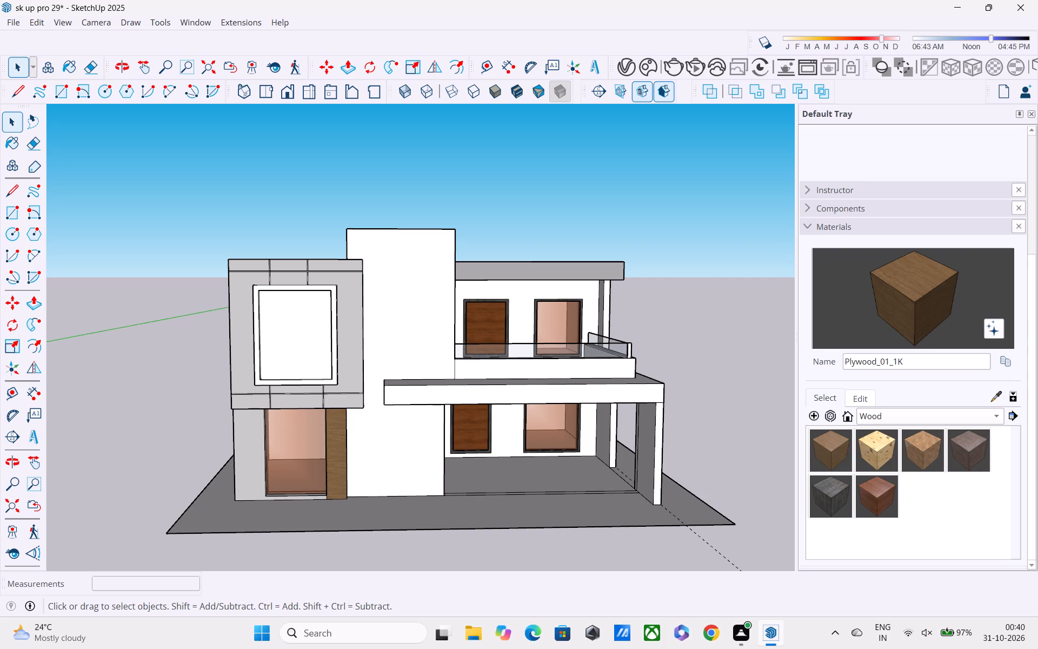
Sample M03_Pewter_Shine from the window block and paint the balcony parapet's front and side faces with it.
left_click(995, 398)
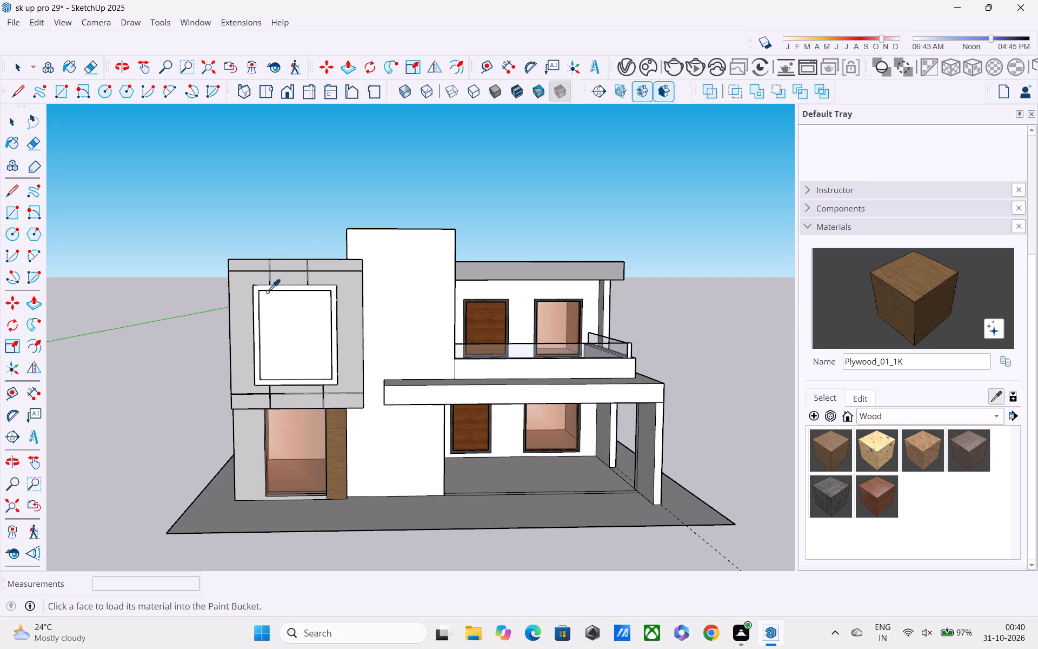
left_click(241, 286)
left_click(476, 368)
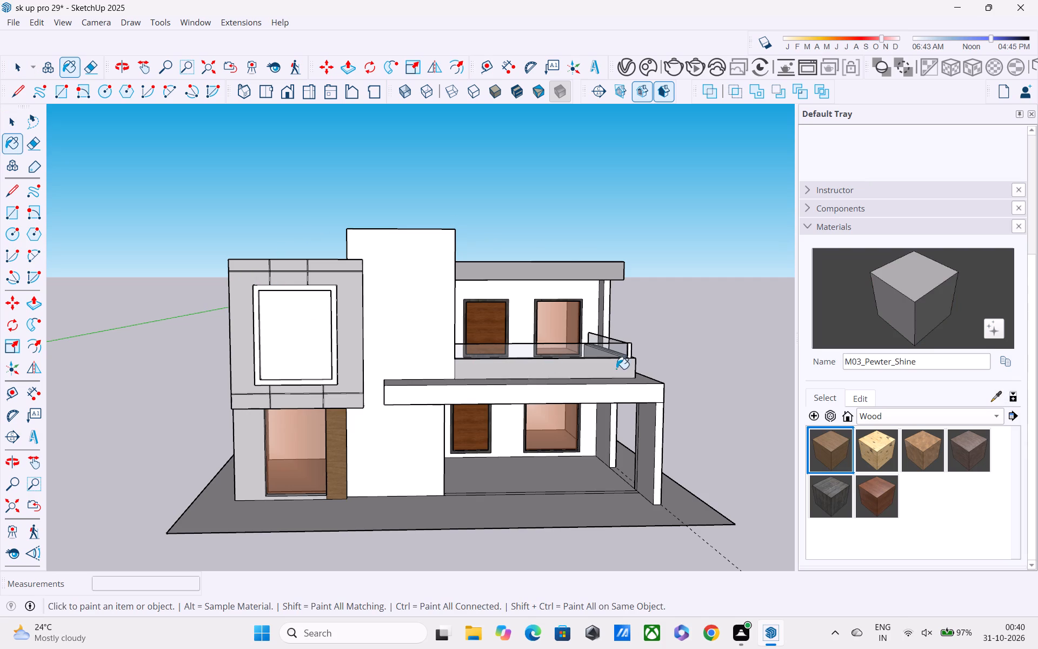
middle_click_drag(617, 368, 295, 319)
left_click(476, 345)
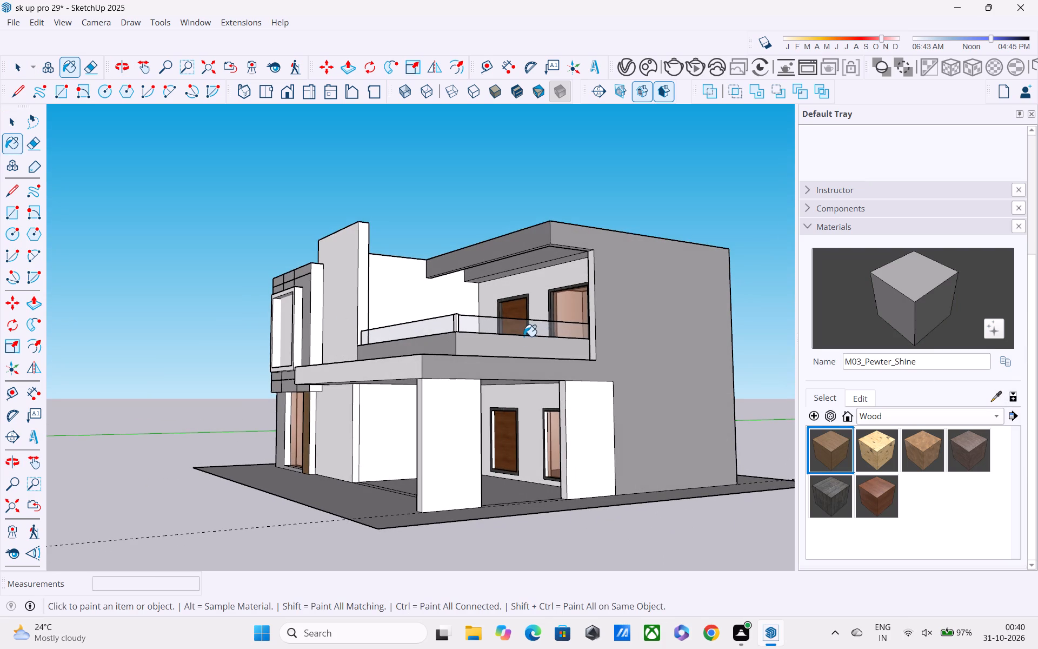
Paint the house's side wall beside the balcony and the upper roof overhang's faces with M03_Pewter_Shine.
left_click(644, 304)
middle_click_drag(586, 236, 744, 365)
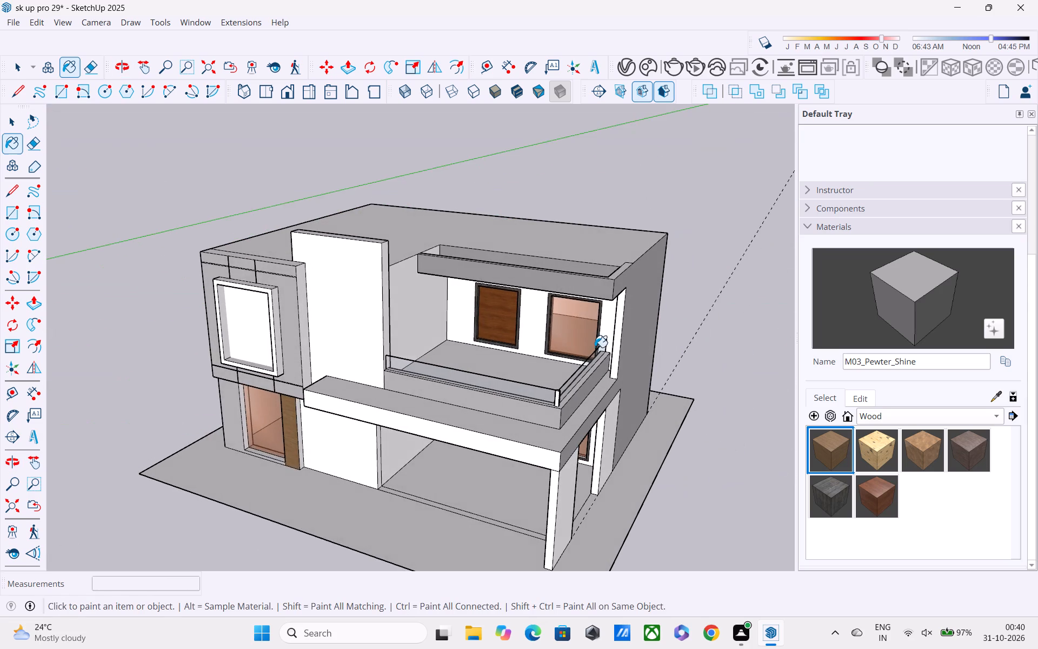
scroll(591, 345, "up", 1)
left_click(580, 275)
left_click(590, 260)
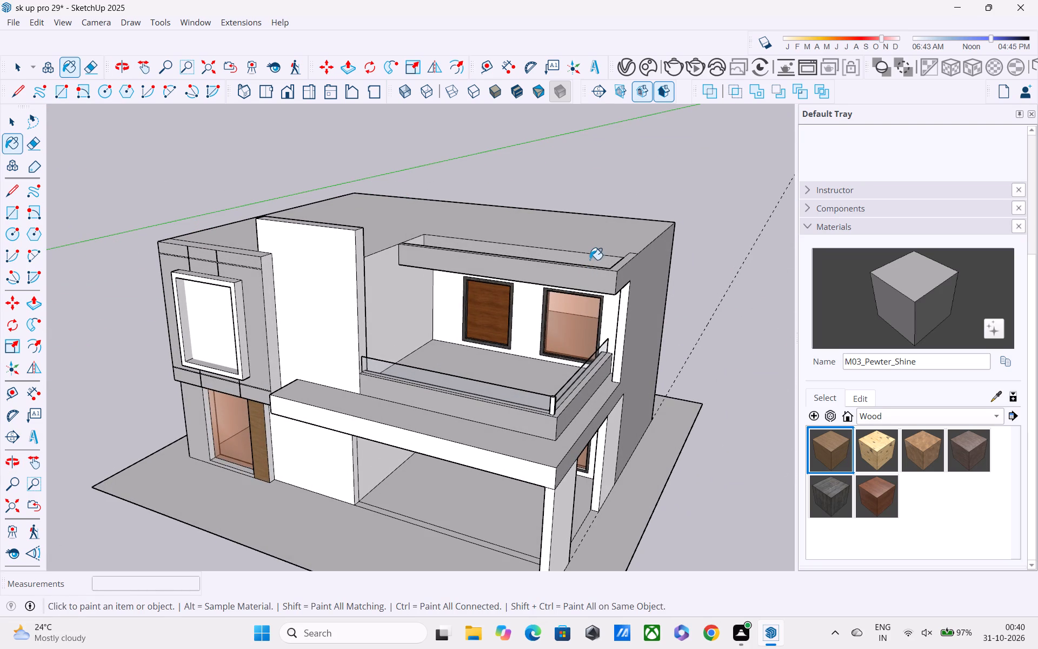
middle_click_drag(580, 332, 683, 245)
scroll(675, 333, "up", 1)
middle_click_drag(672, 334, 436, 317)
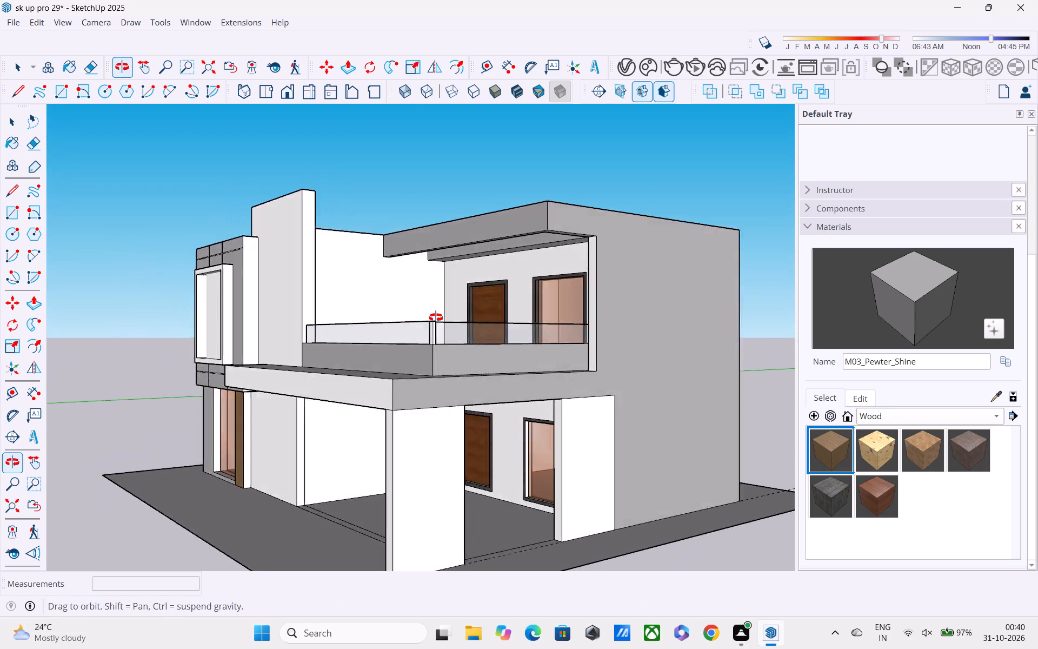
middle_click_drag(436, 317, 611, 347)
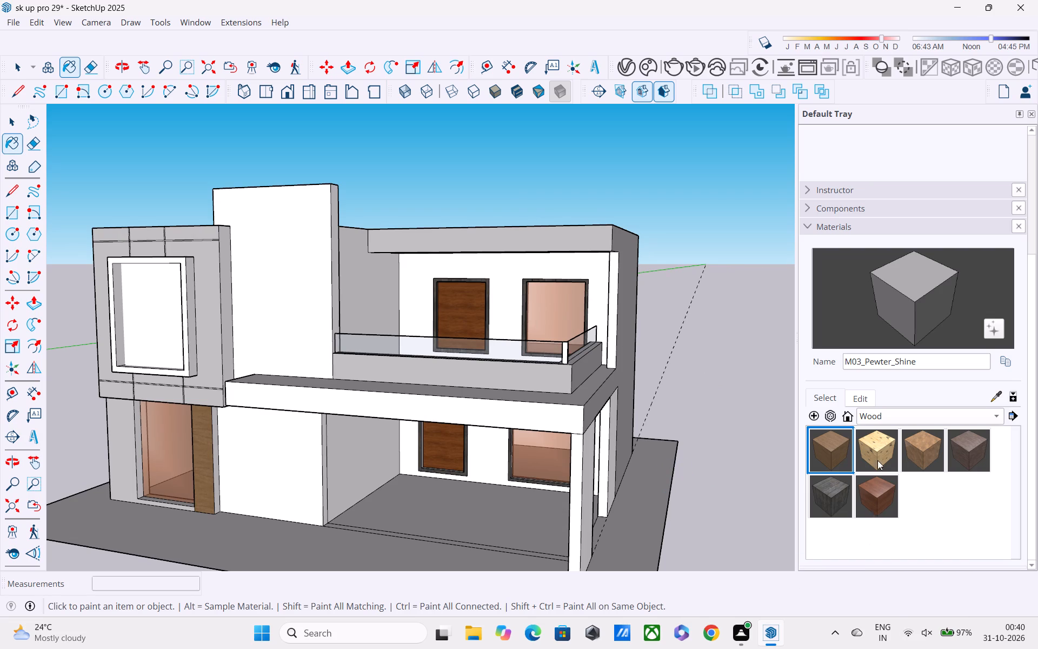
Paint the porch slab's front edge and both end faces with the solid colour M06_Steel_Smoke.
left_click(873, 418)
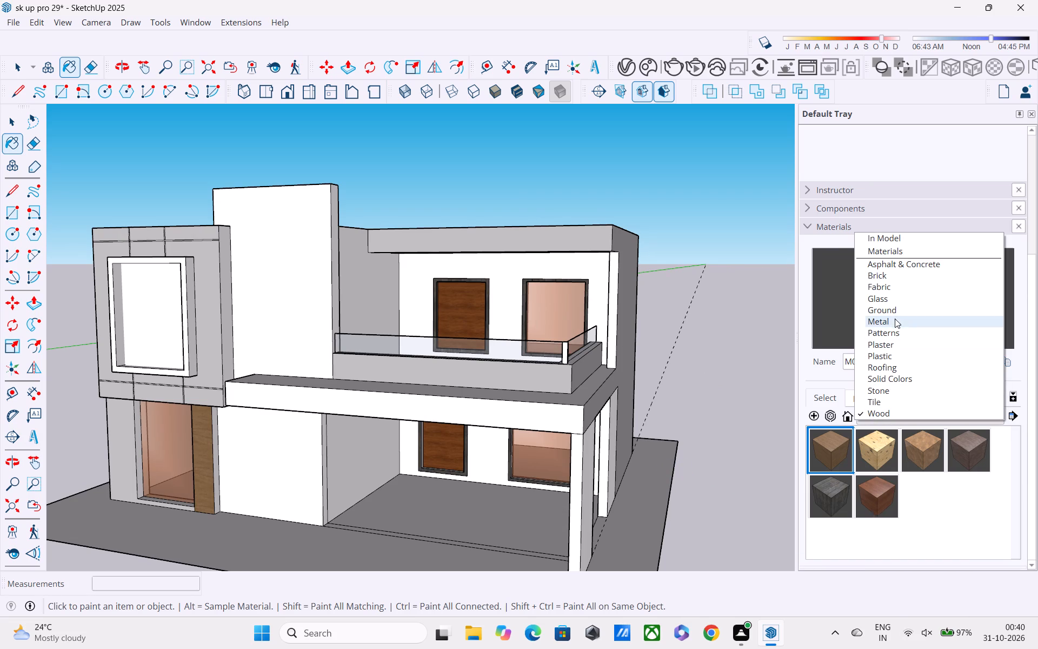
left_click(887, 373)
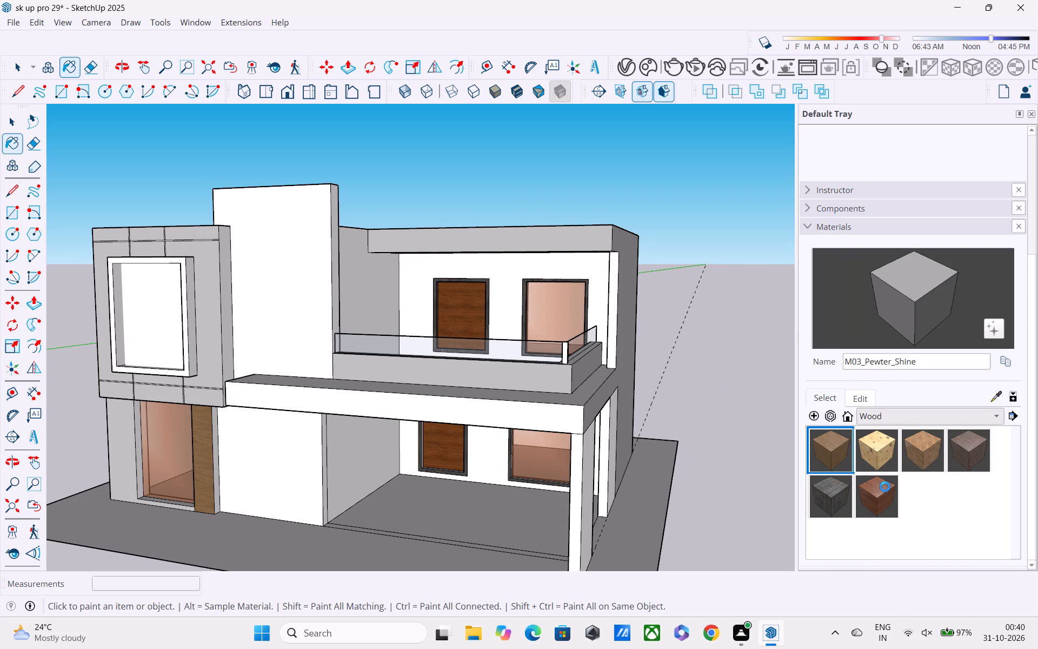
scroll(884, 484, "down", 20)
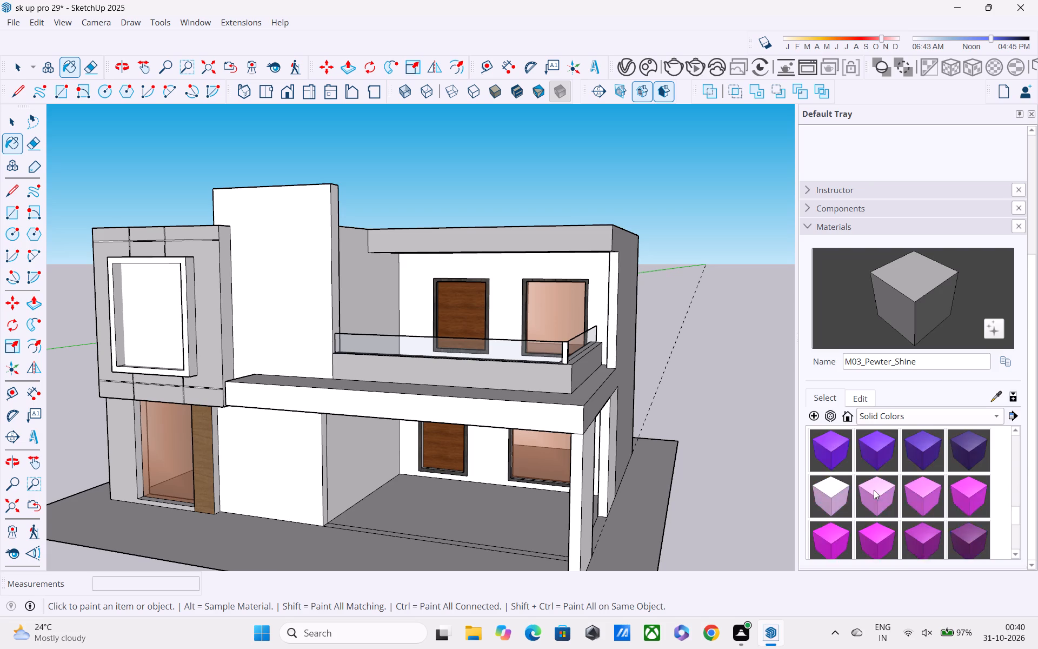
scroll(874, 490, "down", 7)
scroll(863, 479, "up", 2)
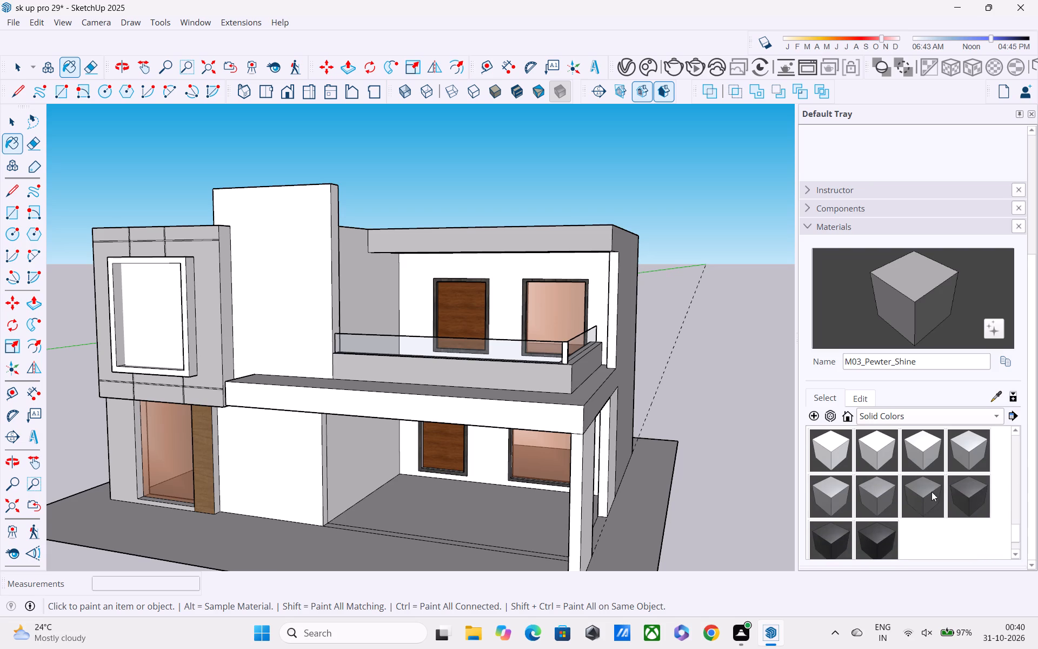
left_click(931, 492)
left_click(563, 418)
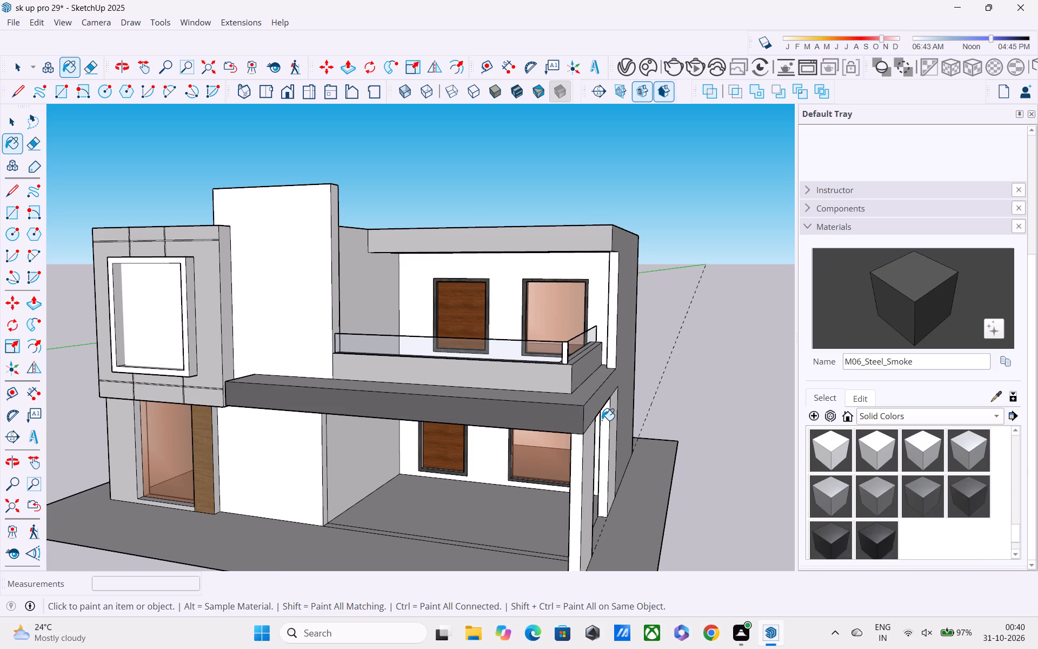
left_click(598, 412)
middle_click_drag(588, 408, 669, 390)
middle_click_drag(540, 406, 834, 414)
left_click(455, 400)
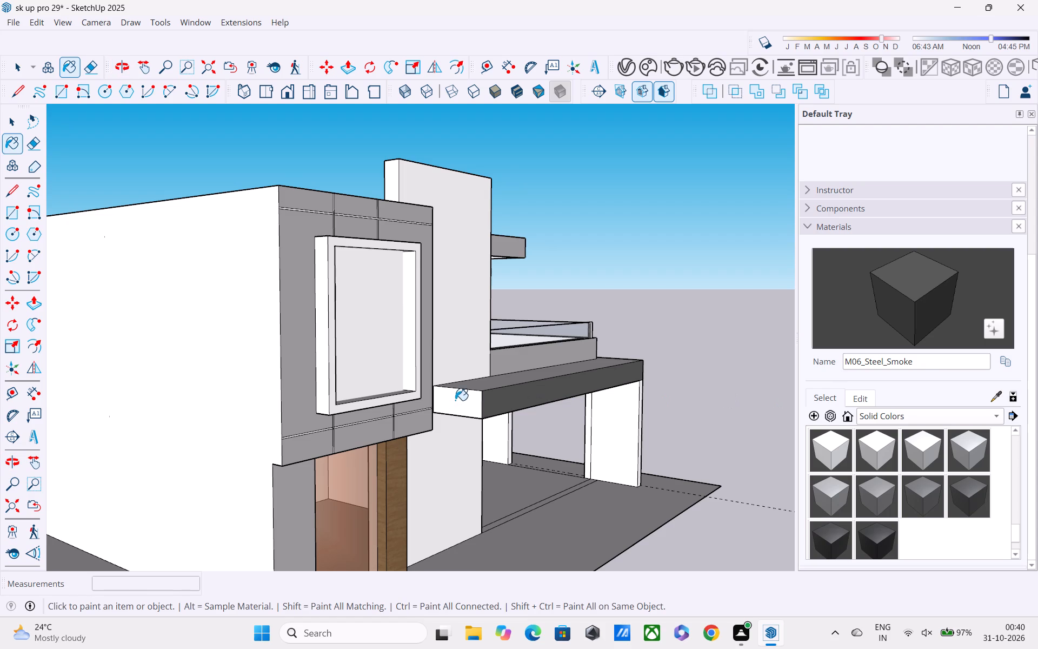
middle_click_drag(520, 409, 491, 396)
scroll(490, 396, "down", 2)
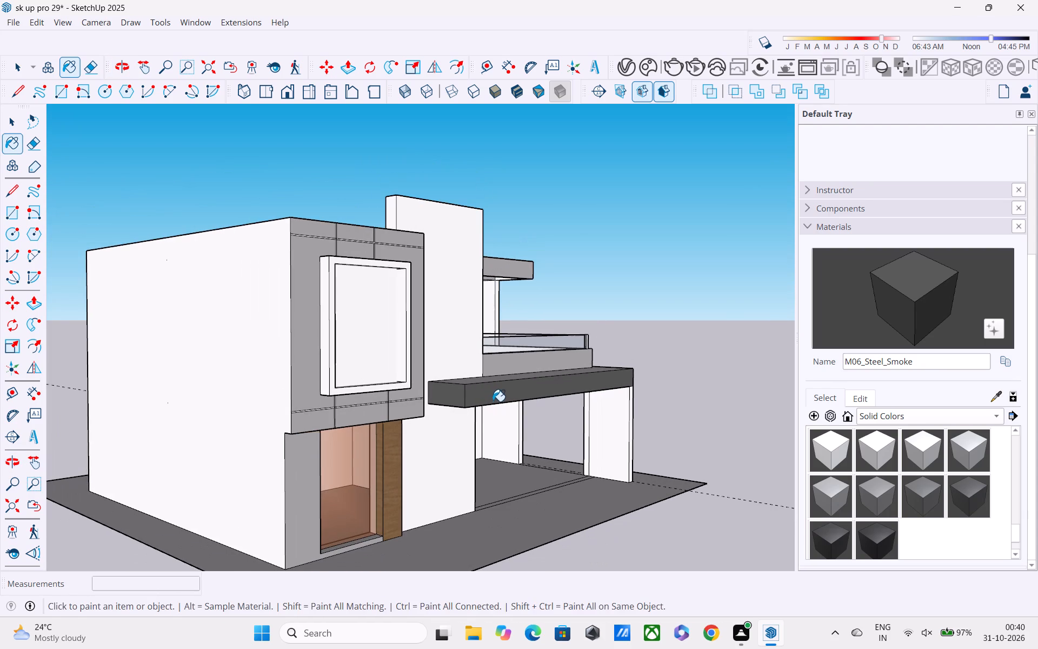
Paint the inner face and narrow front face of the porch's front pillar with M06_Steel_Smoke.
middle_click_drag(500, 428, 524, 454)
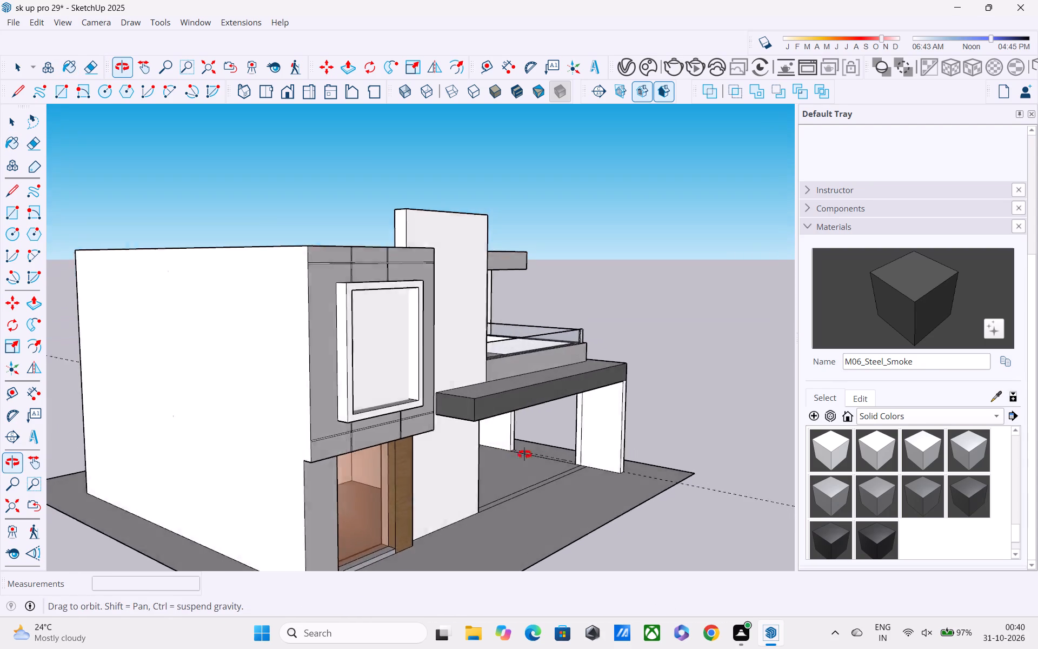
middle_click_drag(524, 454, 558, 412)
left_click(587, 421)
middle_click_drag(608, 427, 502, 397)
scroll(617, 427, "up", 3)
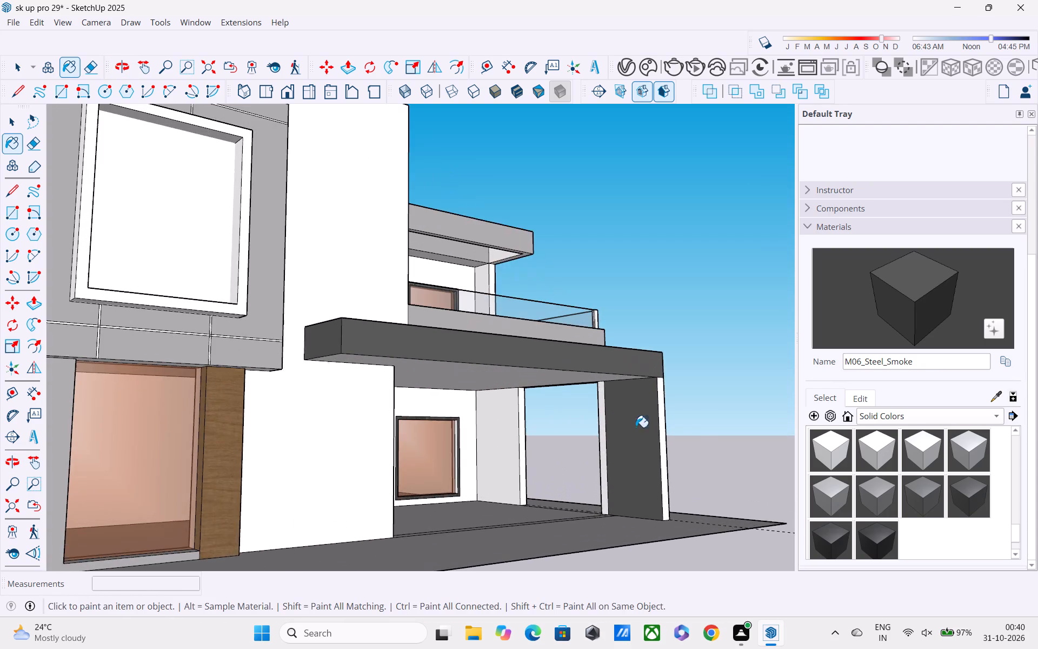
scroll(704, 425, "up", 1)
left_click(656, 403)
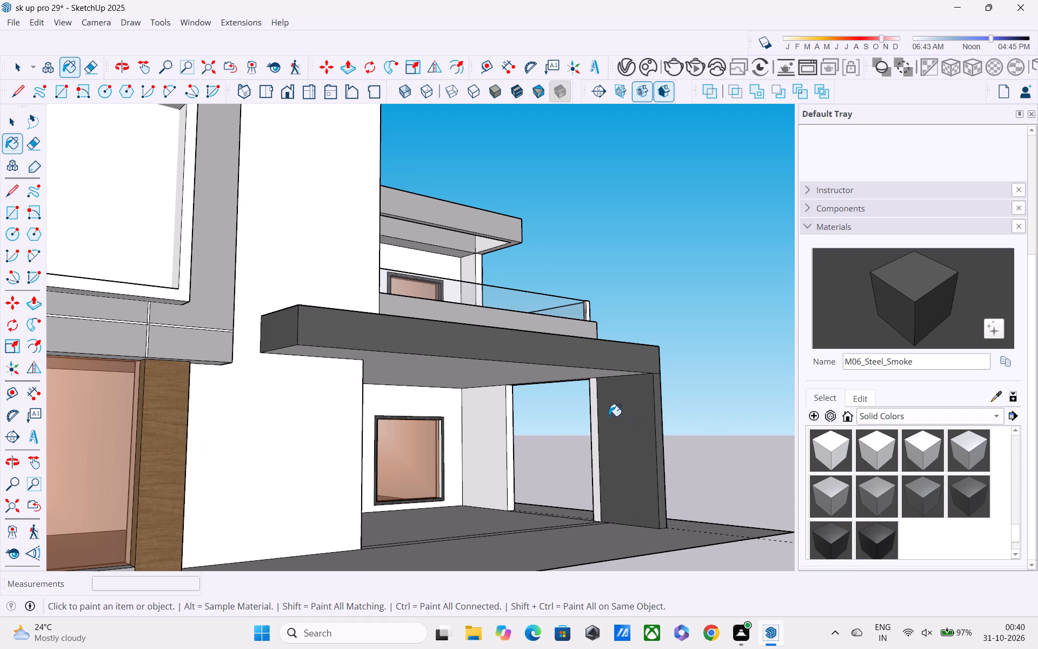
Paint the porch's front pillar on its remaining narrow strip and outer side face with M06_Steel_Smoke.
left_click(590, 398)
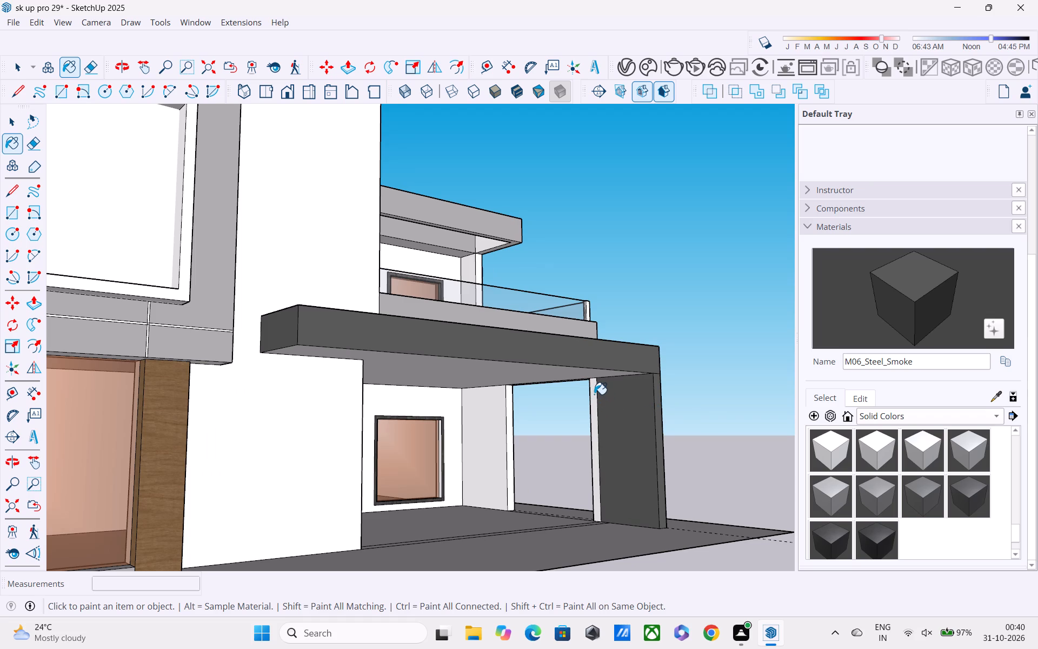
left_click(593, 394)
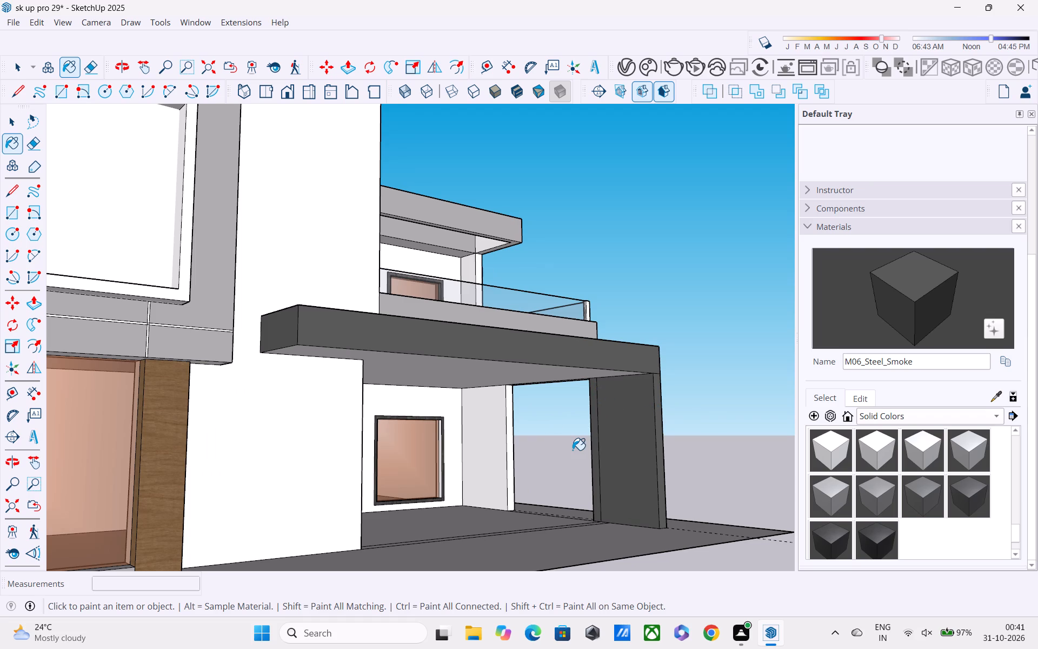
scroll(573, 450, "down", 1)
middle_click_drag(573, 449, 222, 439)
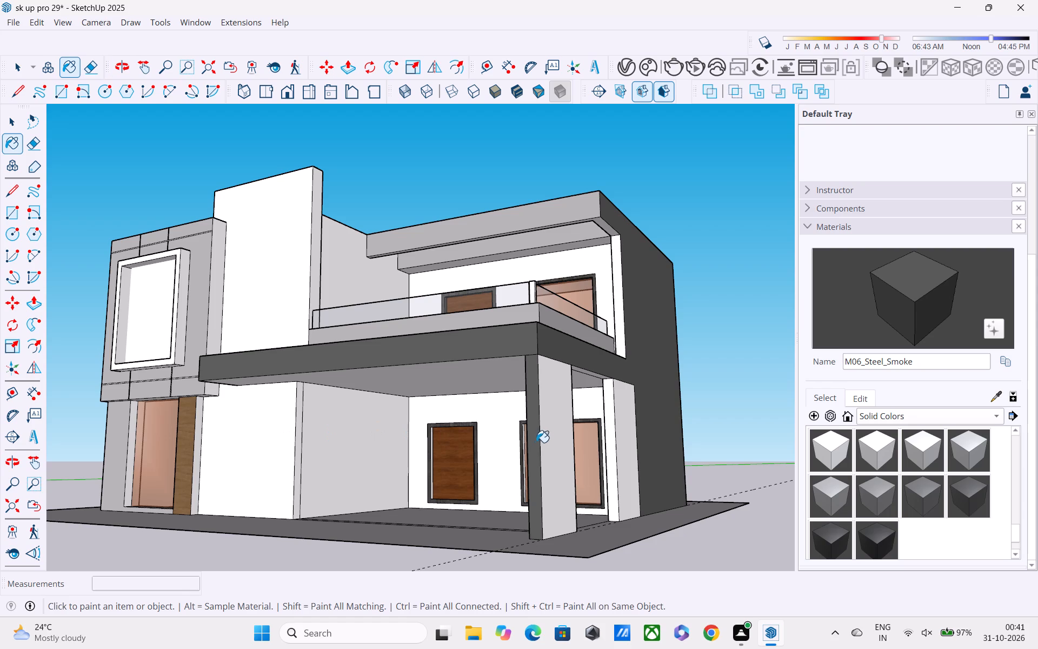
left_click(545, 445)
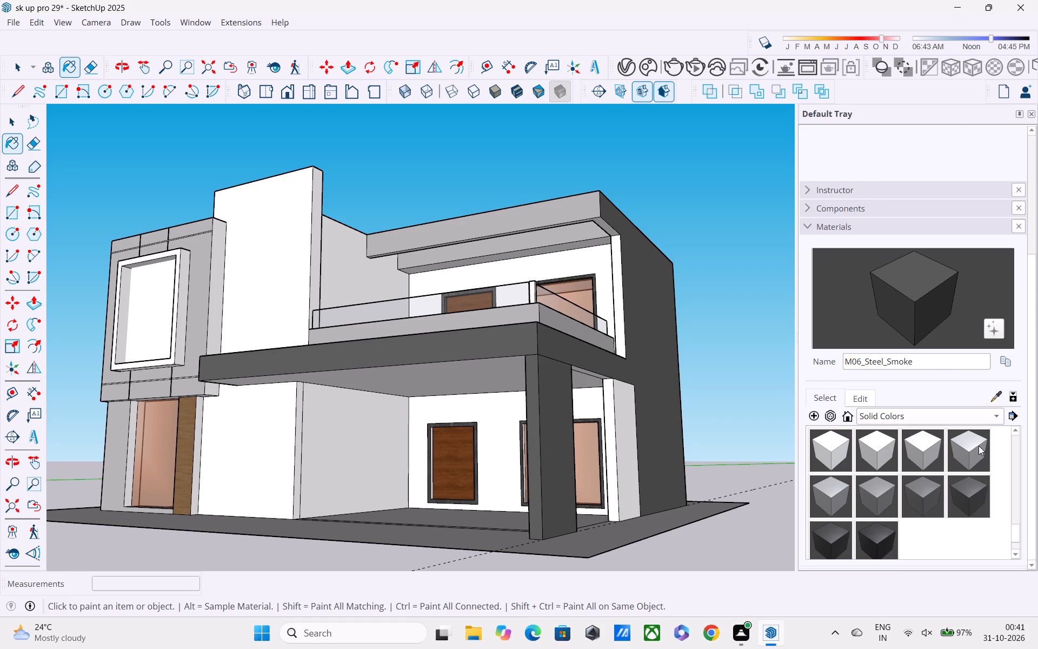
Paint the rear porch pillar's outer, inner and narrow front faces with the solid colour M03_Pewter_Shine.
left_click(979, 446)
left_click(620, 460)
middle_click_drag(614, 433, 806, 412)
left_click(598, 440)
middle_click(609, 448)
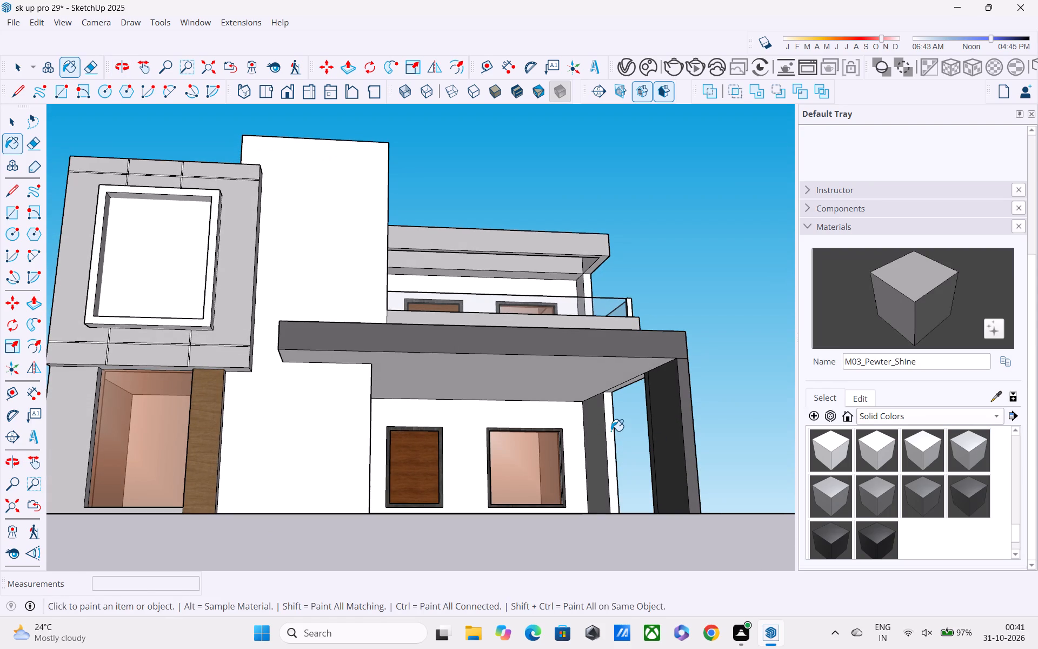
left_click(611, 431)
middle_click_drag(609, 442, 261, 501)
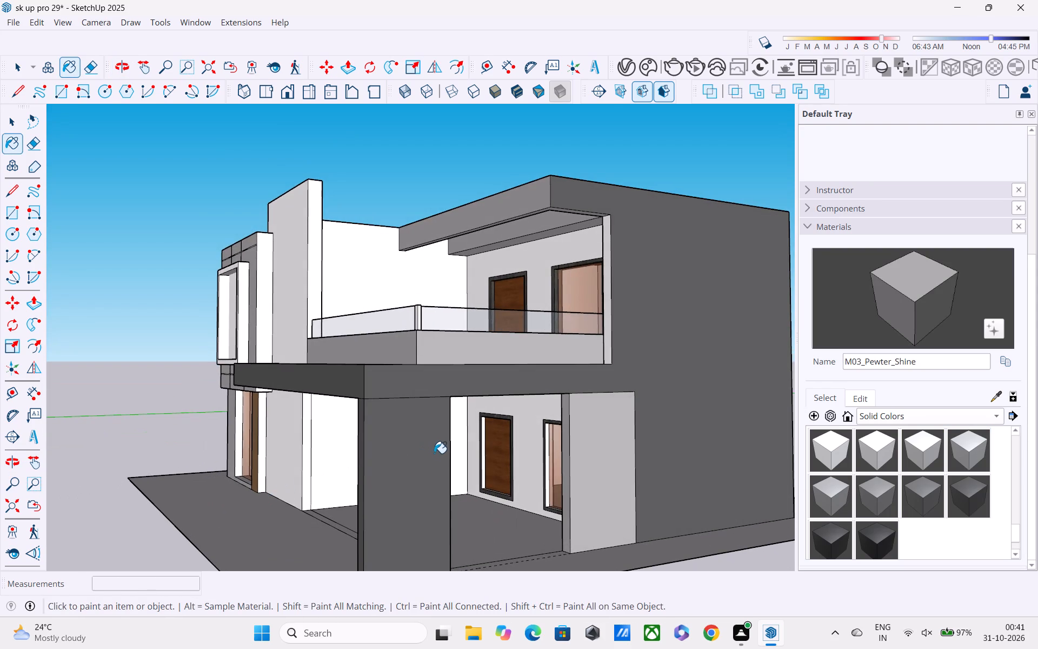
Draw a vertical 1' 10" line across the porch slab's side face, from the front pillar's rear top corner to the slab's top edge.
key("l")
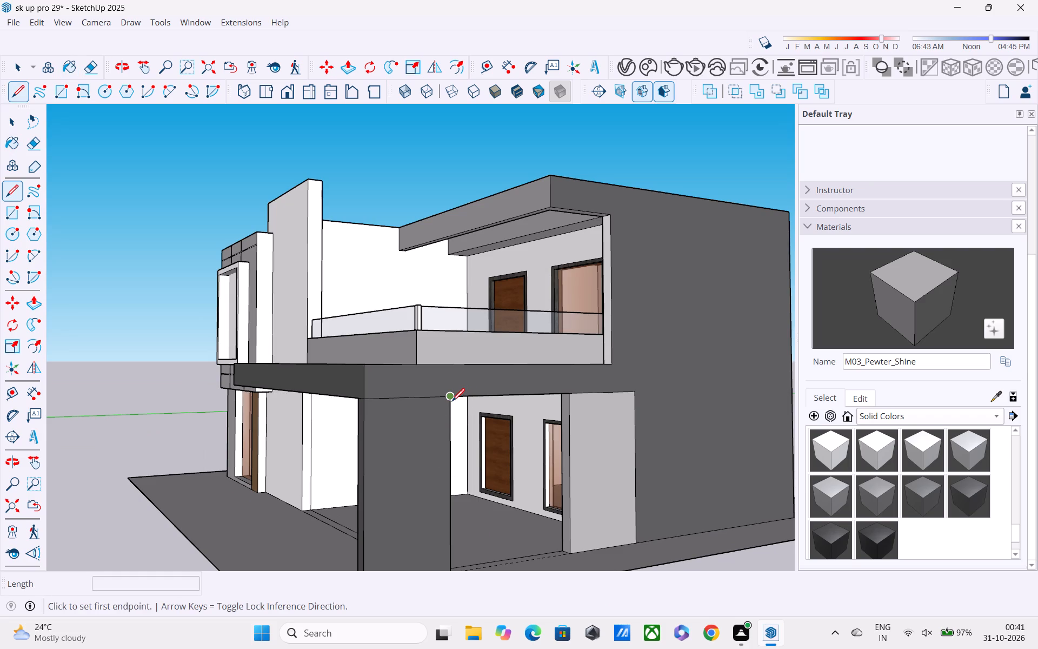
left_click(452, 402)
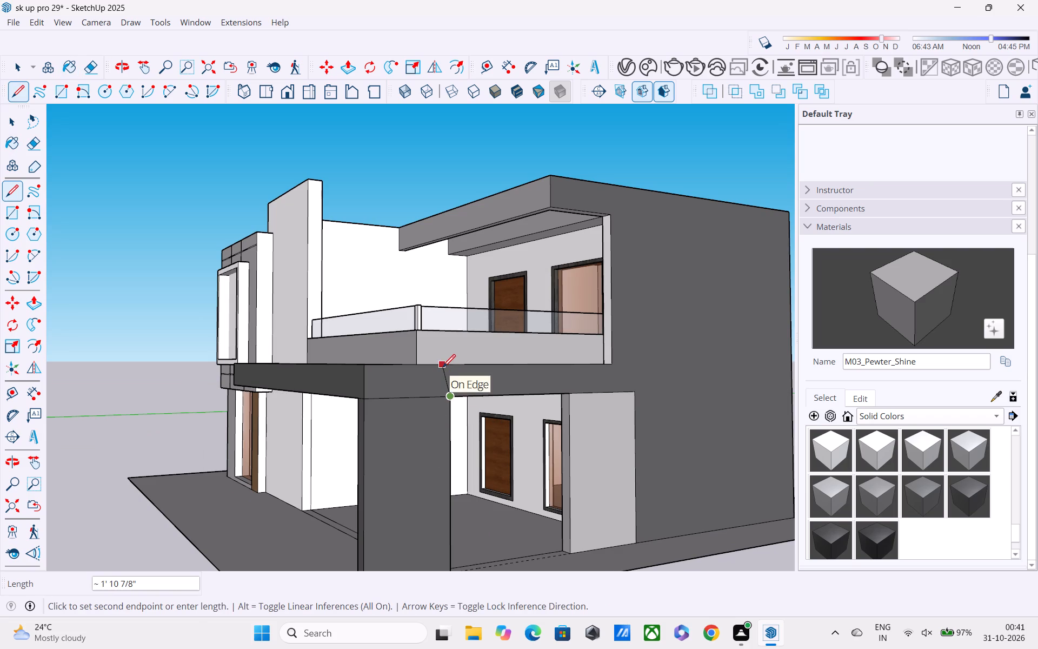
left_click(449, 368)
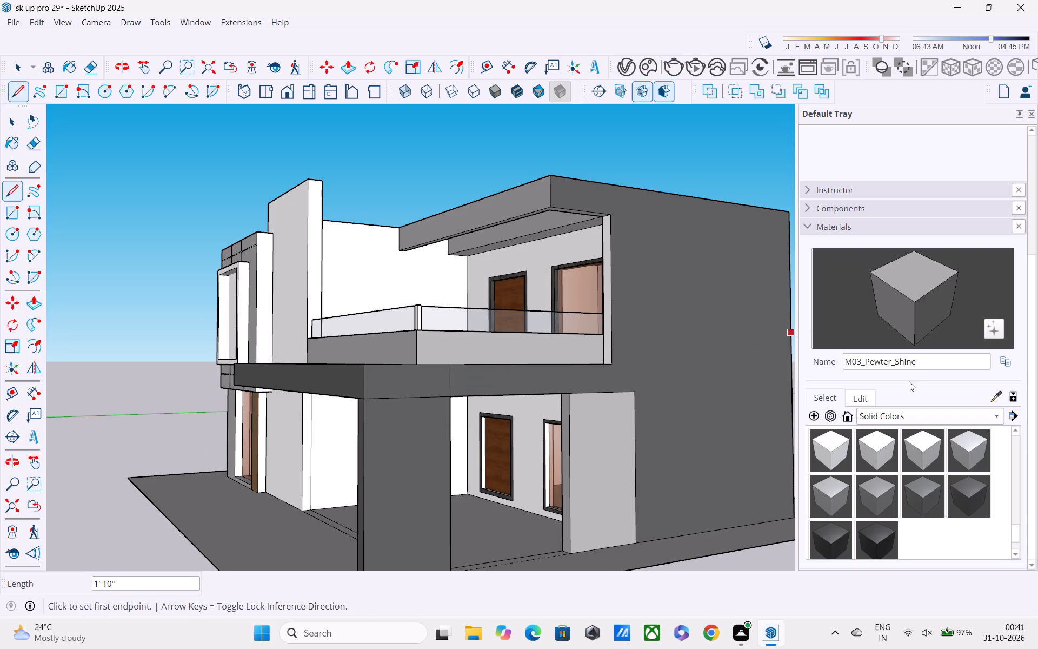
Paint the house side wall and the adjoining slab side behind the dividing line with M03_Pewter_Shine.
left_click(909, 286)
left_click(631, 359)
Examine the painted facade and side walls of the whole house from the front.
middle_click_drag(602, 378, 782, 360)
scroll(761, 355, "down", 4)
middle_click_drag(641, 405, 727, 437)
key("space")
scroll(564, 395, "up", 1)
middle_click_drag(563, 395, 688, 403)
scroll(668, 394, "down", 3)
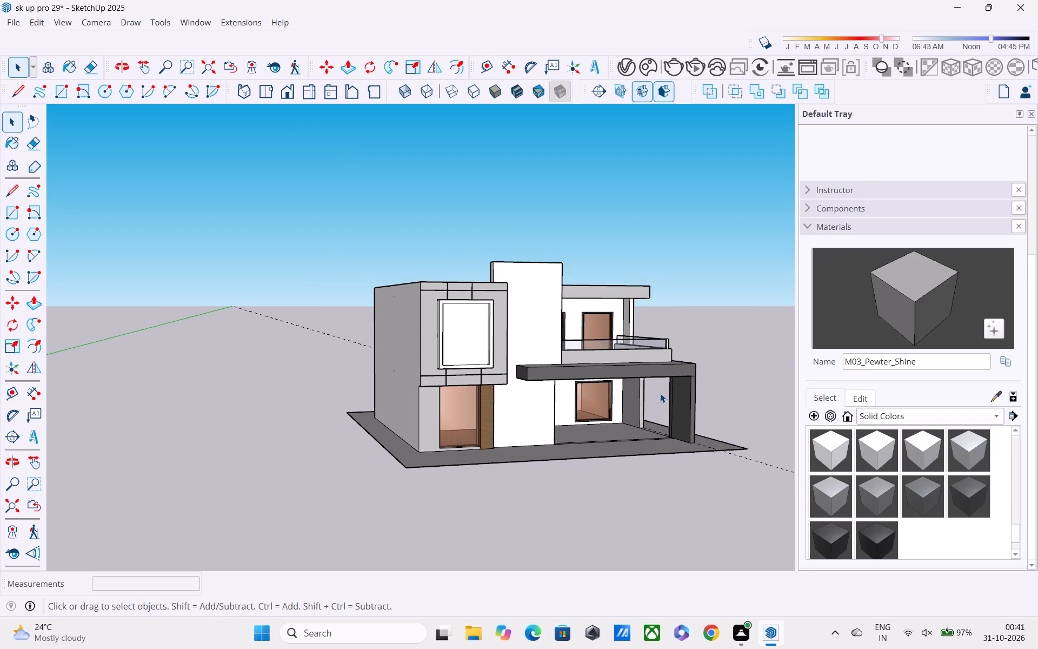
key("space")
Push/Pull the upper roof overhang beam's front face outward over the balcony by about 7' 6 1/2".
middle_click_drag(628, 300, 667, 398)
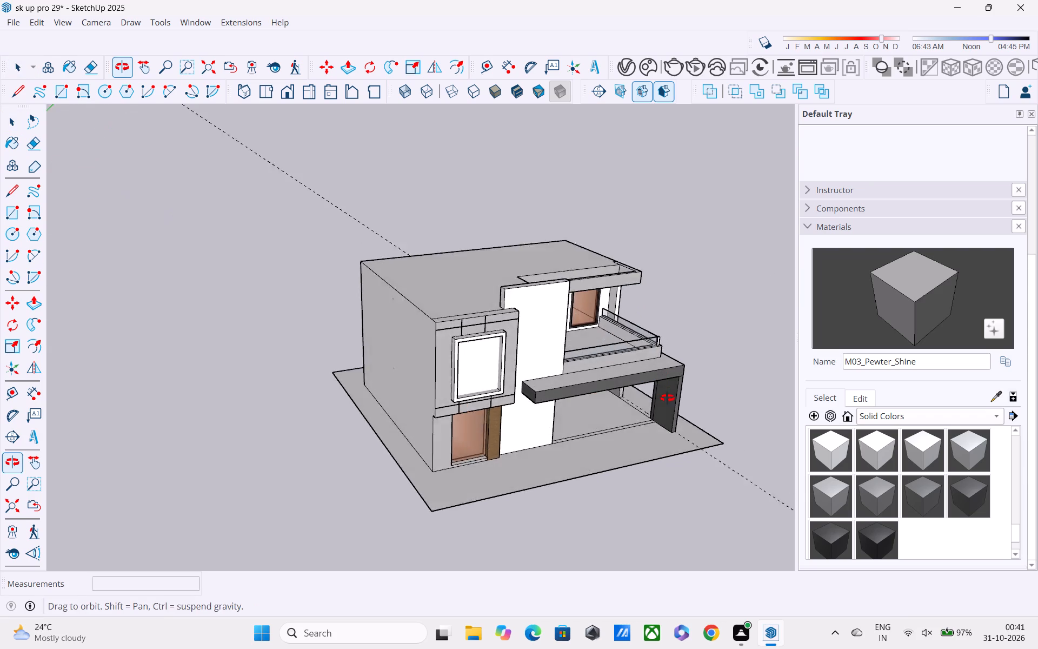
middle_click_drag(667, 398, 675, 438)
scroll(663, 240, "up", 4)
middle_click_drag(660, 264, 387, 362)
scroll(524, 420, "up", 1)
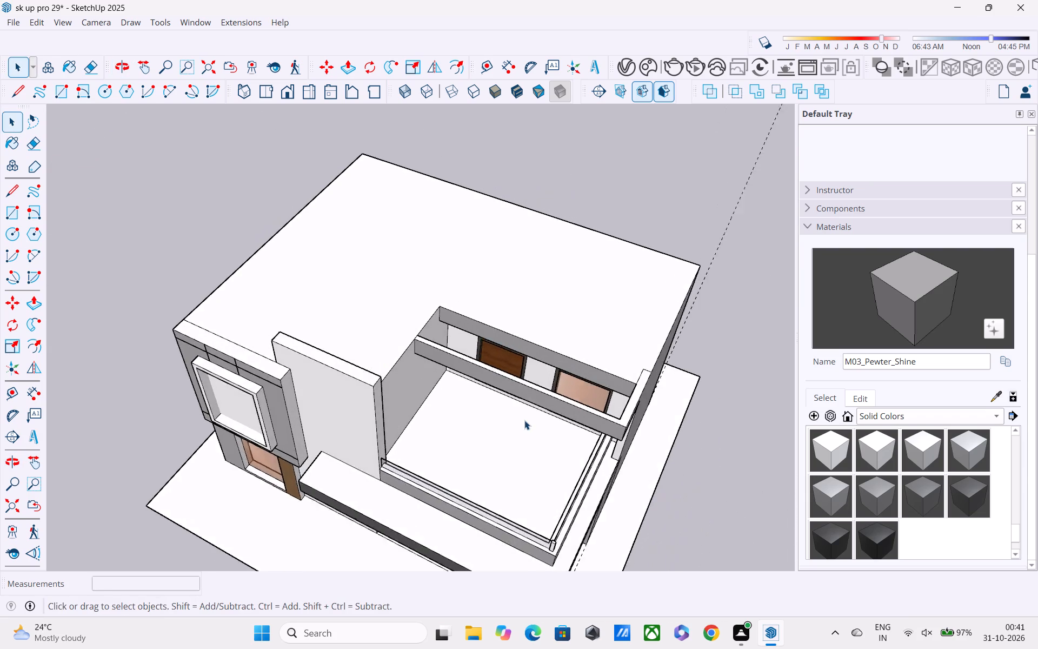
scroll(524, 420, "up", 2)
middle_click_drag(523, 413, 388, 363)
scroll(469, 416, "up", 1)
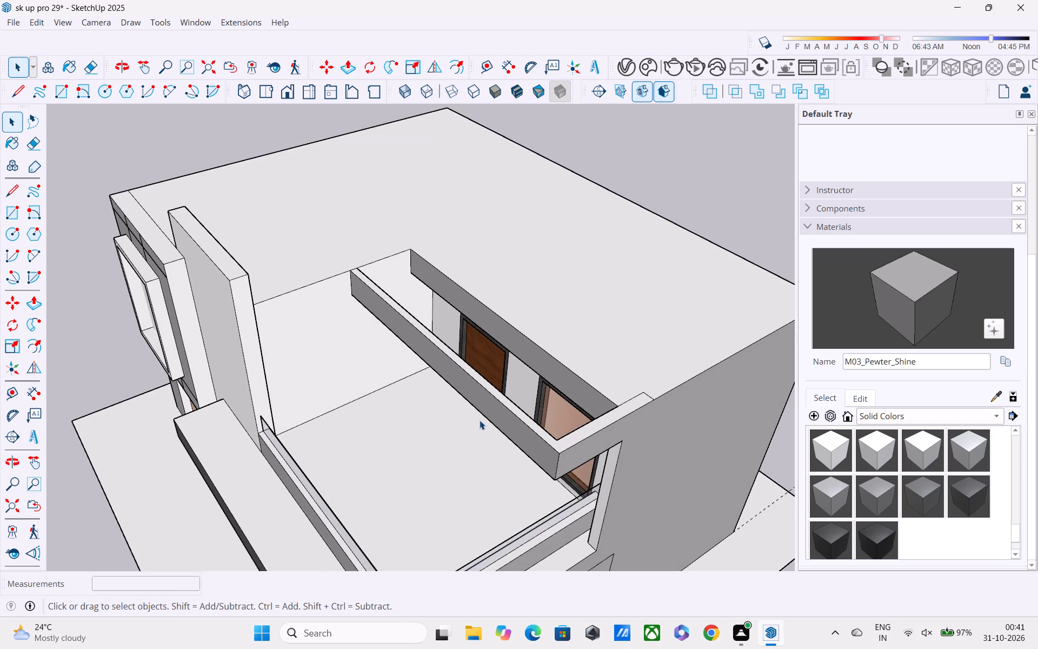
key("p")
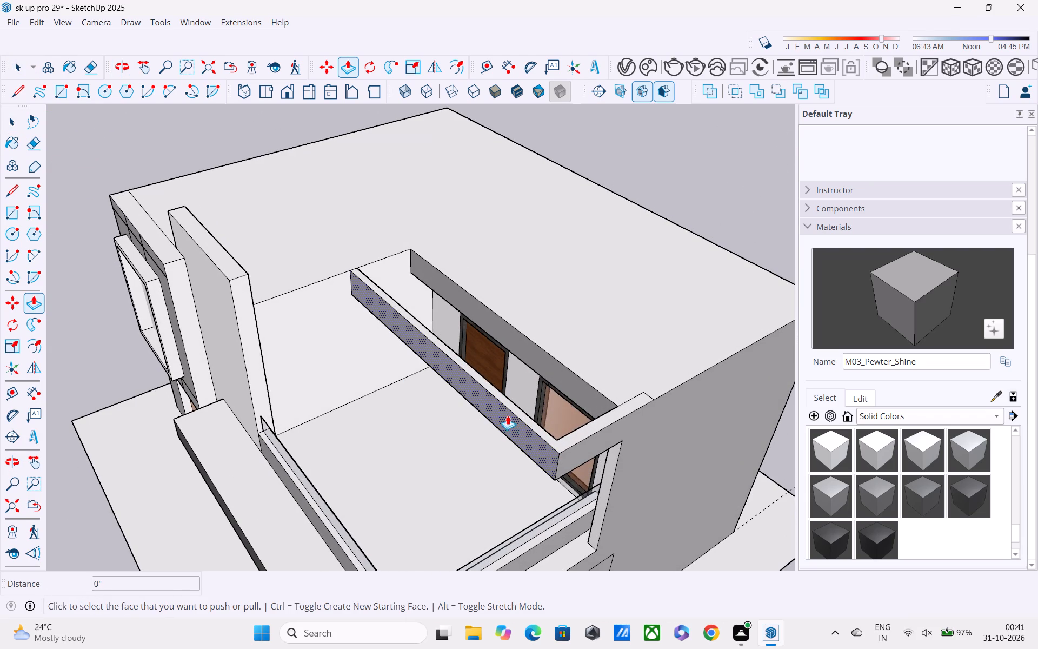
left_click(552, 451)
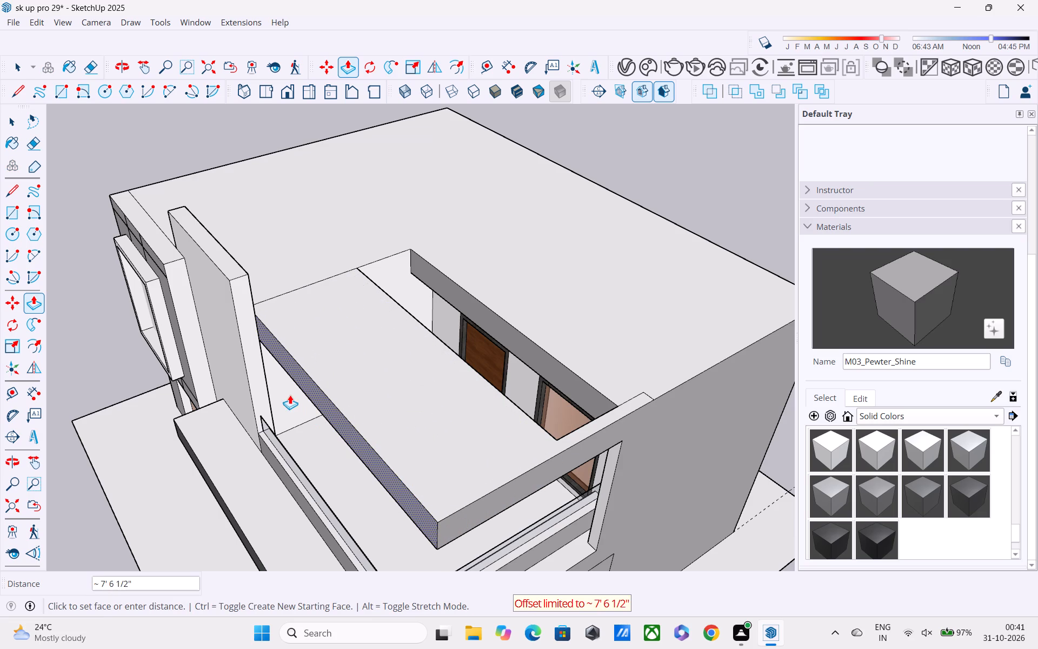
left_click(277, 382)
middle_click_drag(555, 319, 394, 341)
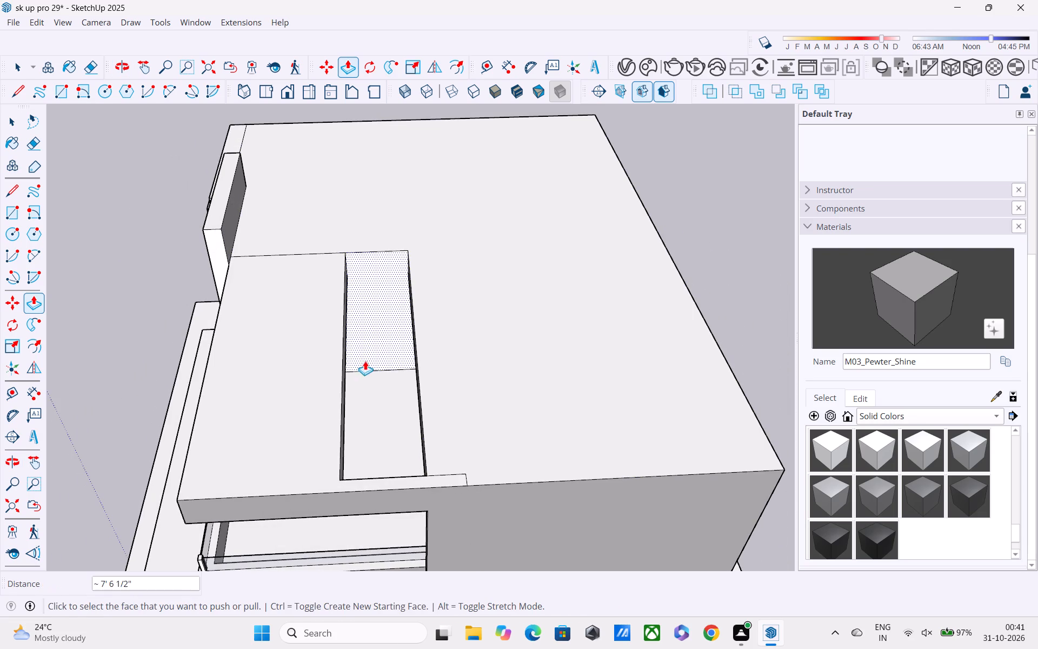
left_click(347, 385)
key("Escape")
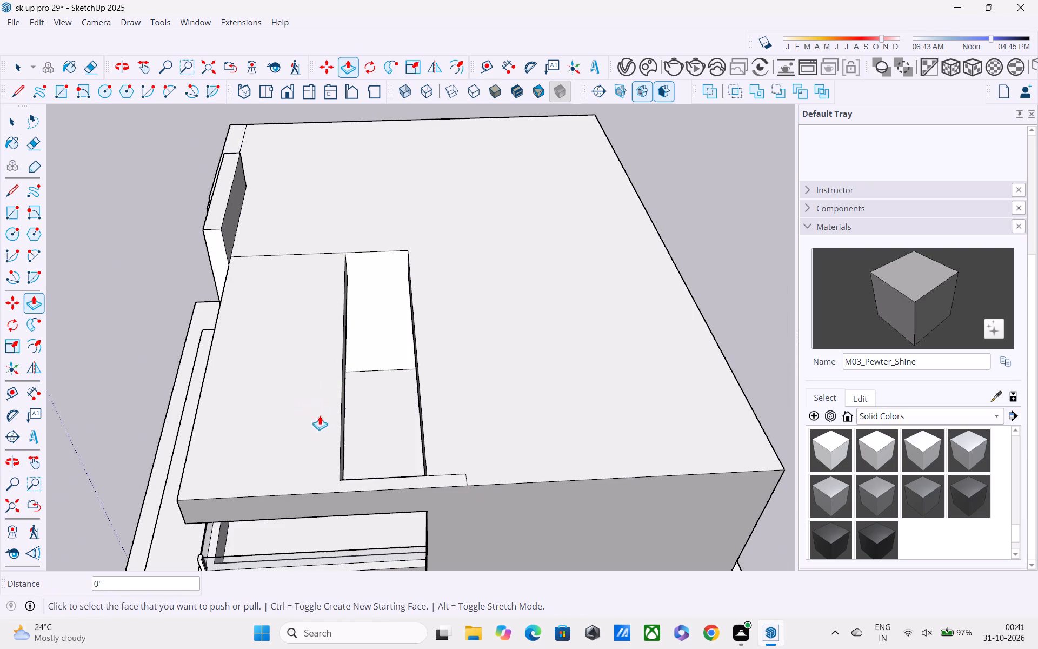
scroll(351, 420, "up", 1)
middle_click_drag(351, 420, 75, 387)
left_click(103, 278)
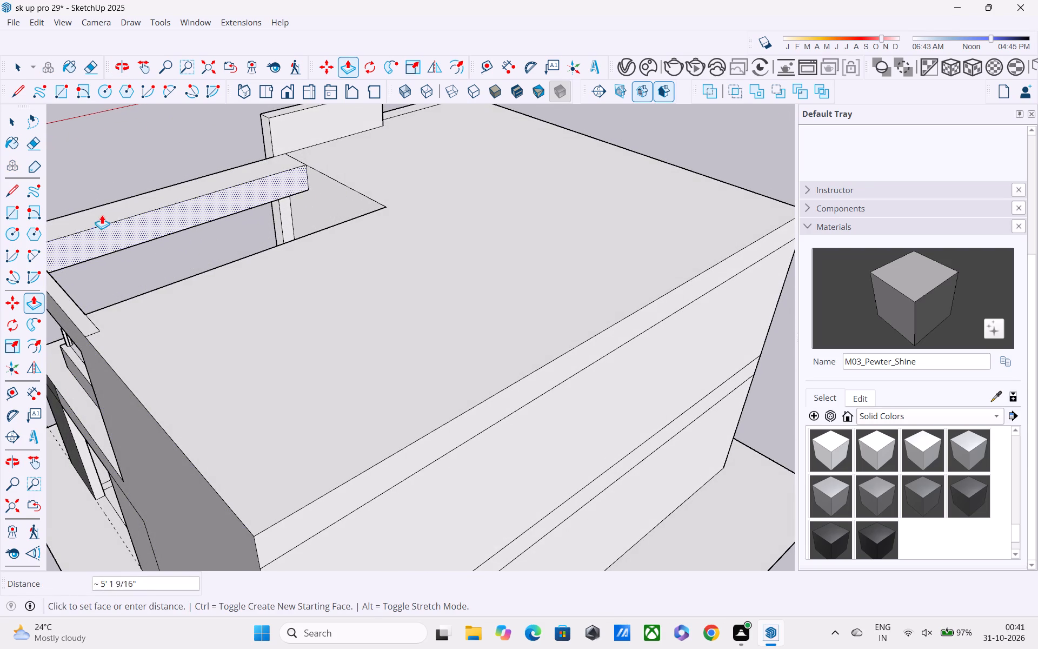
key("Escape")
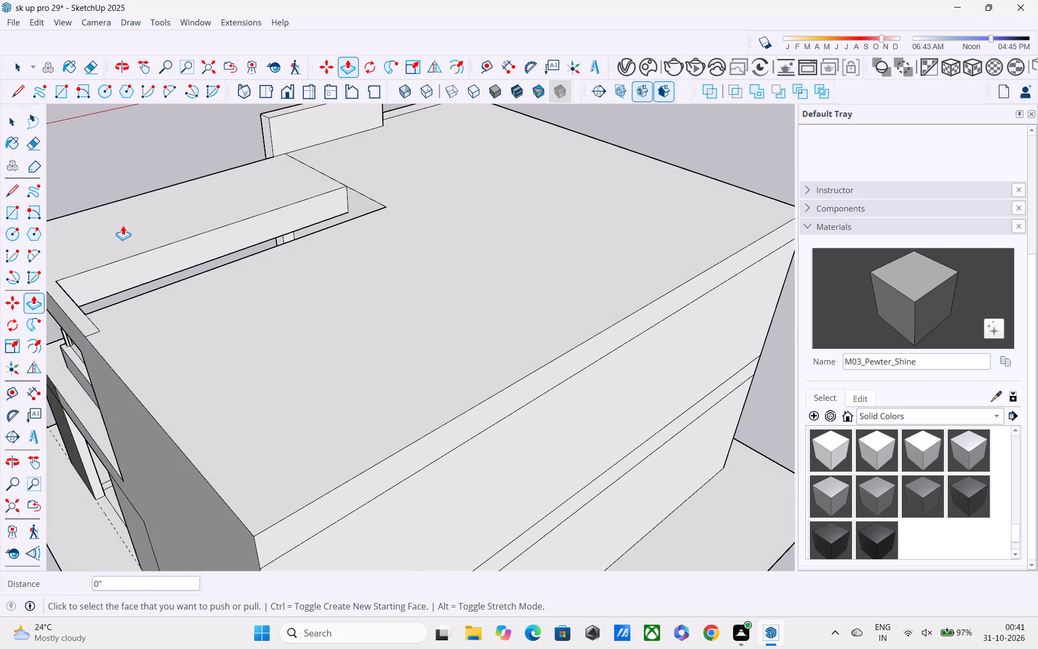
Push/Pull the overhang's inner face toward the front by about 2' 3 3/16", and again by about 3' 10 15/16".
left_click_drag(161, 254, 148, 237)
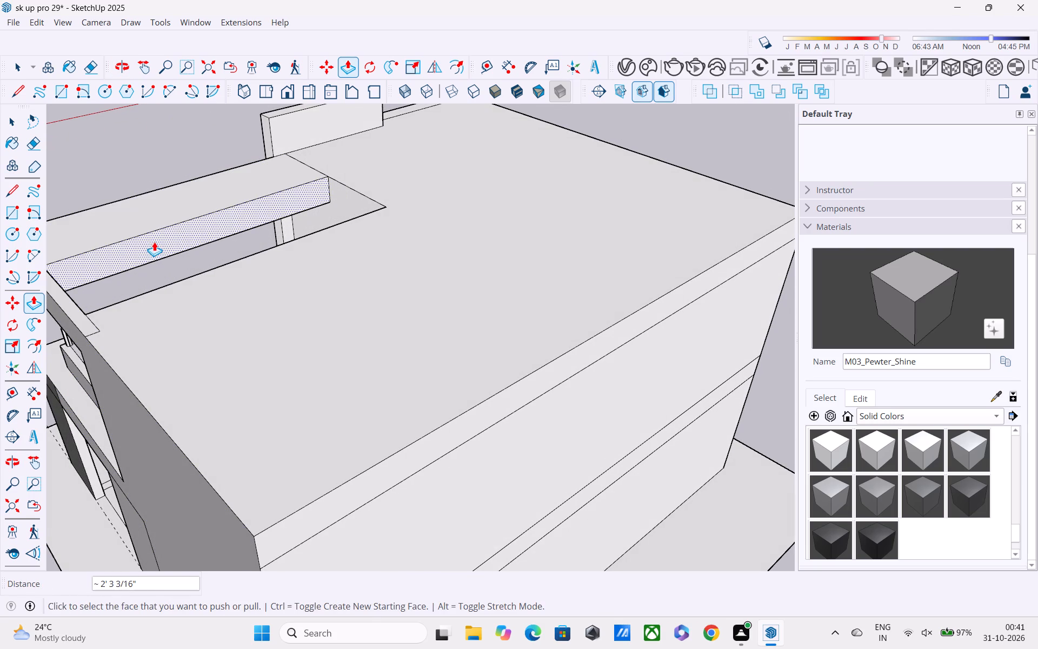
left_click_drag(154, 242, 143, 208)
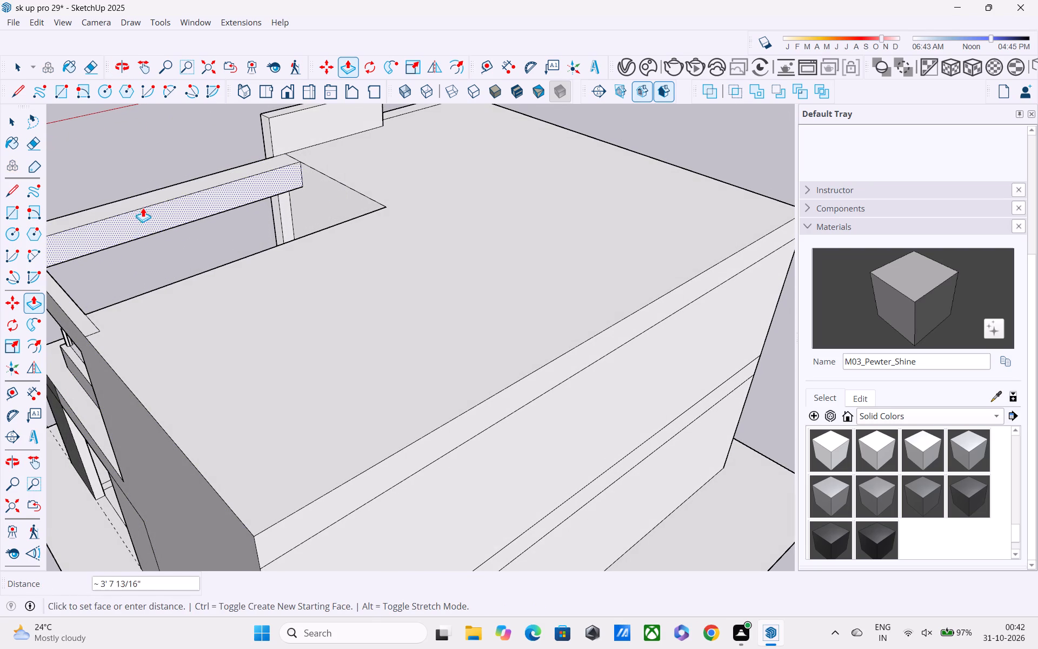
left_click_drag(143, 208, 142, 205)
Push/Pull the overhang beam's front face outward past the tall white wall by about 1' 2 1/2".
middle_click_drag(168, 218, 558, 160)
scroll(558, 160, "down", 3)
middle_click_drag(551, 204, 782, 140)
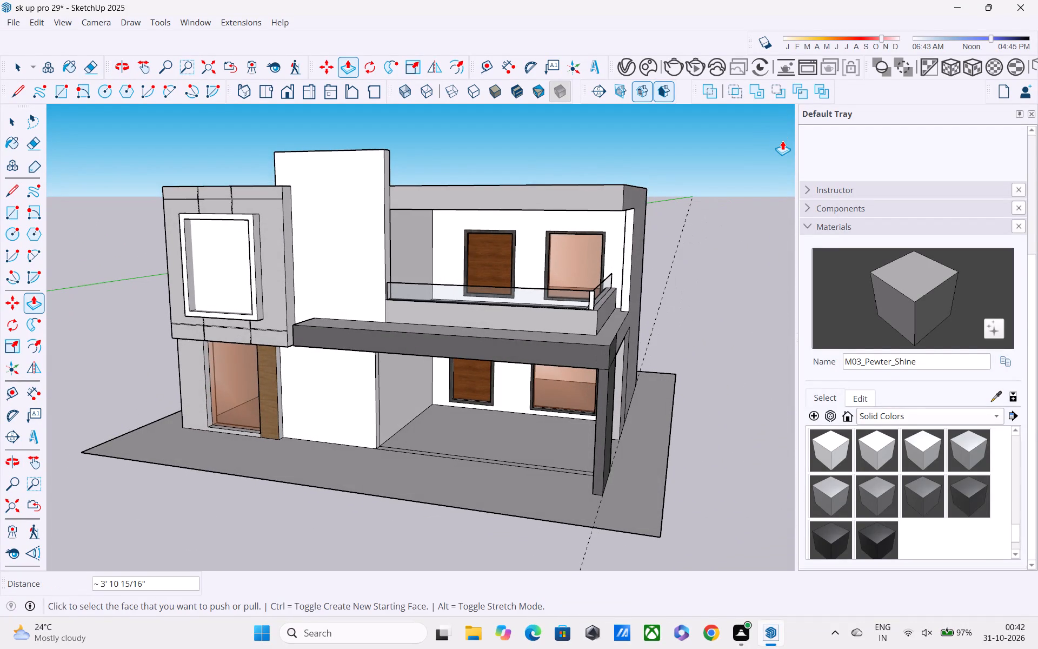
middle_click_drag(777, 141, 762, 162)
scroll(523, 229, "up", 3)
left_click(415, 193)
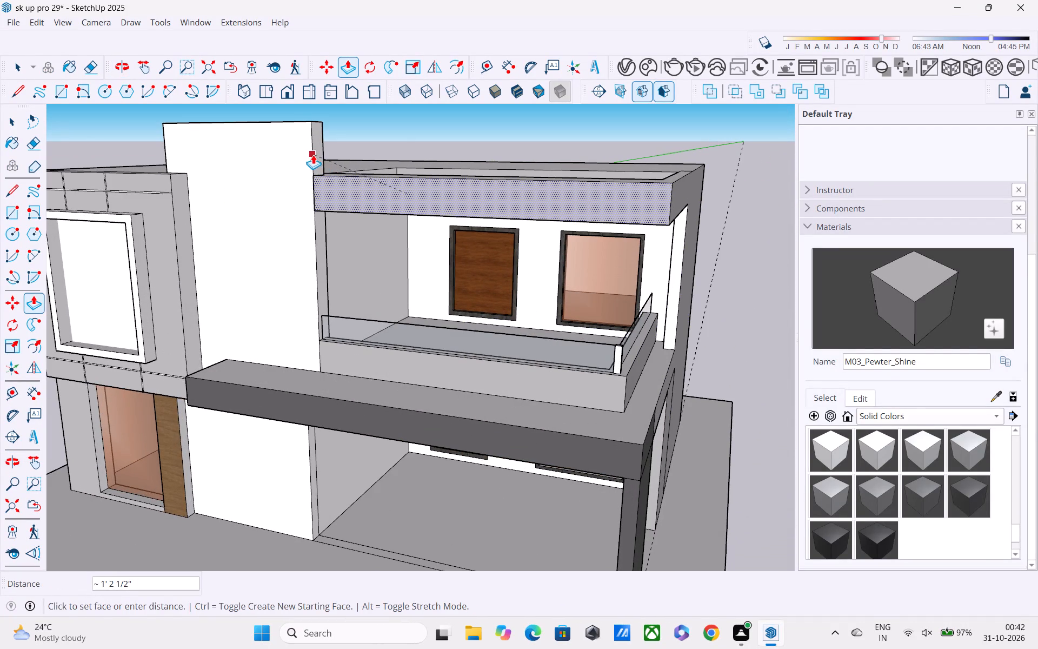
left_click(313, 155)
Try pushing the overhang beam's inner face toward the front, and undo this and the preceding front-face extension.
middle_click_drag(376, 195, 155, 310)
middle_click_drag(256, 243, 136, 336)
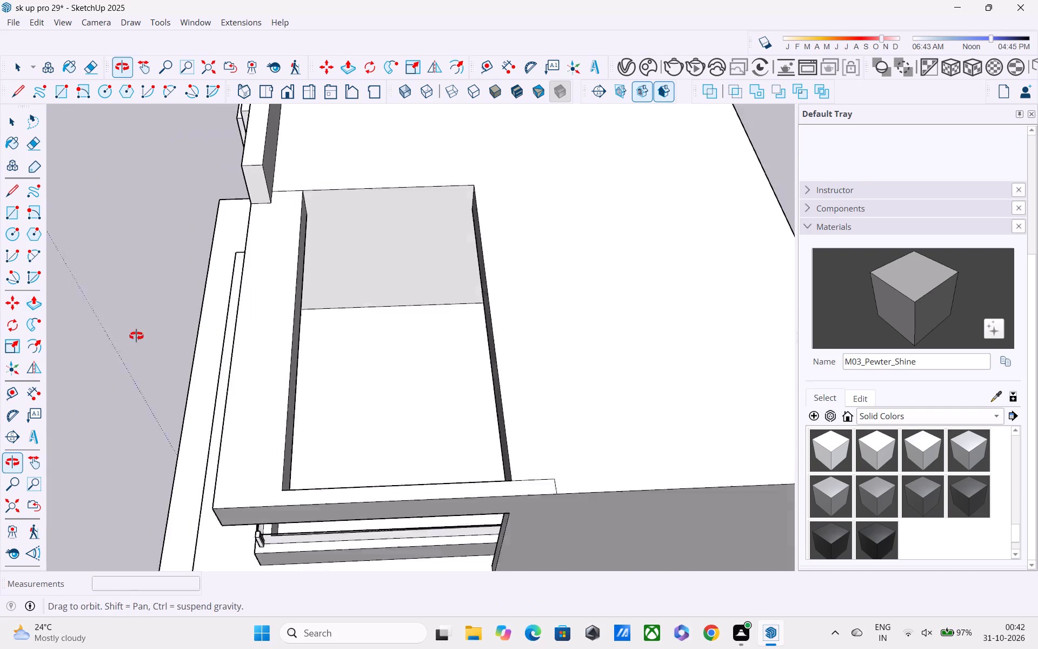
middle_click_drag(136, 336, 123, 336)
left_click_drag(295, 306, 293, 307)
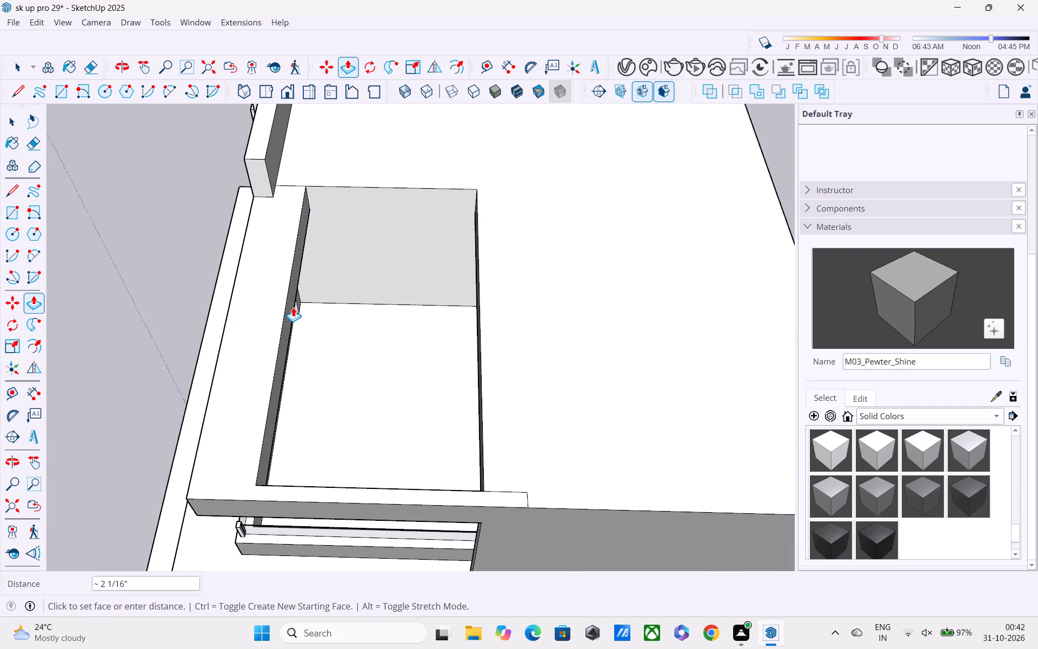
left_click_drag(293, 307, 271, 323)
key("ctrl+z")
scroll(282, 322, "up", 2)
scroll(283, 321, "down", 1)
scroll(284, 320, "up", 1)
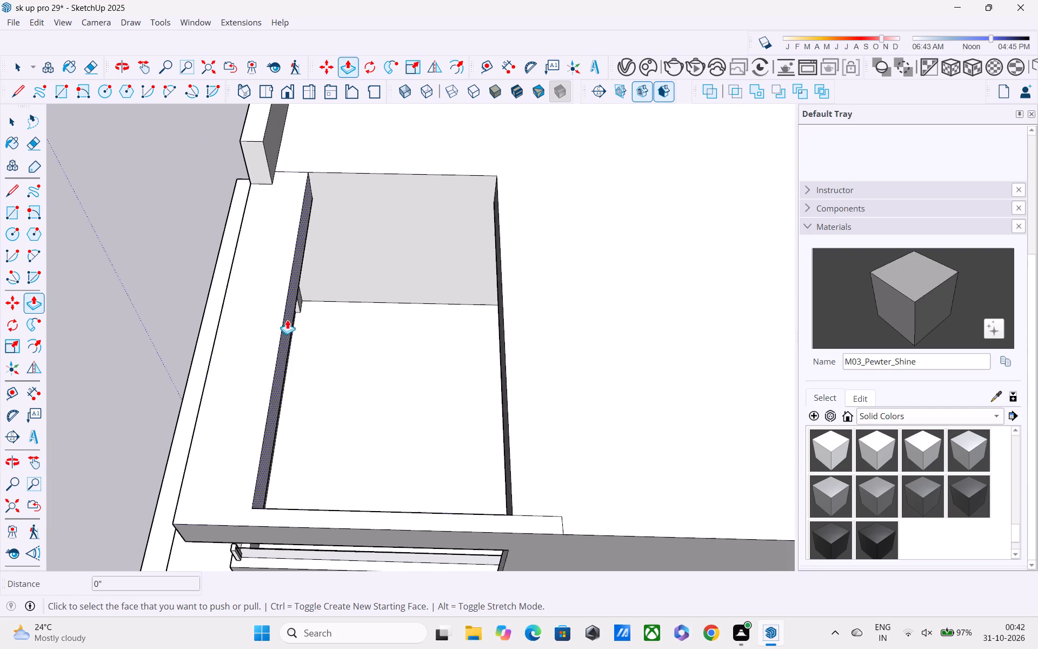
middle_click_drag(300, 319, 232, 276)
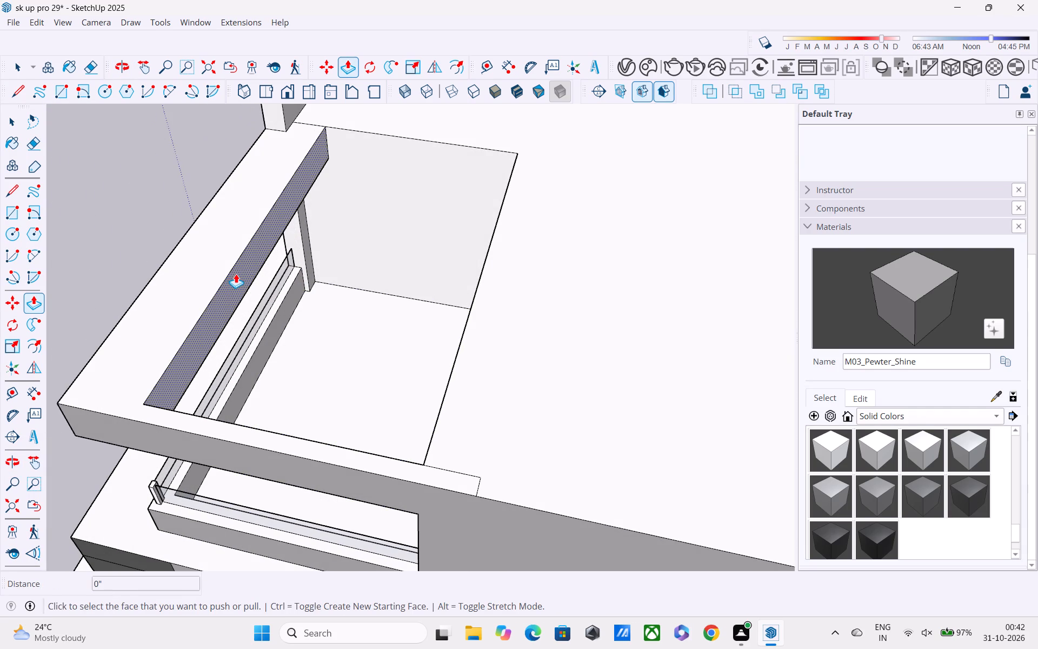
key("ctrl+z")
Push/Pull the overhang beam's front face outward by about 1' 2 1/2".
middle_click_drag(244, 304, 533, 217)
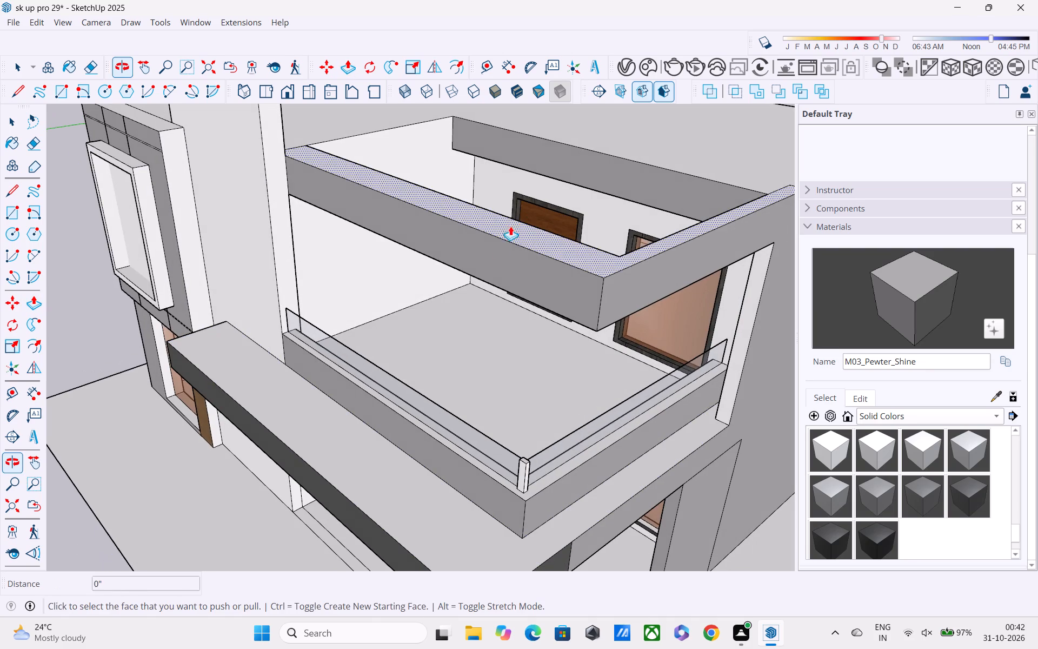
left_click(488, 253)
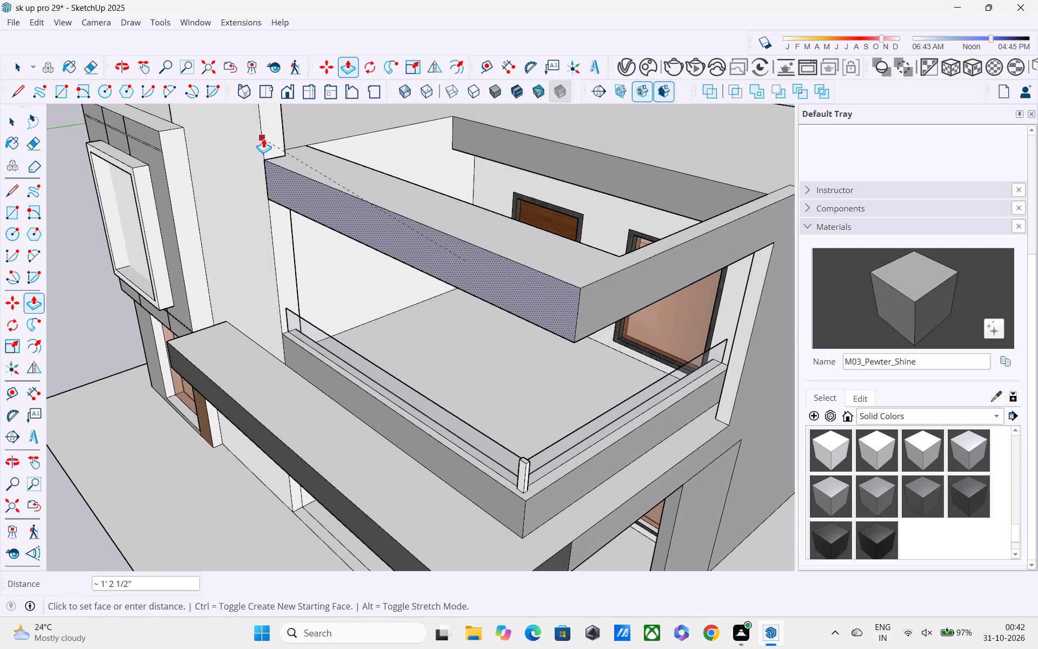
left_click(263, 138)
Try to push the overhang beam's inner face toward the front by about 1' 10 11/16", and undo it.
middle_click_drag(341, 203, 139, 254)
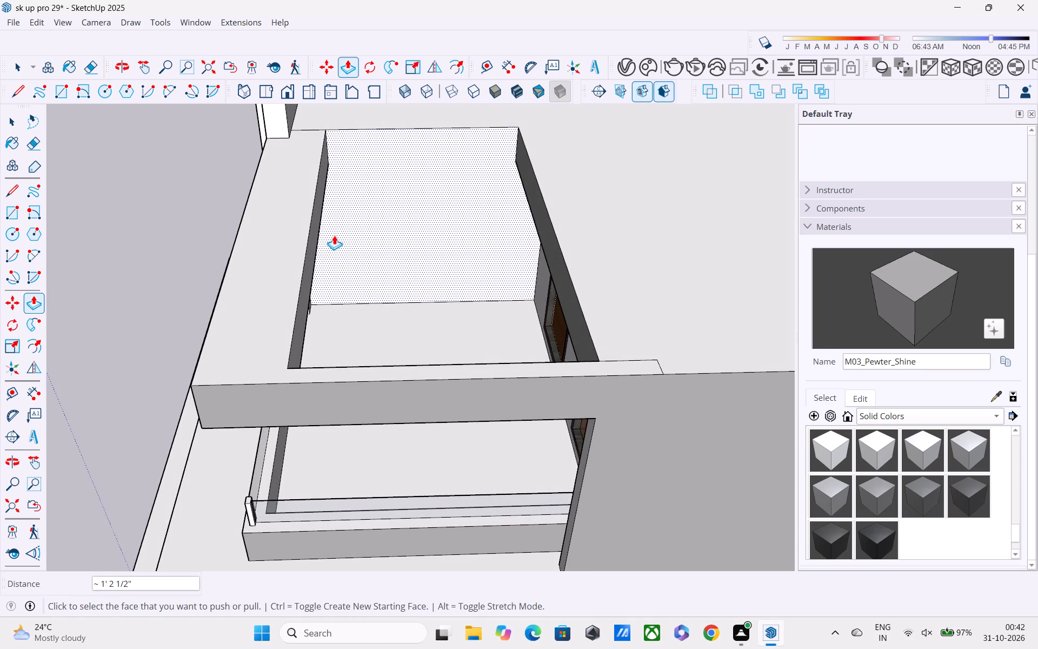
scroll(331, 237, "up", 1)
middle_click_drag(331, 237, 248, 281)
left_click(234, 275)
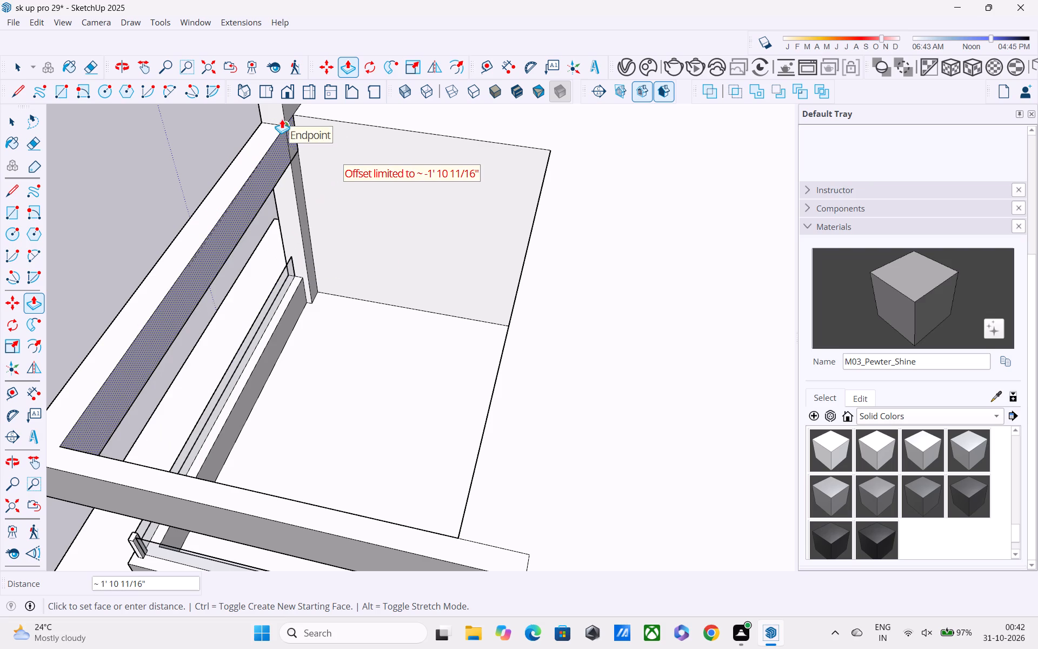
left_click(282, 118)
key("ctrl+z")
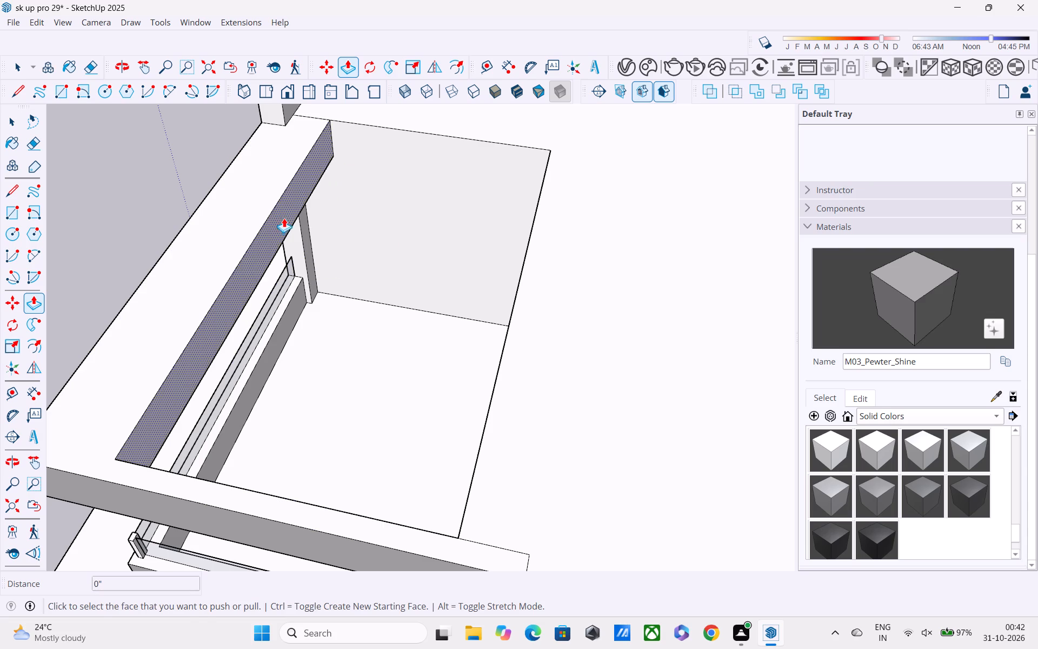
Push/Pull the overhang beam's inner face toward the front by about 1' 8 15/16" to narrow the beam.
left_click(284, 220)
left_click(249, 185)
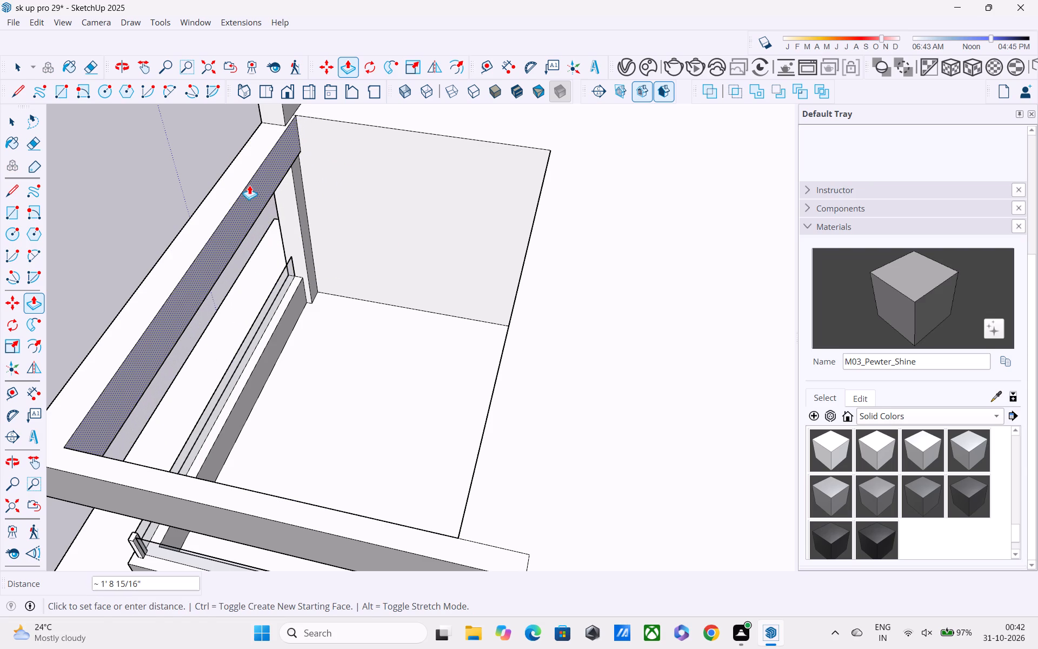
middle_click_drag(268, 218, 524, 180)
scroll(560, 169, "down", 3)
middle_click_drag(571, 173, 627, 125)
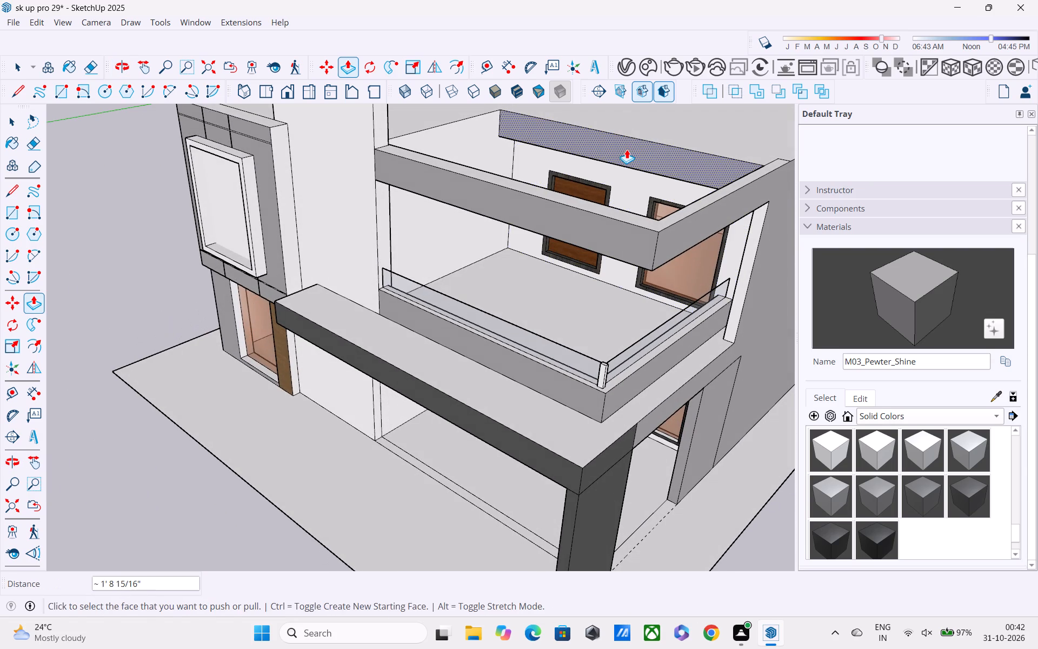
Push/Pull the roof slab's front face above the upper balcony door and window outward by 5'.
left_click(627, 149)
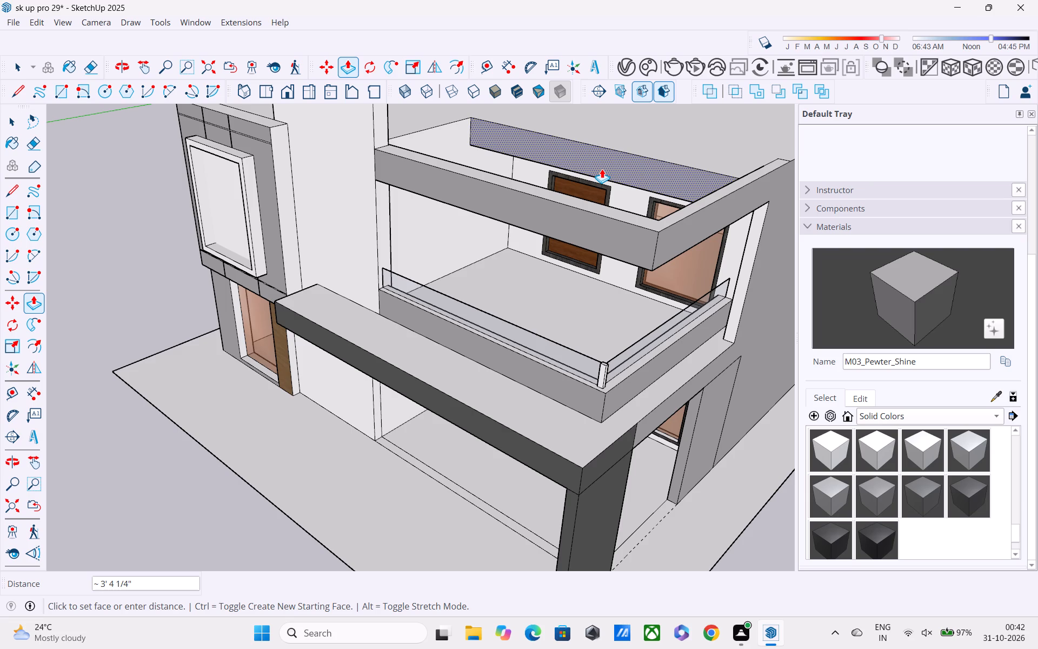
type("5'")
key("Return")
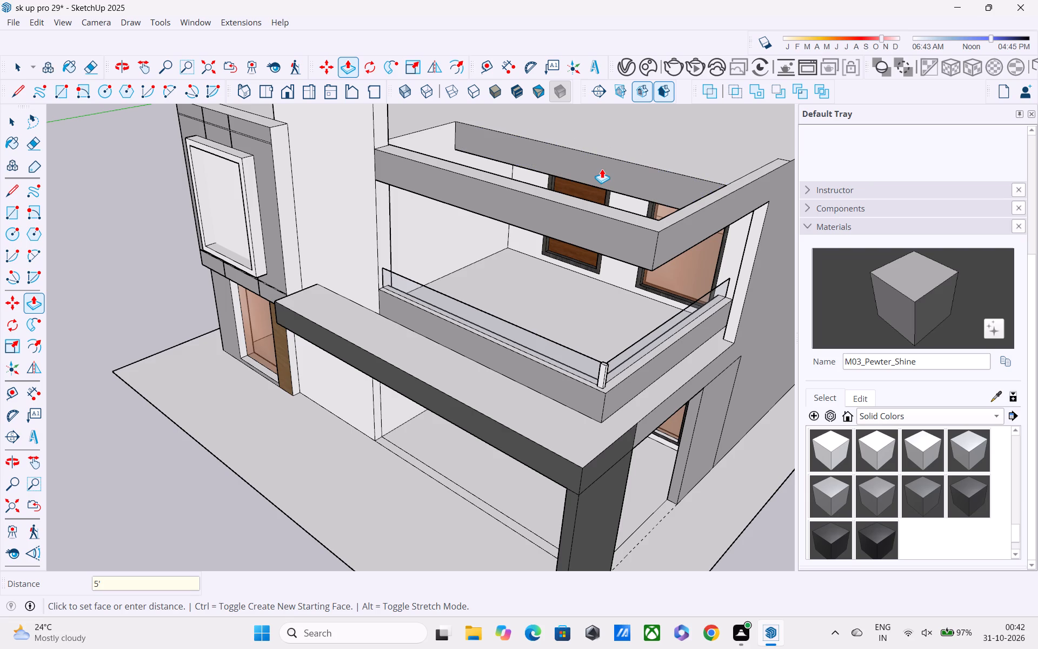
Erase the edge dividing the extended roof slab's underside from the side overhang beam's underside.
middle_click_drag(602, 169, 682, 100)
middle_click_drag(581, 165, 653, 57)
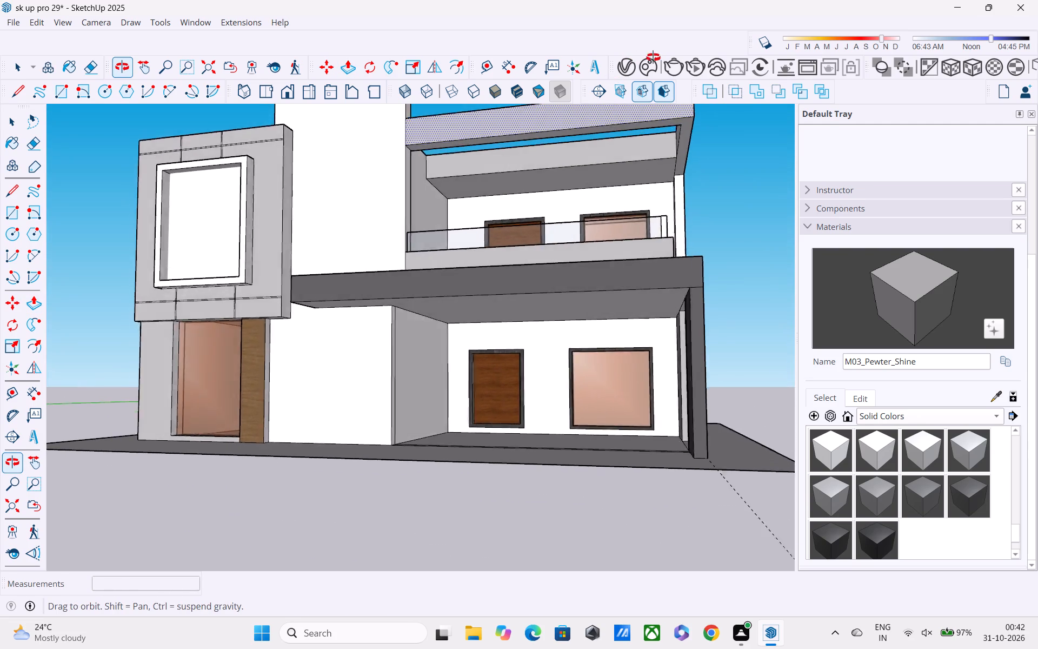
middle_click_drag(653, 57, 695, 62)
scroll(678, 141, "up", 3)
middle_click_drag(675, 164, 716, 153)
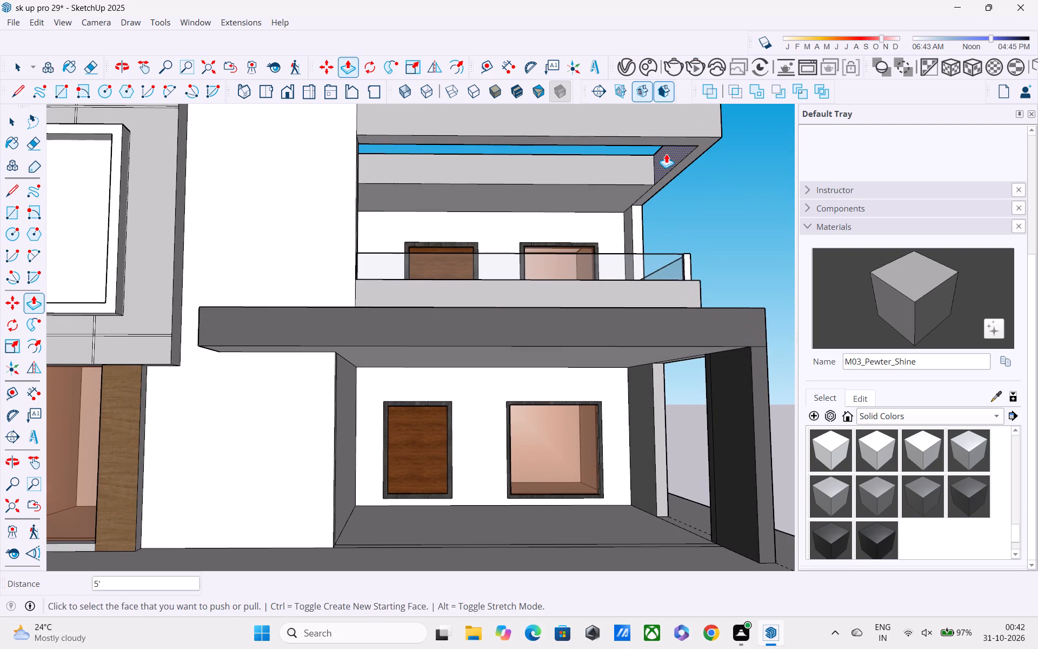
left_click(667, 152)
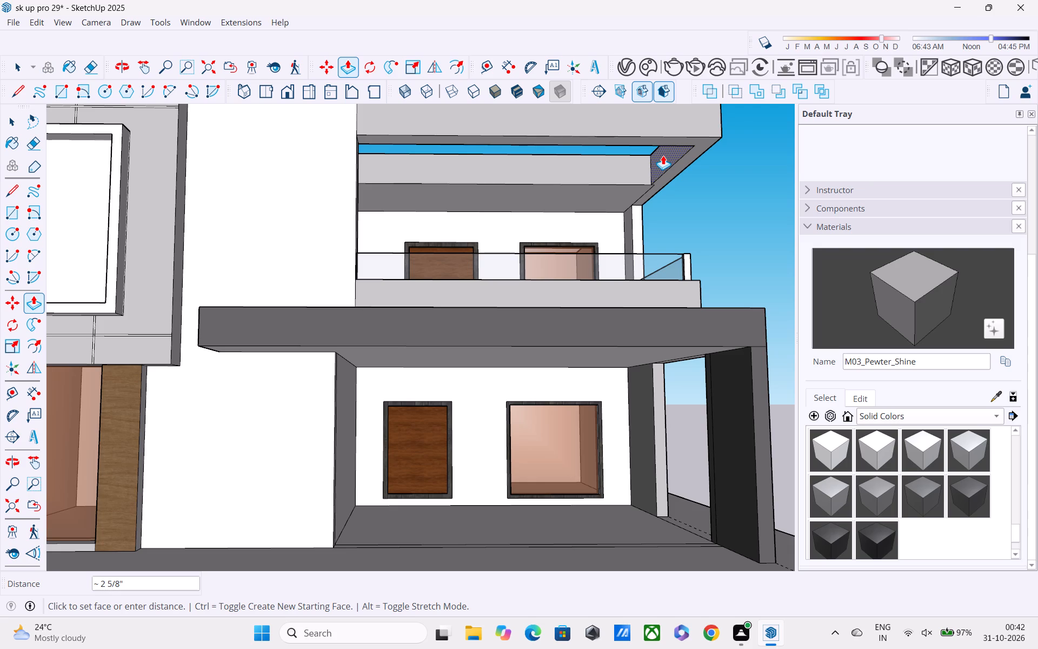
key("Escape")
middle_click_drag(663, 155, 695, 107)
scroll(684, 138, "down", 1)
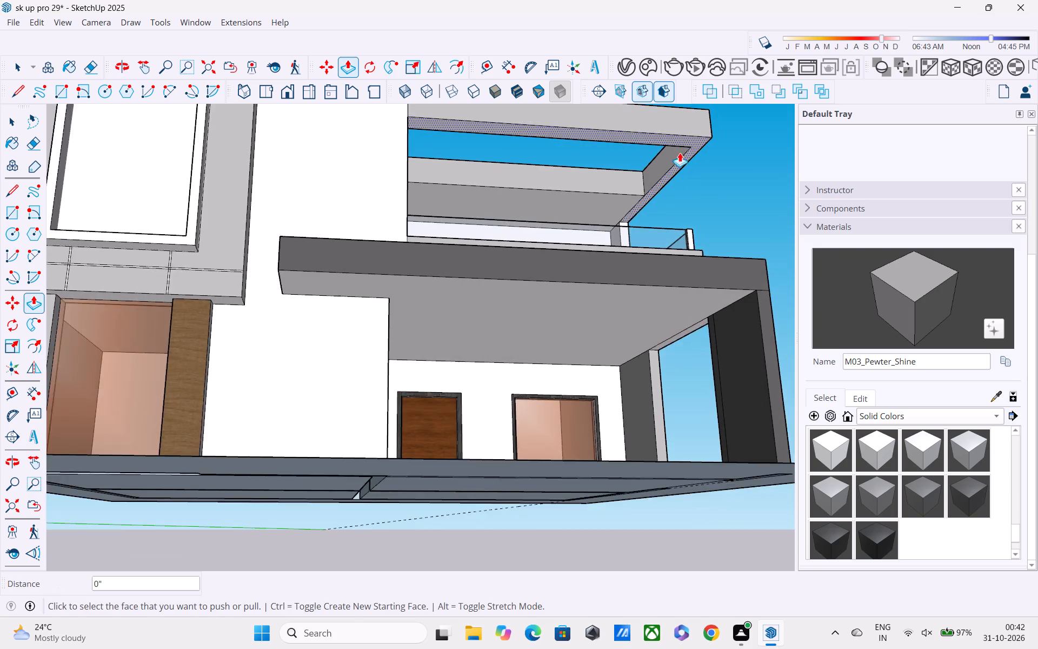
scroll(676, 158, "up", 1)
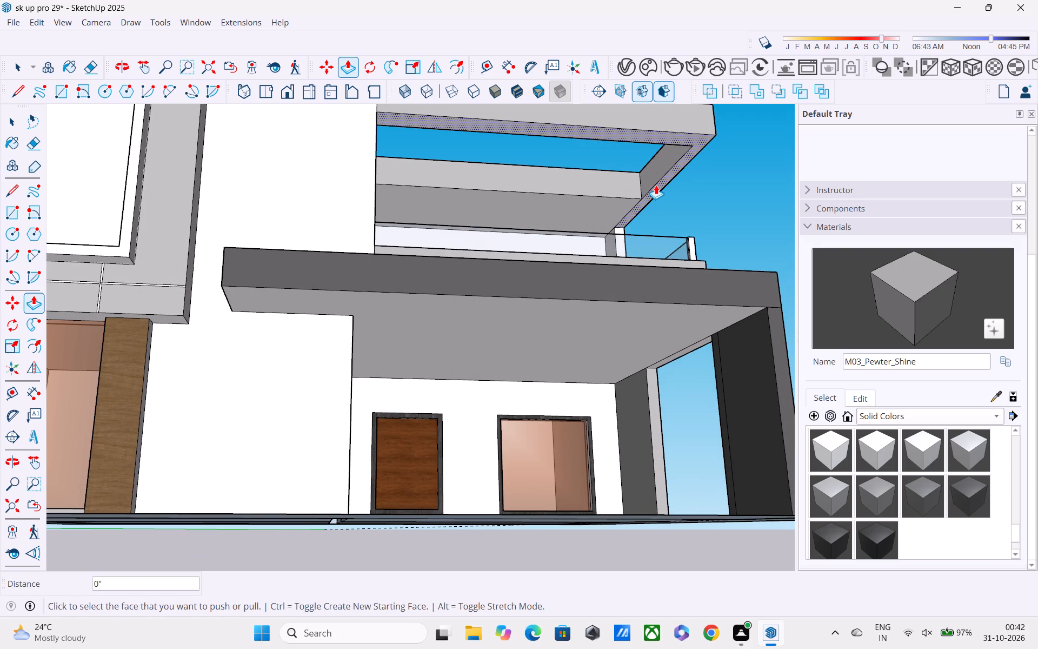
key("e")
scroll(656, 183, "up", 3)
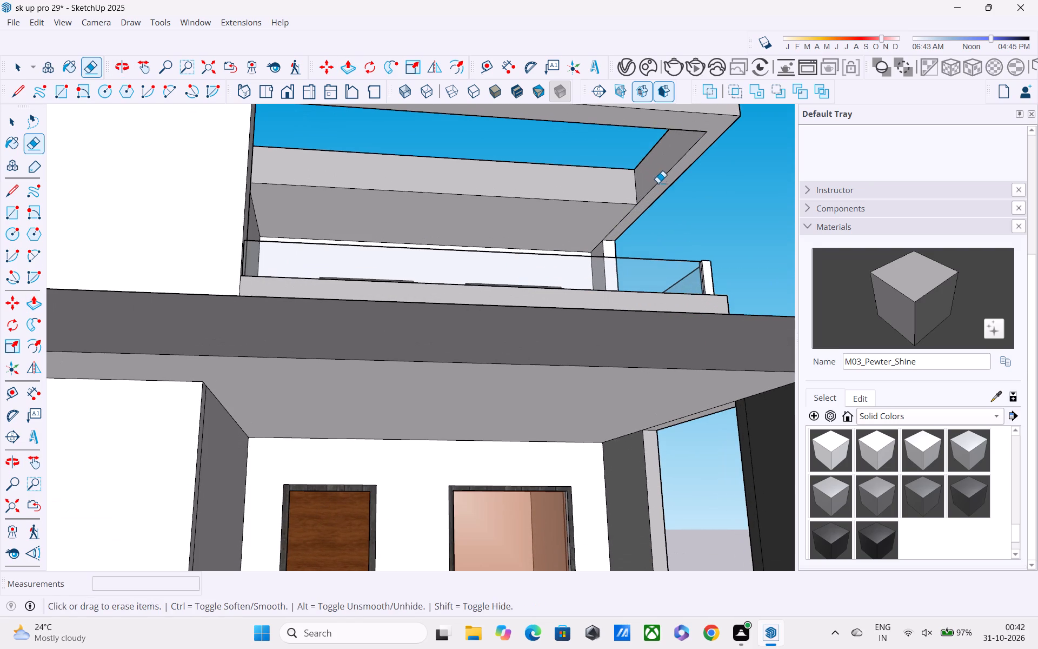
left_click(625, 221)
left_click(624, 222)
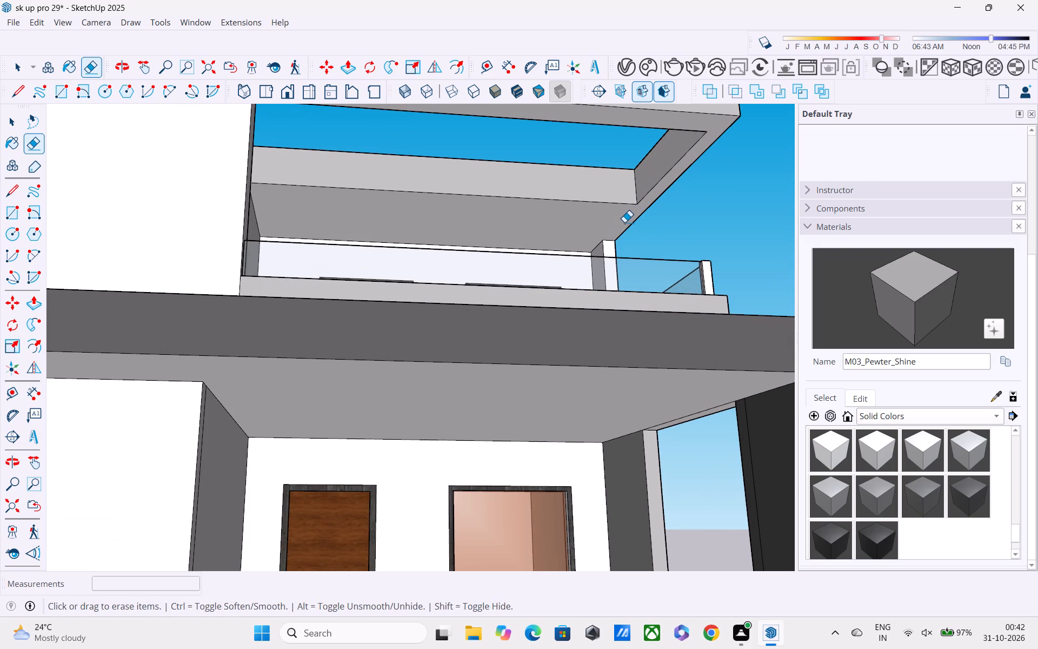
Examine the house exterior from the front, below and above to check the roof overhang and balcony framing.
scroll(636, 205, "down", 6)
middle_click_drag(630, 220, 526, 322)
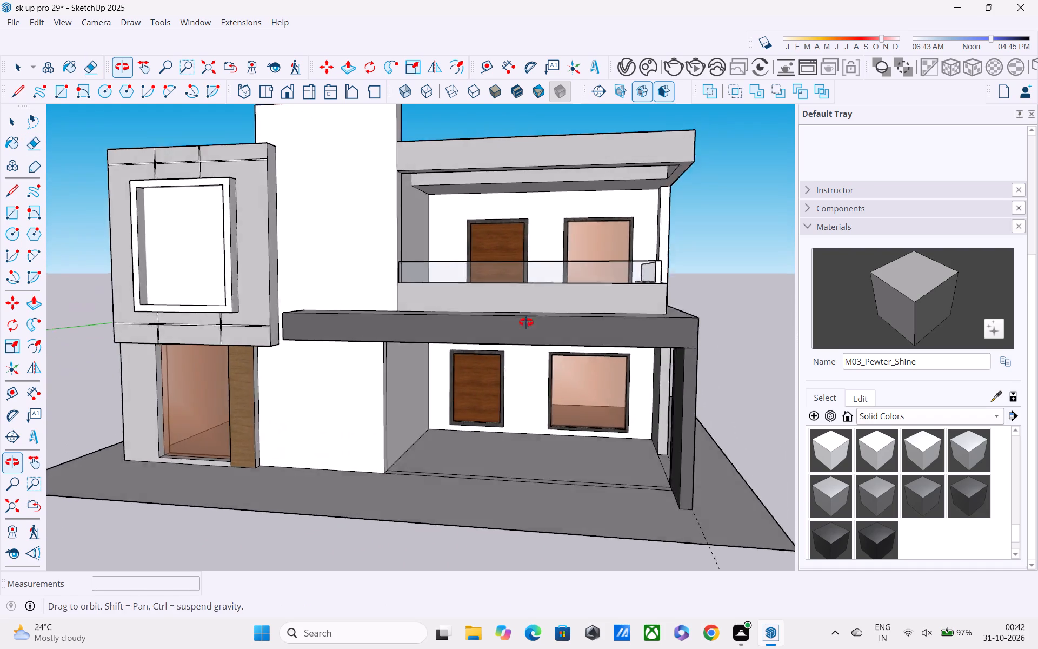
middle_click_drag(526, 322, 505, 324)
scroll(498, 289, "down", 5)
middle_click_drag(498, 288, 563, 160)
middle_click_drag(565, 165, 576, 231)
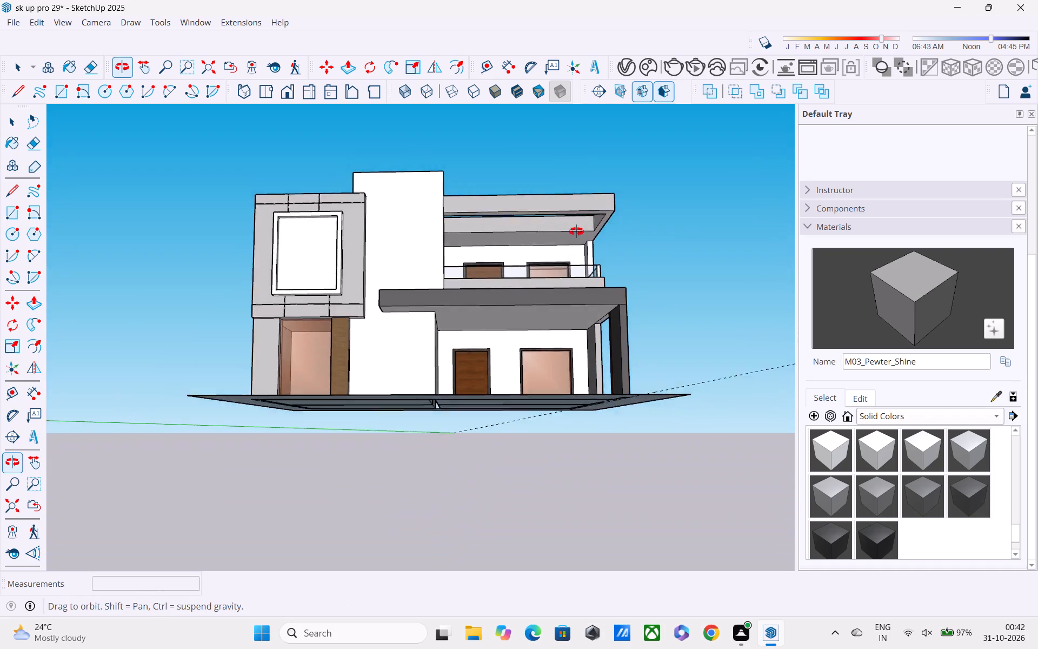
middle_click_drag(576, 231, 581, 255)
middle_click_drag(574, 247, 423, 510)
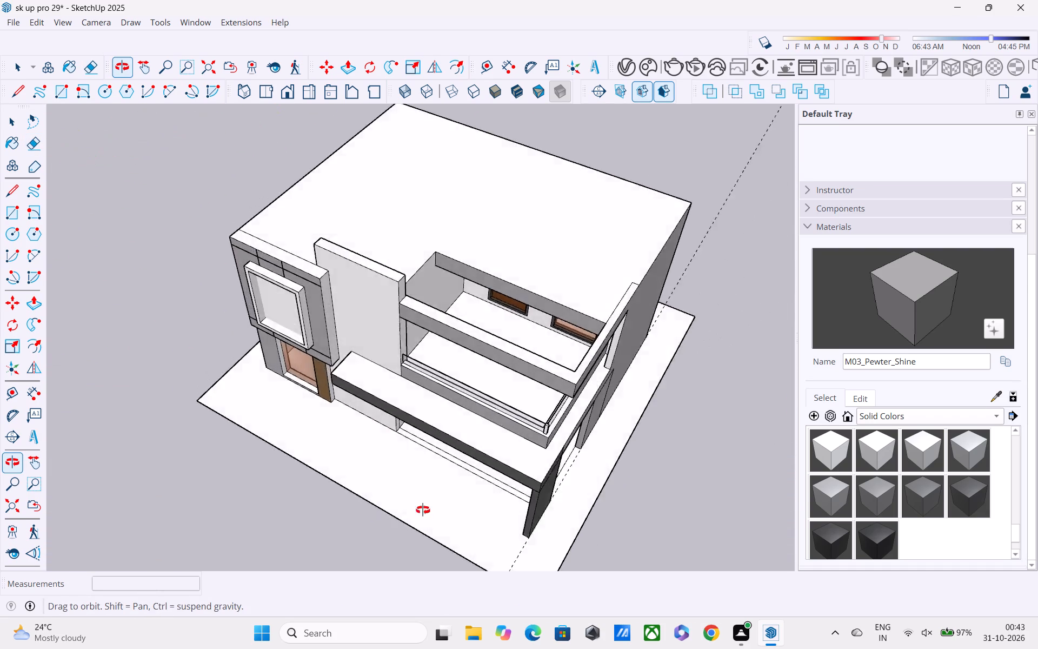
middle_click_drag(423, 510, 578, 292)
scroll(491, 216, "down", 1)
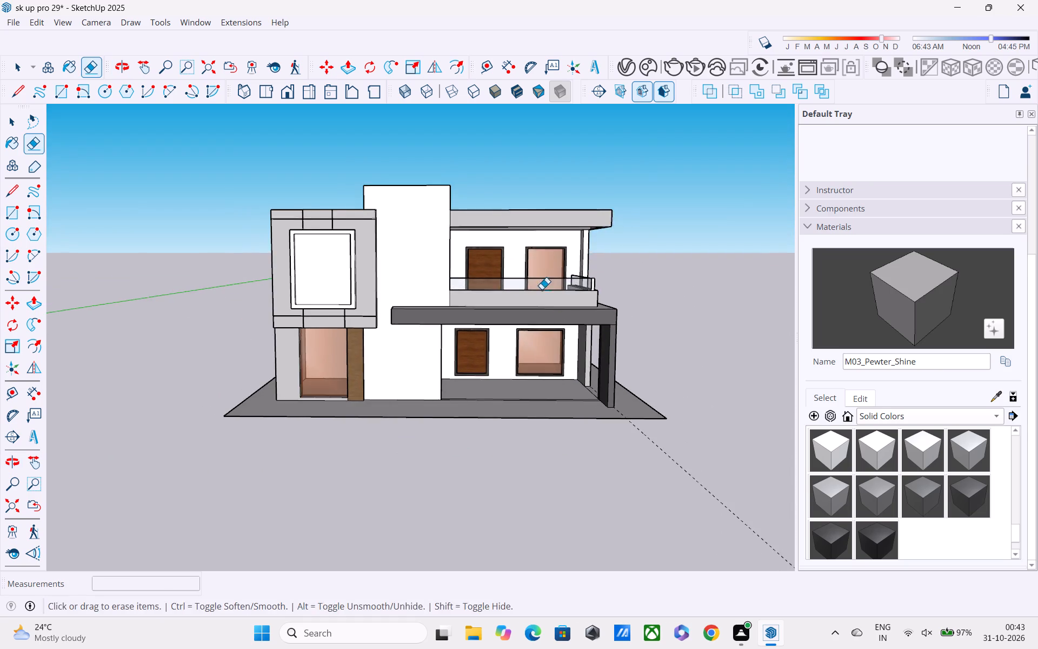
middle_click_drag(548, 297, 689, 299)
scroll(615, 372, "down", 1)
key("space")
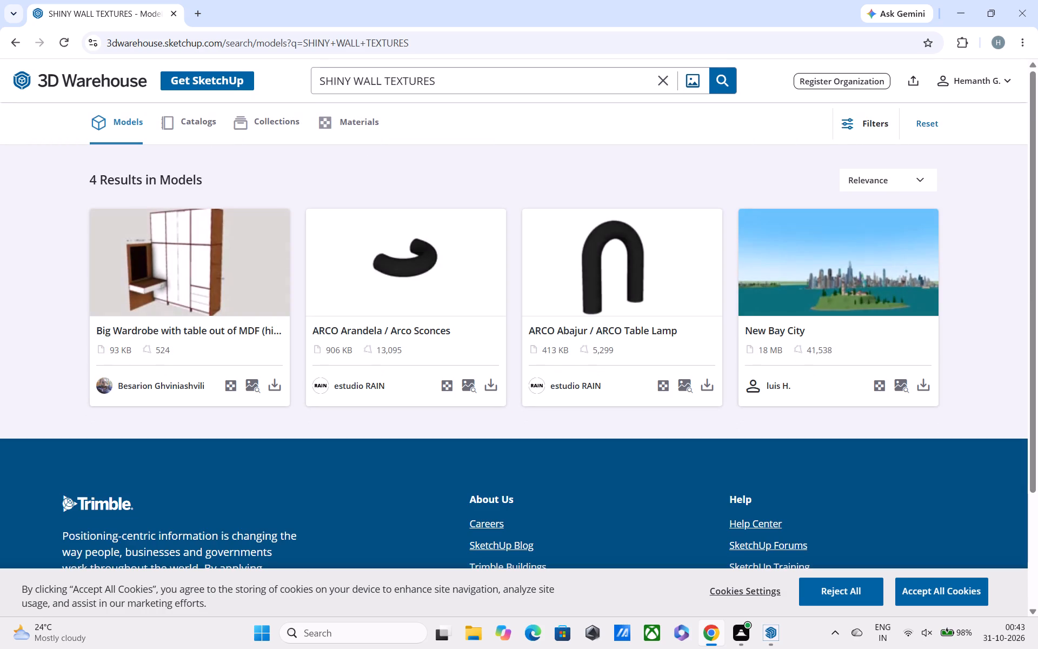
Switch to 3D Warehouse in Chrome and search the models for WALL TEXTURES.
left_click(349, 81)
key("BackSpace")
key("BackSpace")
key("BackSpace")
key("BackSpace")
key("BackSpace")
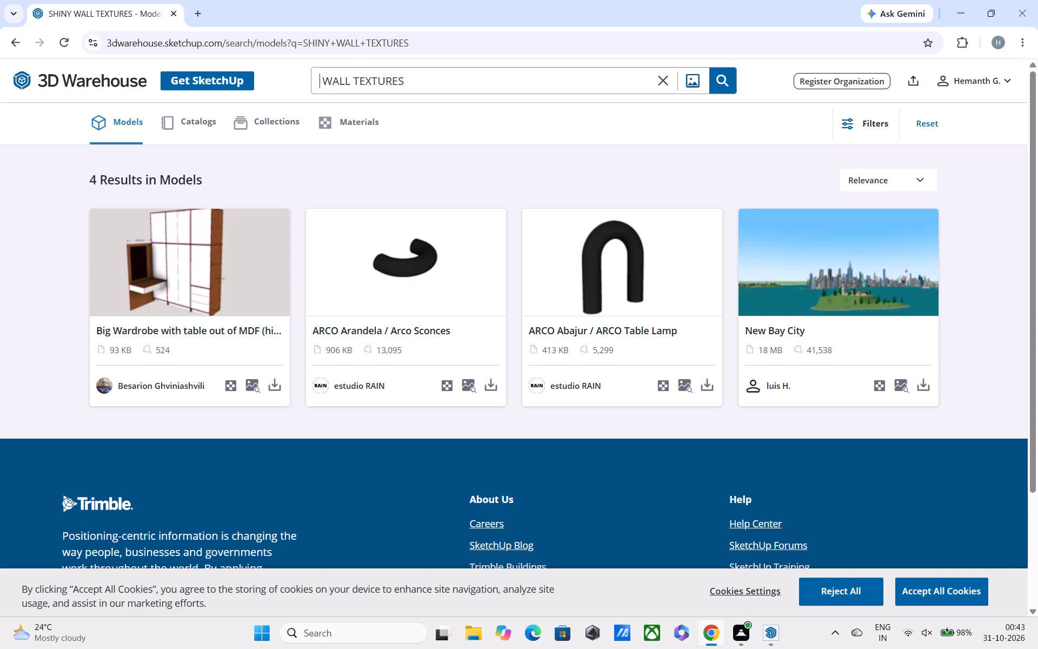
key("Return")
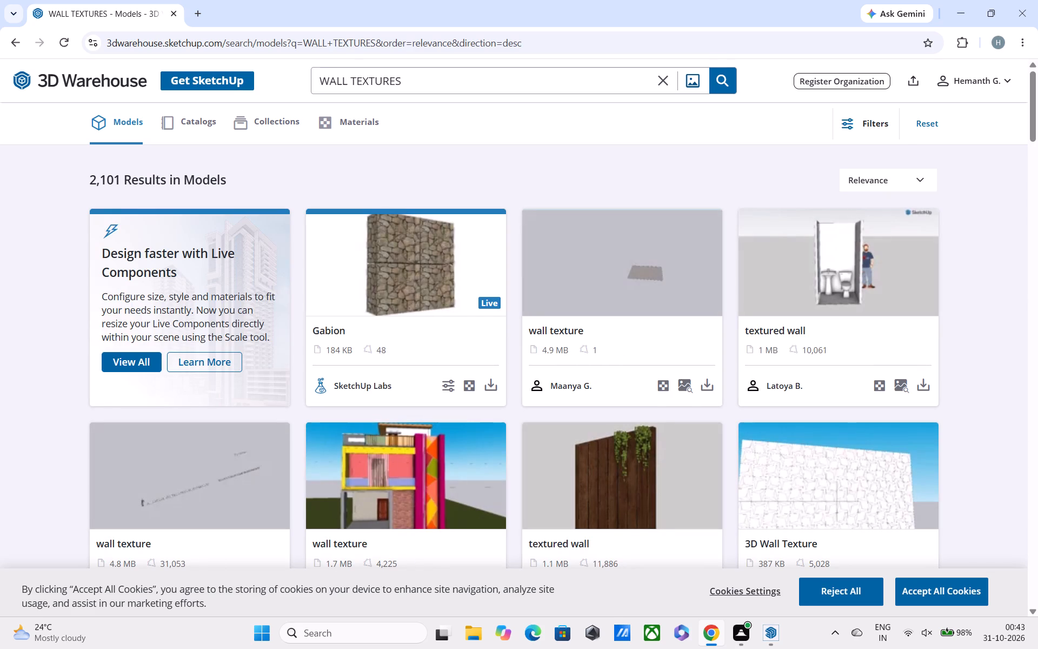
Browse the wall texture models and load more results to look for a suitable exterior wall finish.
scroll(349, 83, "down", 1)
scroll(377, 118, "down", 2)
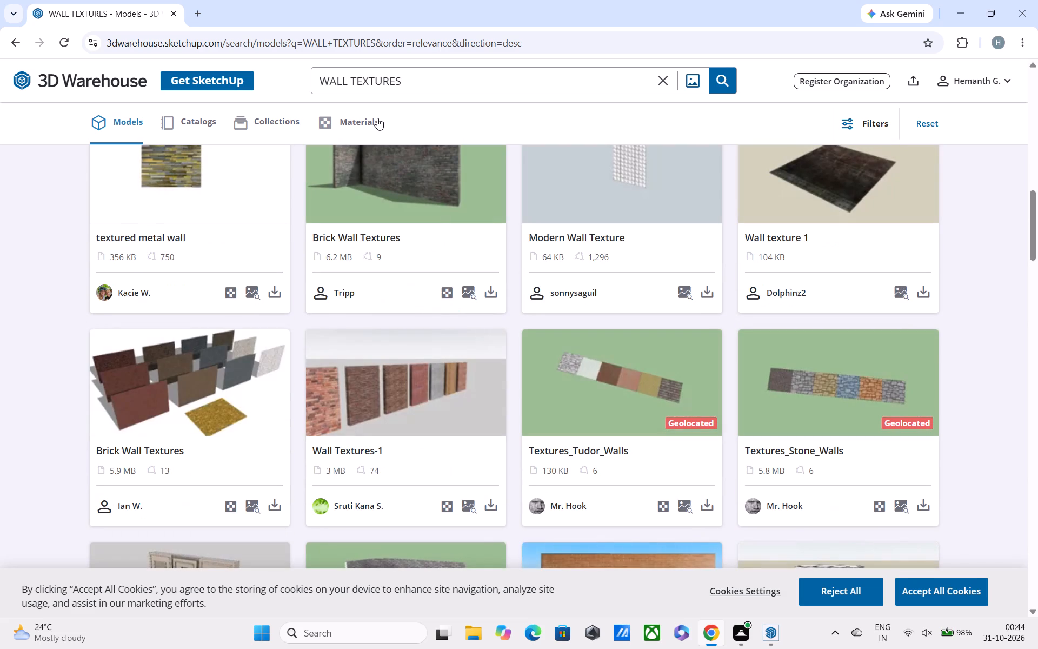
scroll(377, 118, "down", 3)
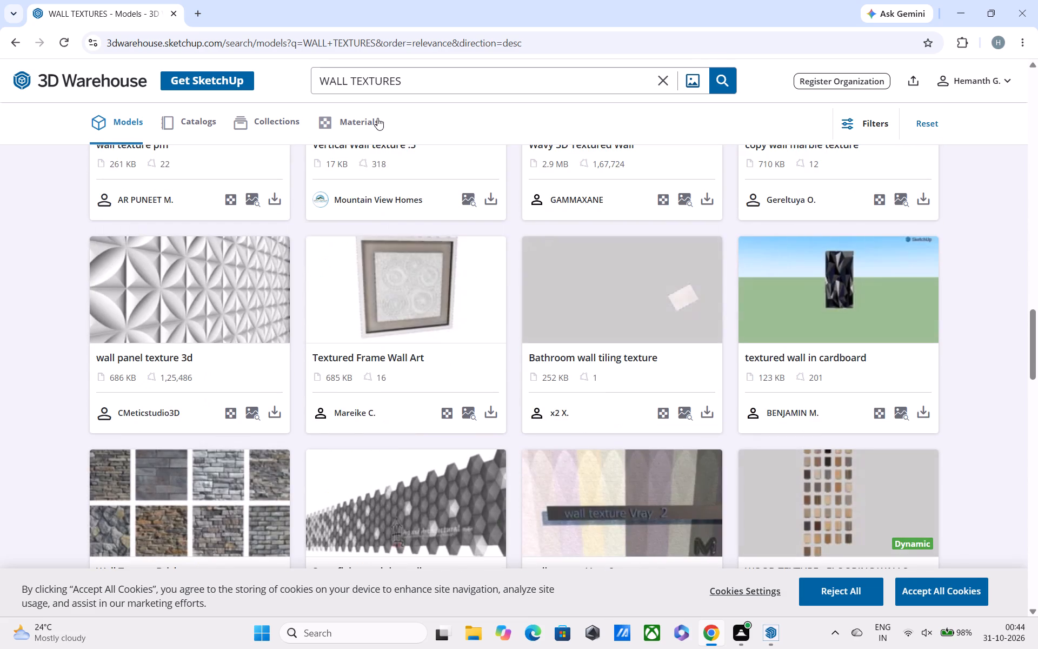
scroll(377, 118, "down", 3)
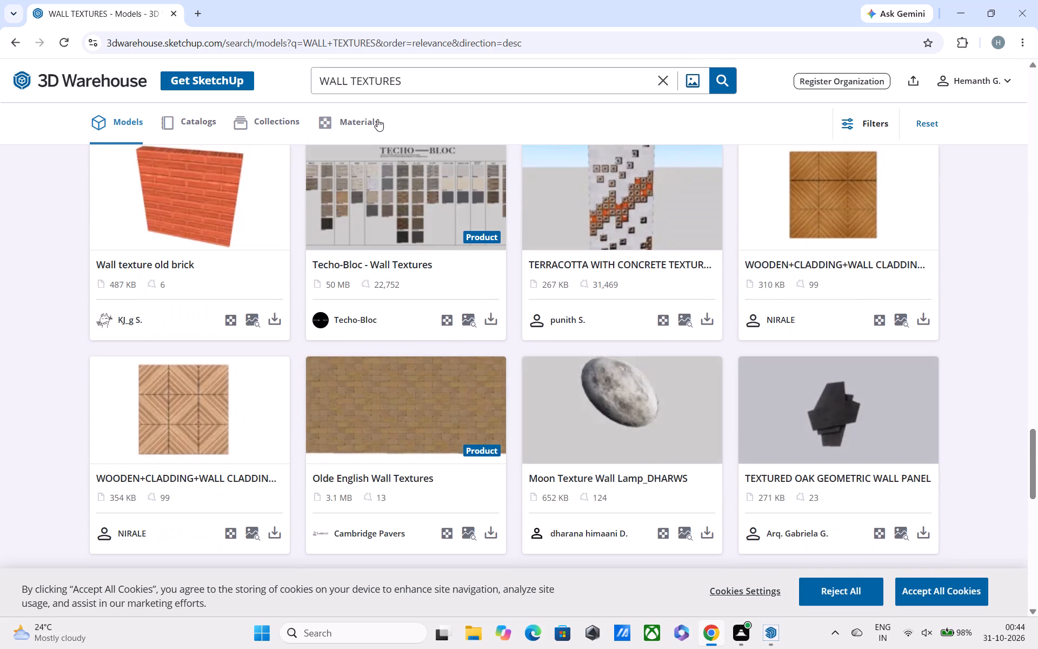
scroll(377, 119, "down", 1)
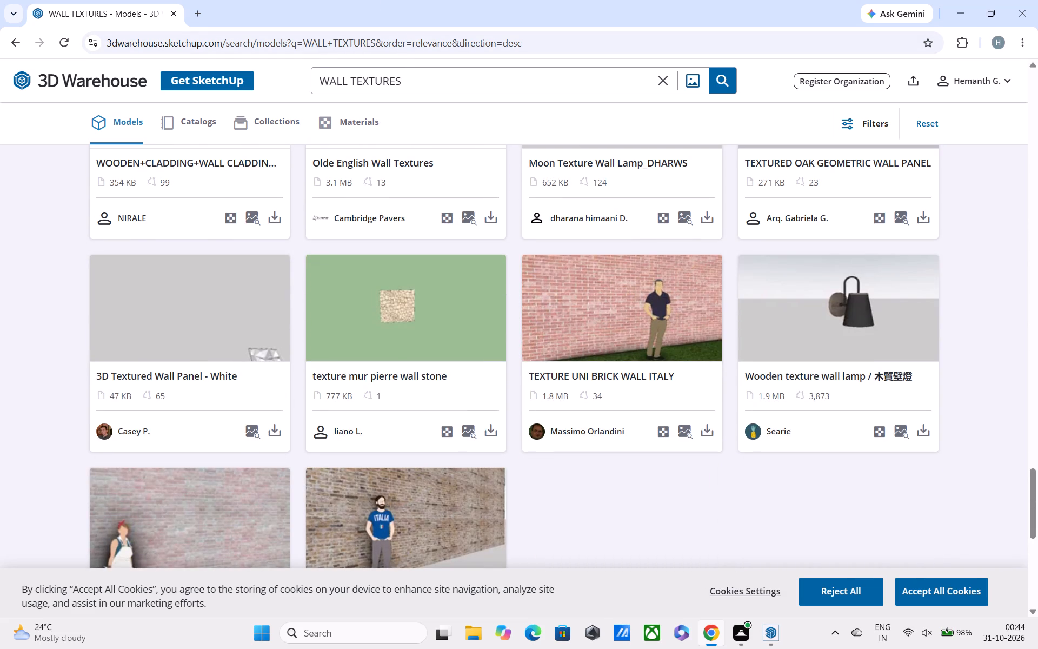
scroll(548, 171, "down", 2)
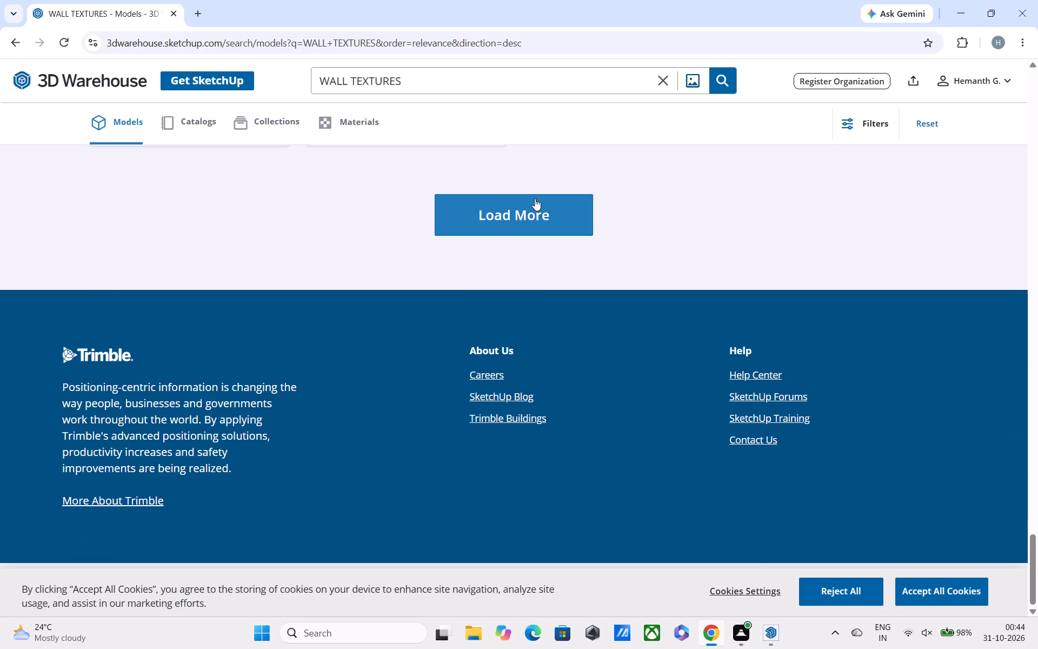
left_click(534, 211)
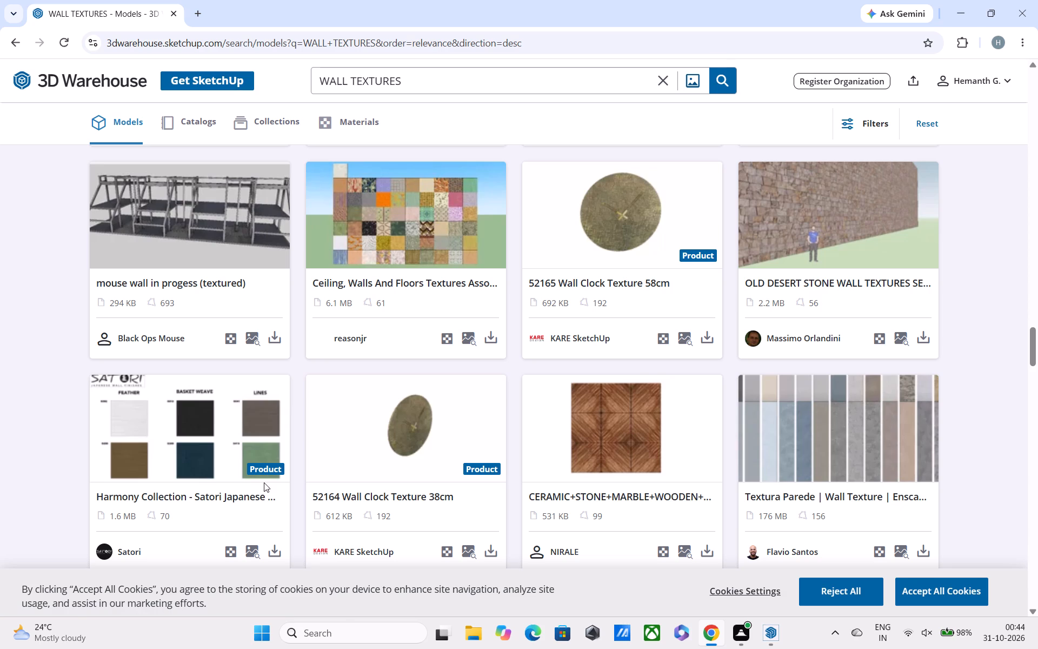
scroll(265, 481, "down", 1)
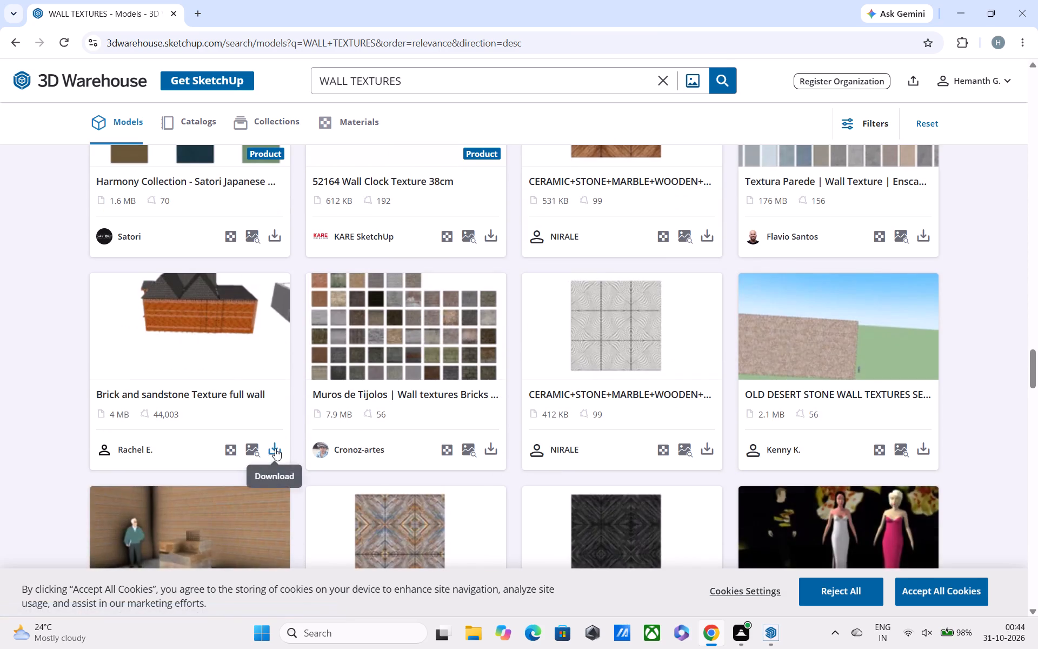
scroll(276, 448, "down", 2)
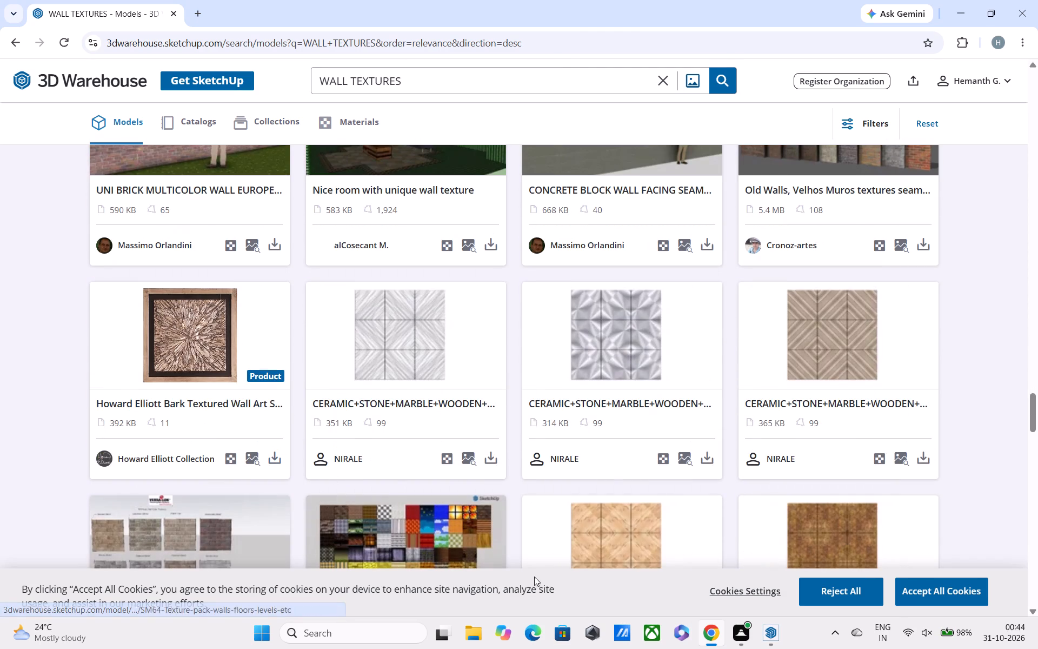
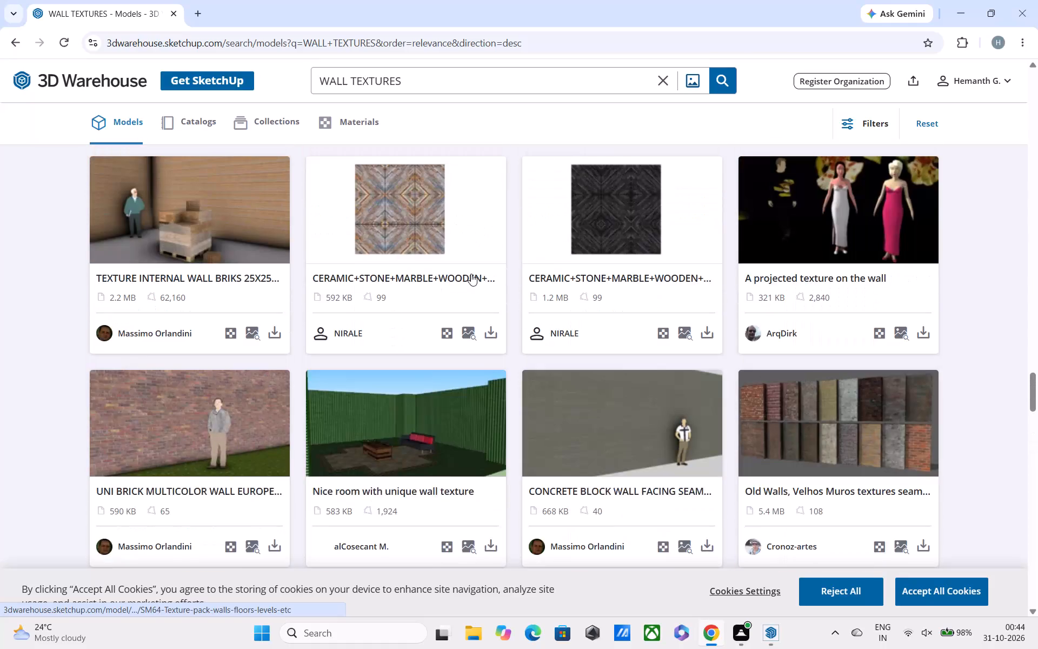
Search the 3D Warehouse models for WALL TEXTURES GLOSSINESS, look through the results, and clear the search.
scroll(471, 273, "down", 3)
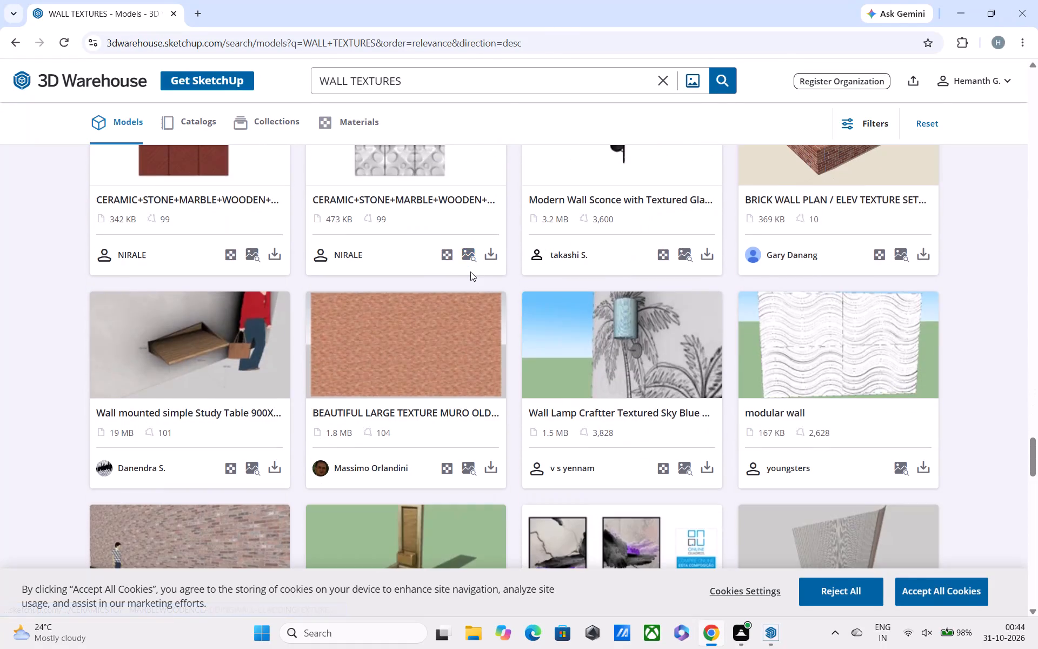
left_click(460, 84)
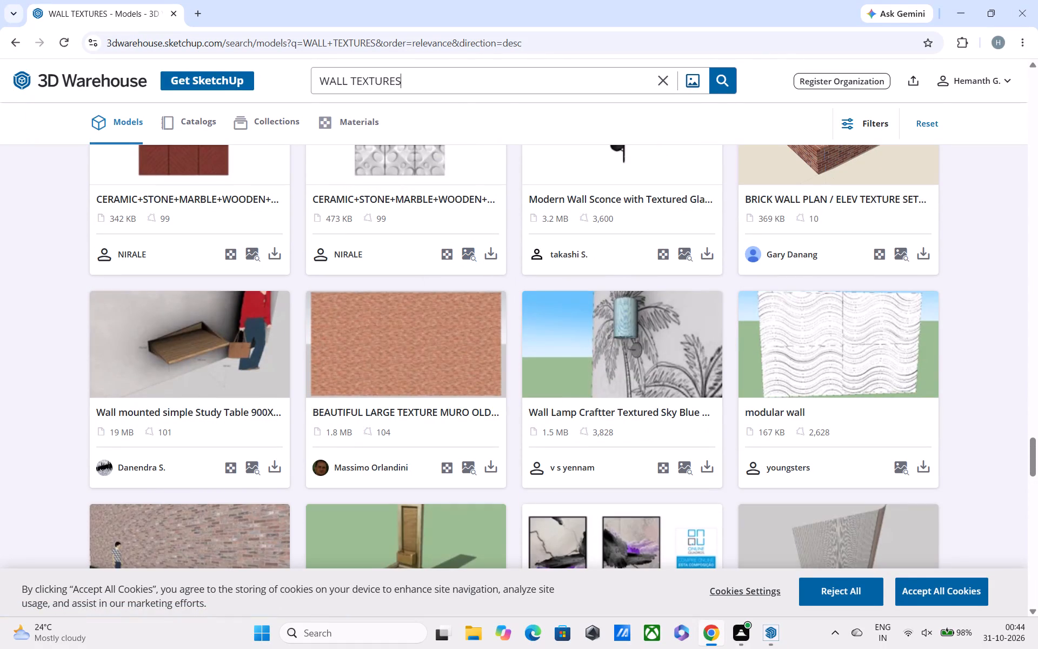
key("space")
key("g")
key("l")
type("OSSINESS")
key("Return")
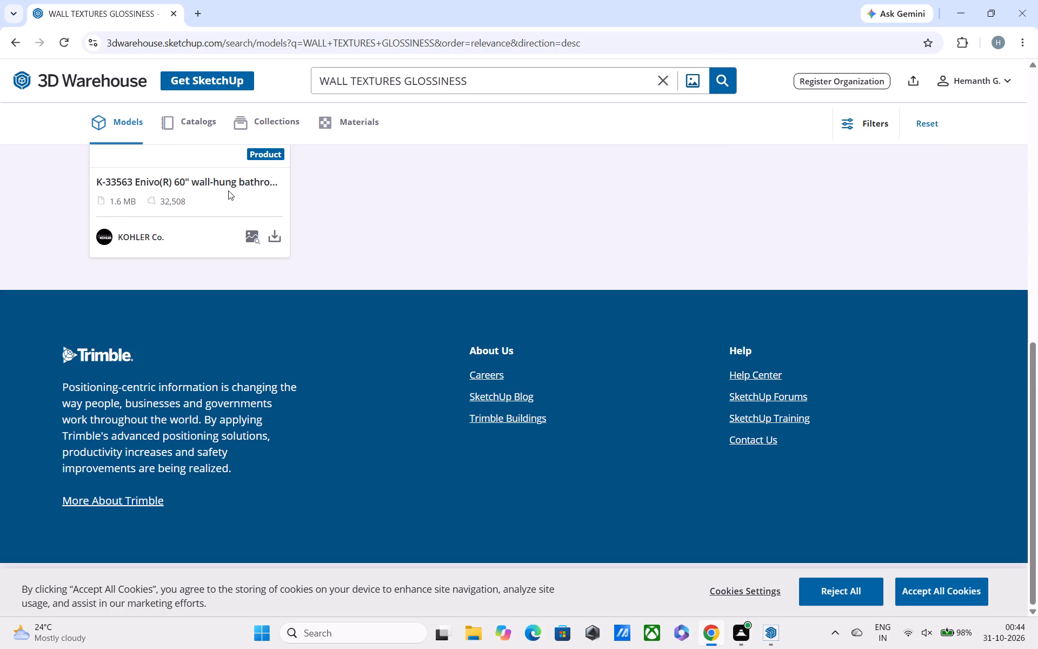
scroll(228, 190, "up", 2)
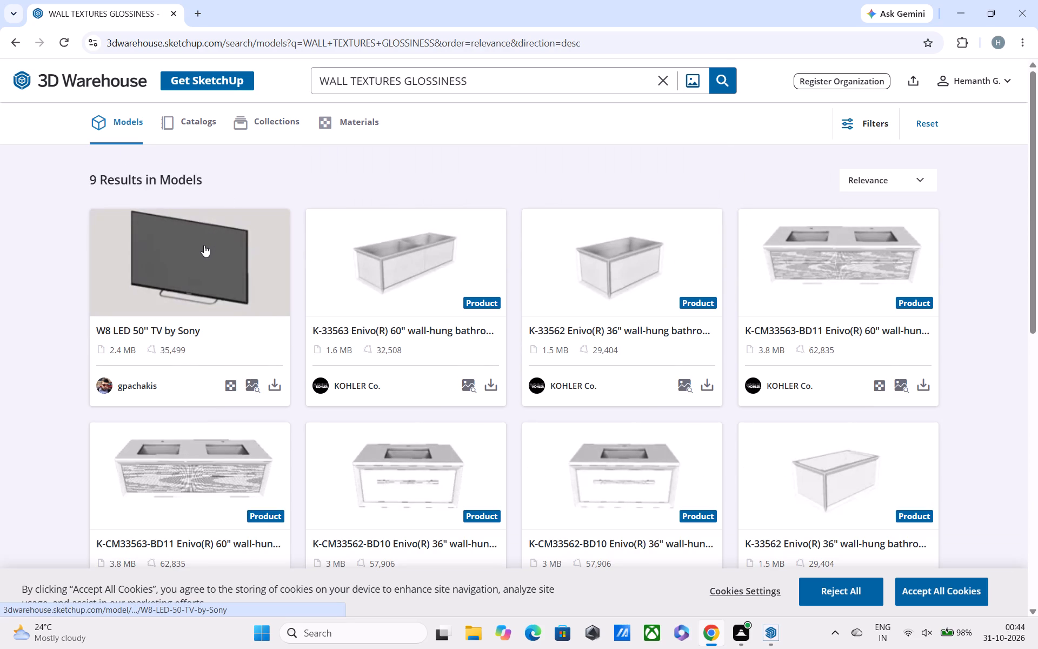
scroll(198, 267, "down", 1)
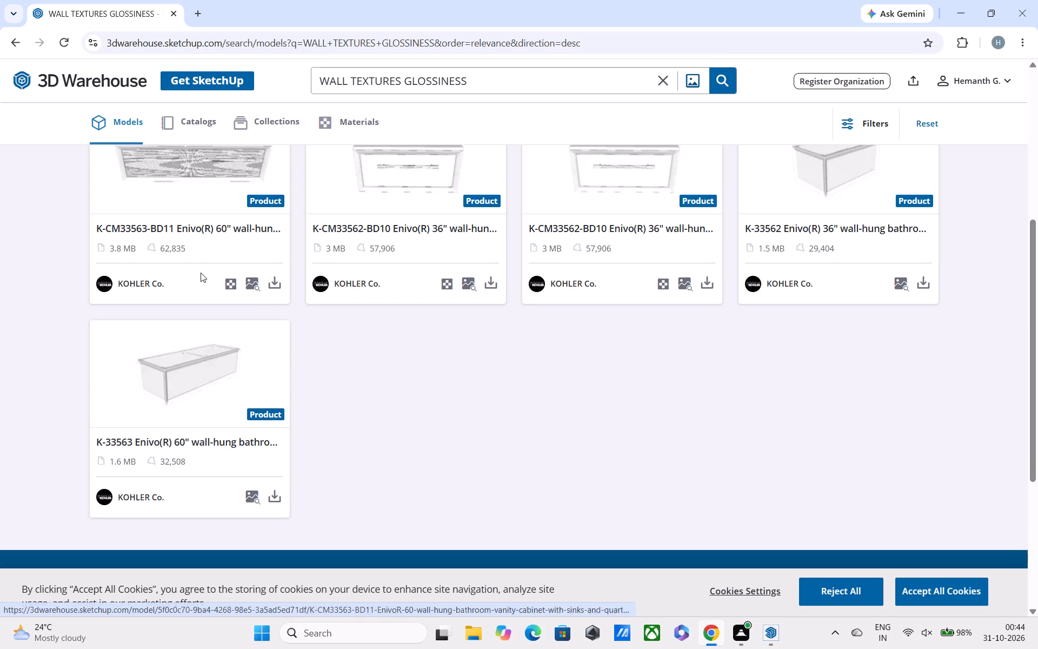
scroll(325, 317, "up", 1)
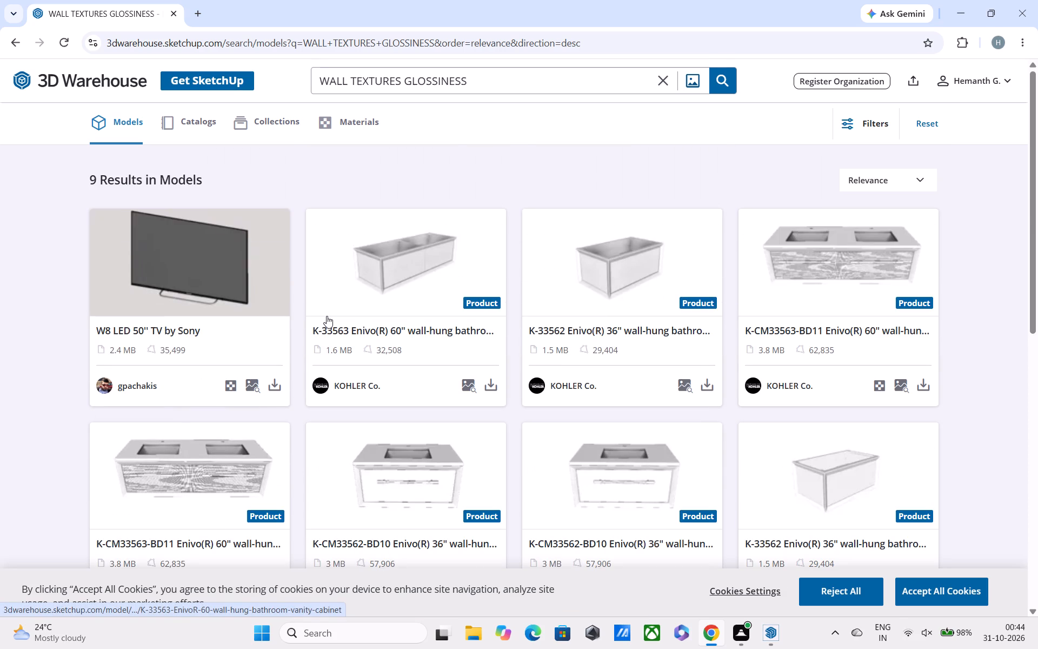
scroll(327, 316, "down", 1)
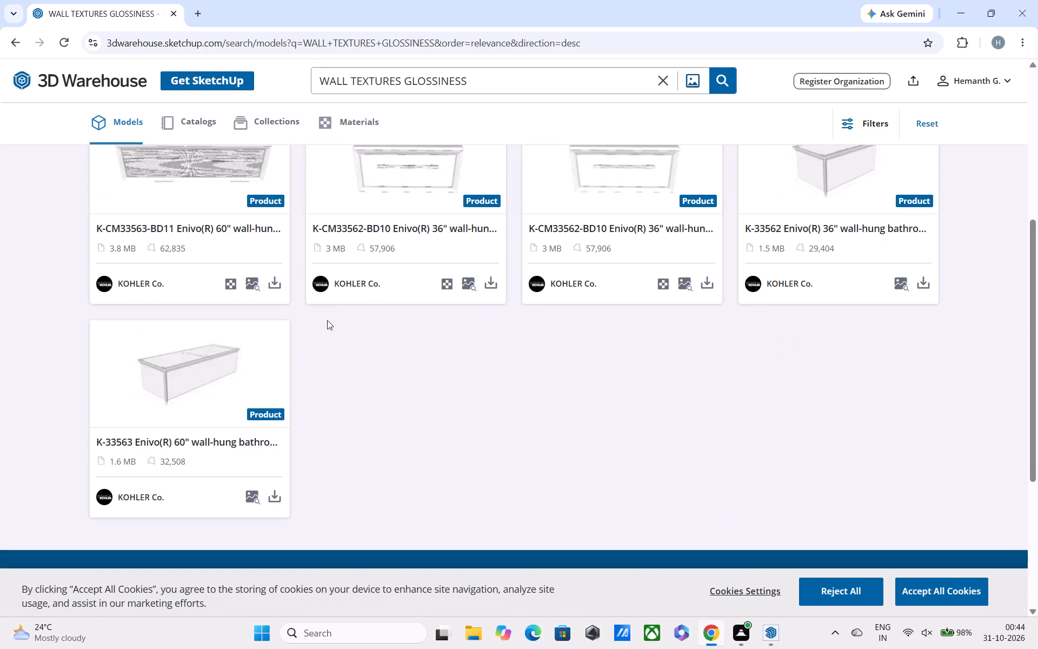
left_click(670, 82)
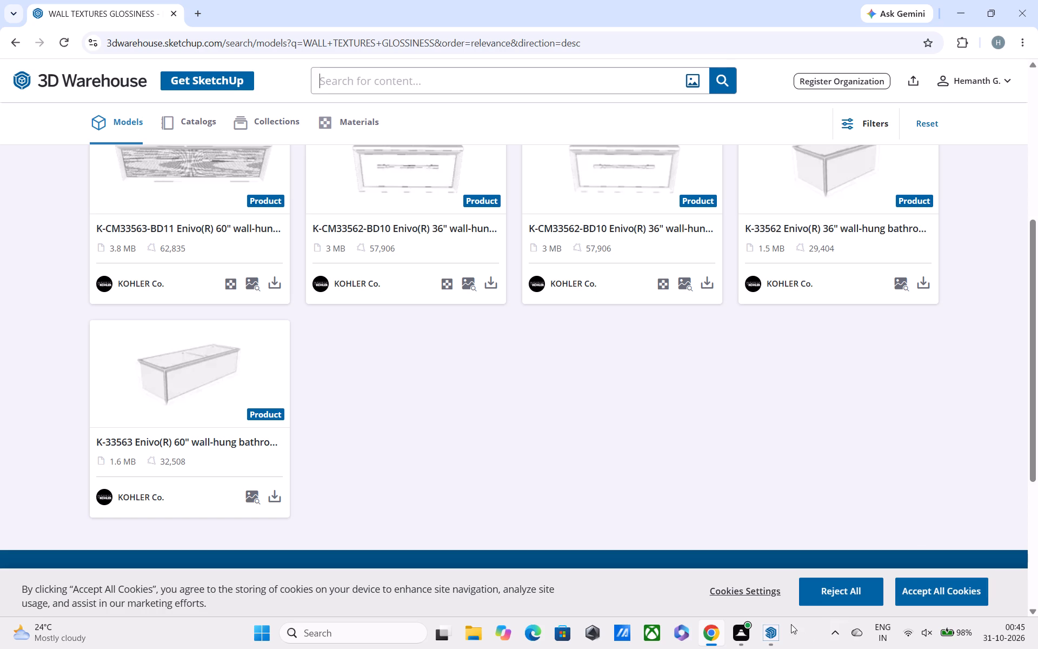
Switch back to the house model in SketchUp.
left_click(755, 574)
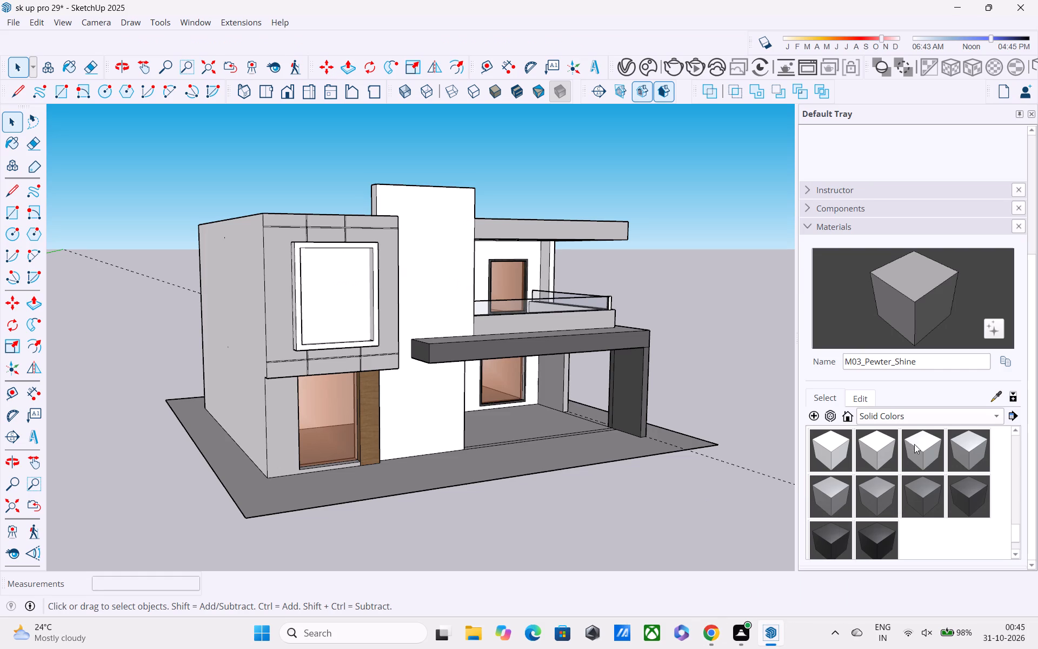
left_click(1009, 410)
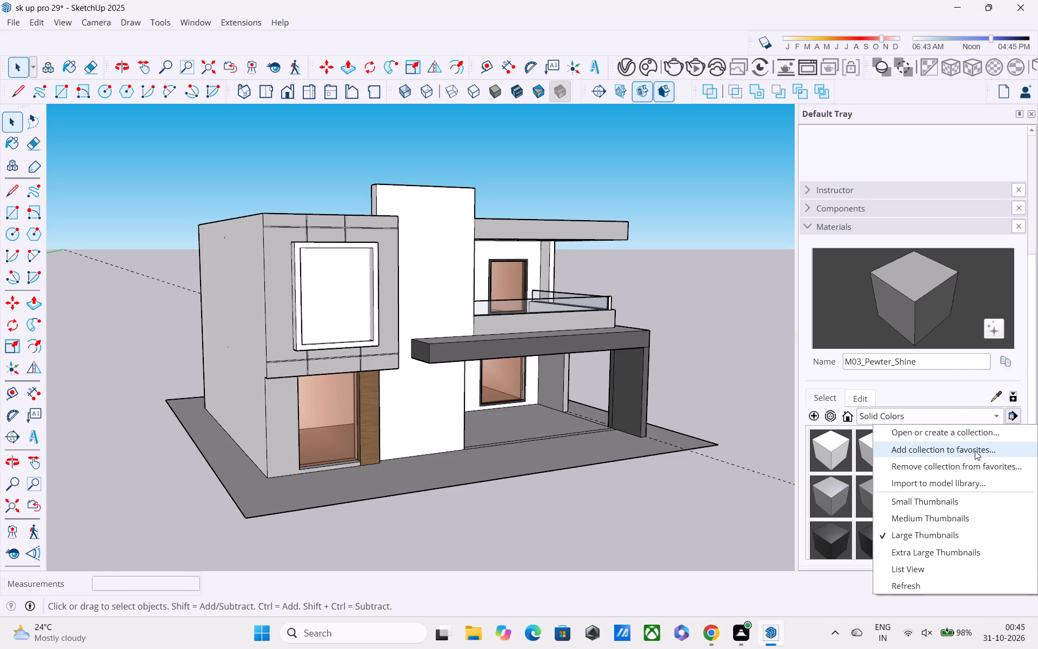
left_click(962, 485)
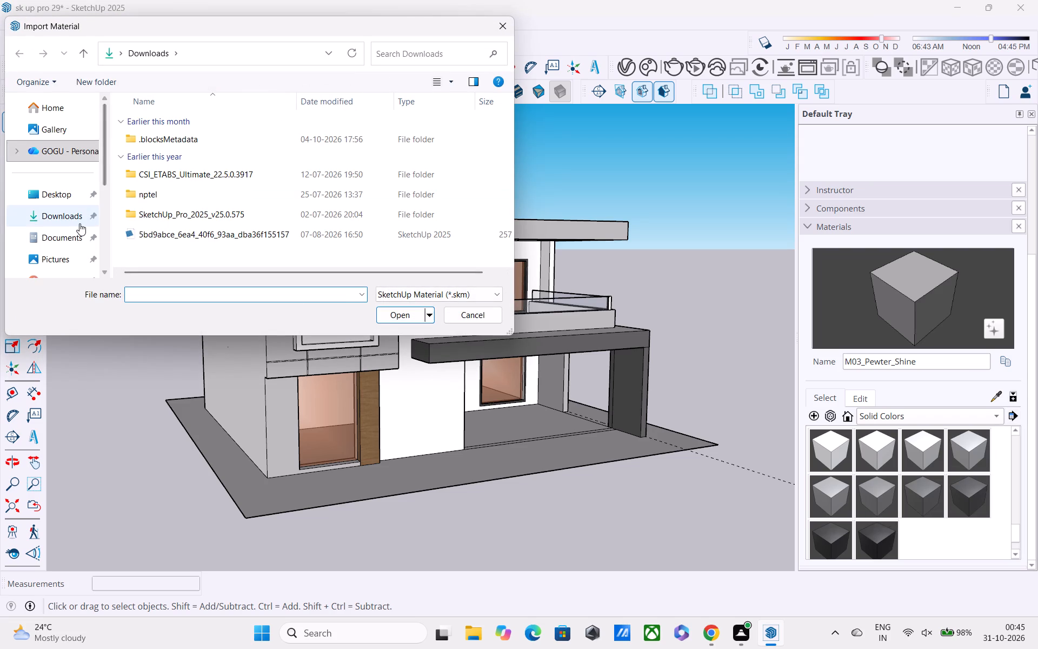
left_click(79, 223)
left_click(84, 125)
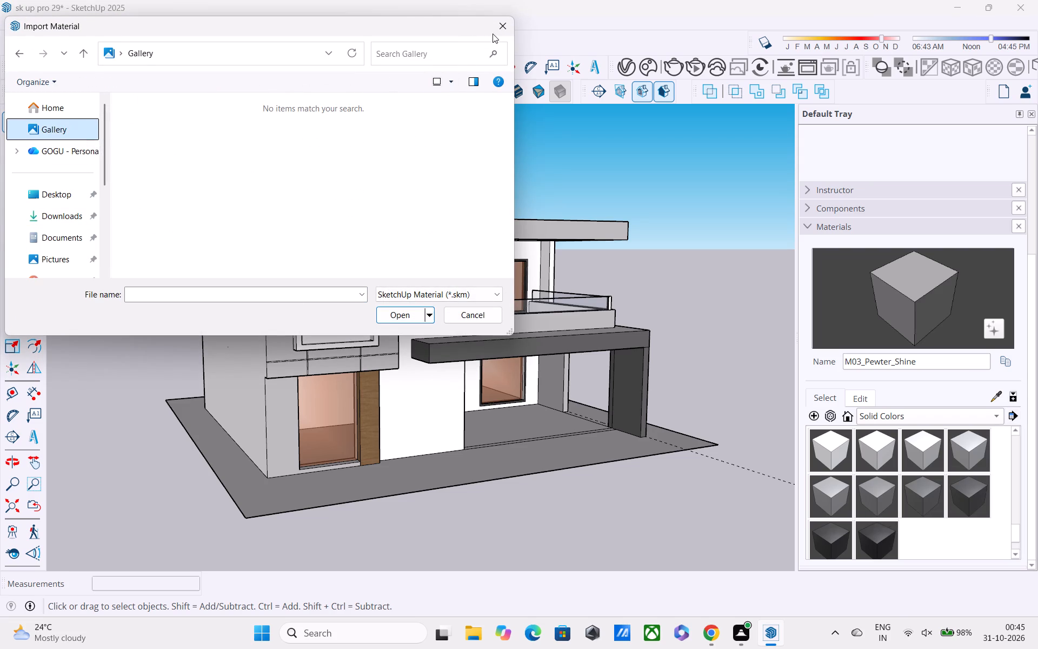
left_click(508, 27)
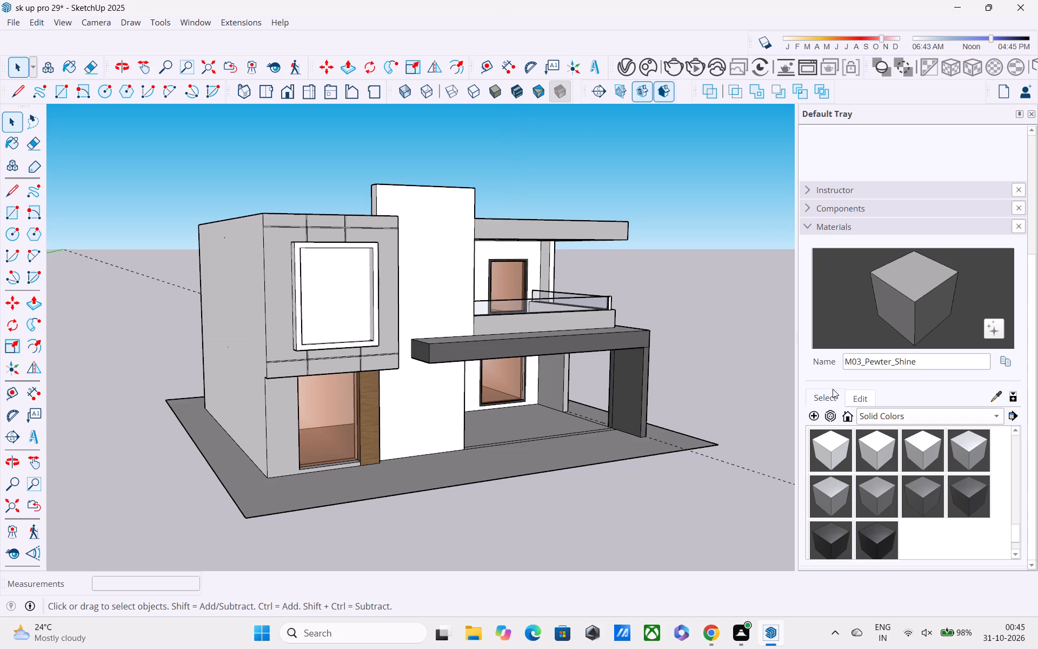
Look through the materials used in the model, and return to the Solid Colors collection.
left_click(841, 416)
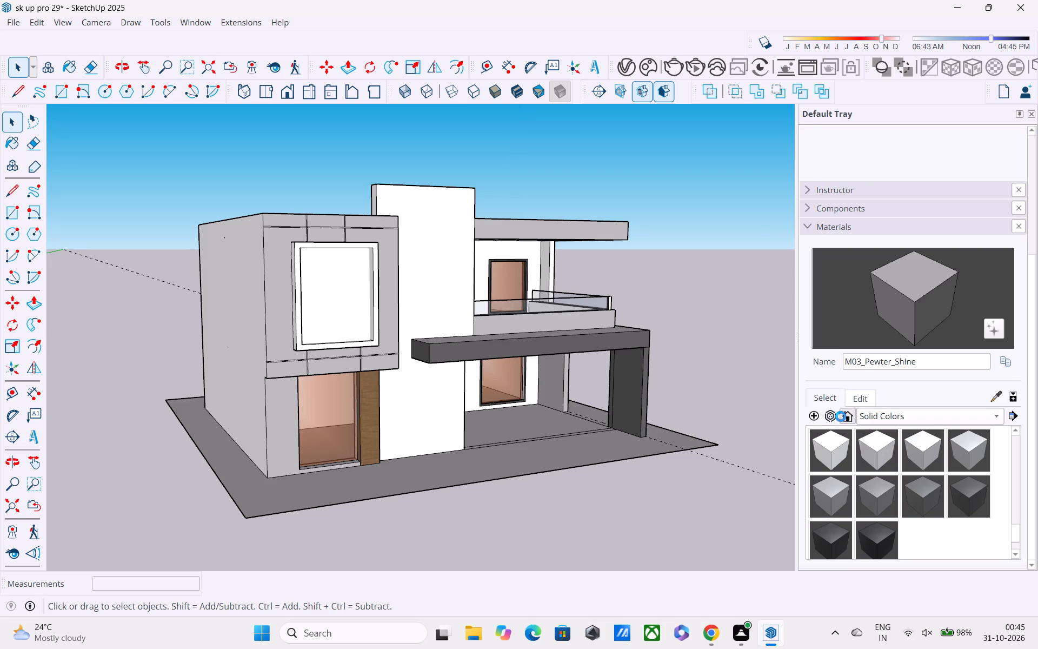
left_click(841, 416)
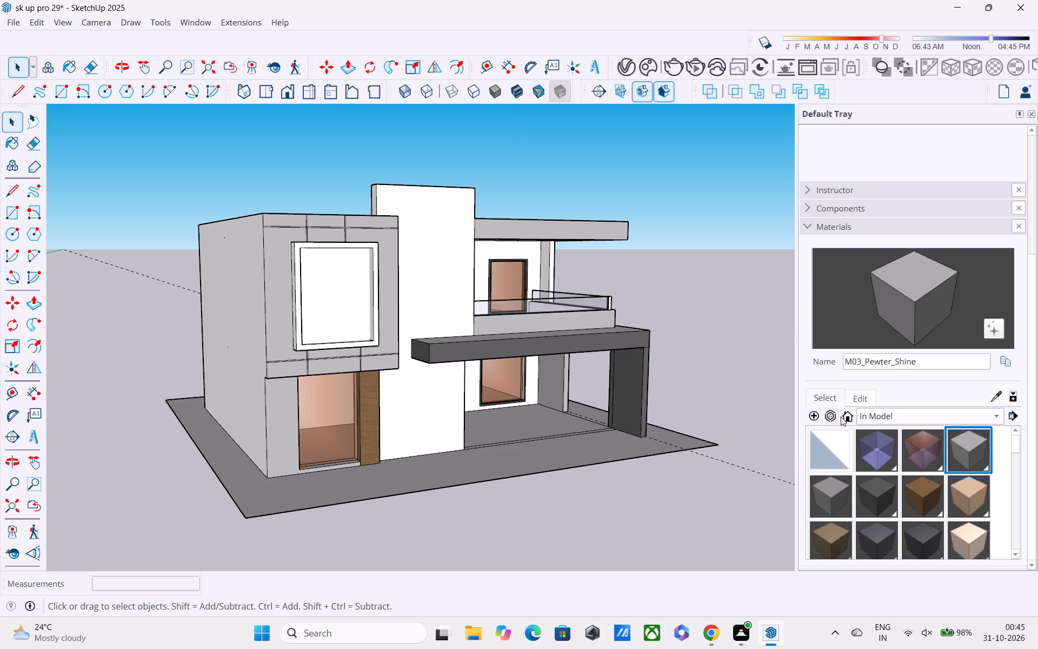
left_click(841, 416)
left_click(846, 419)
left_click(884, 415)
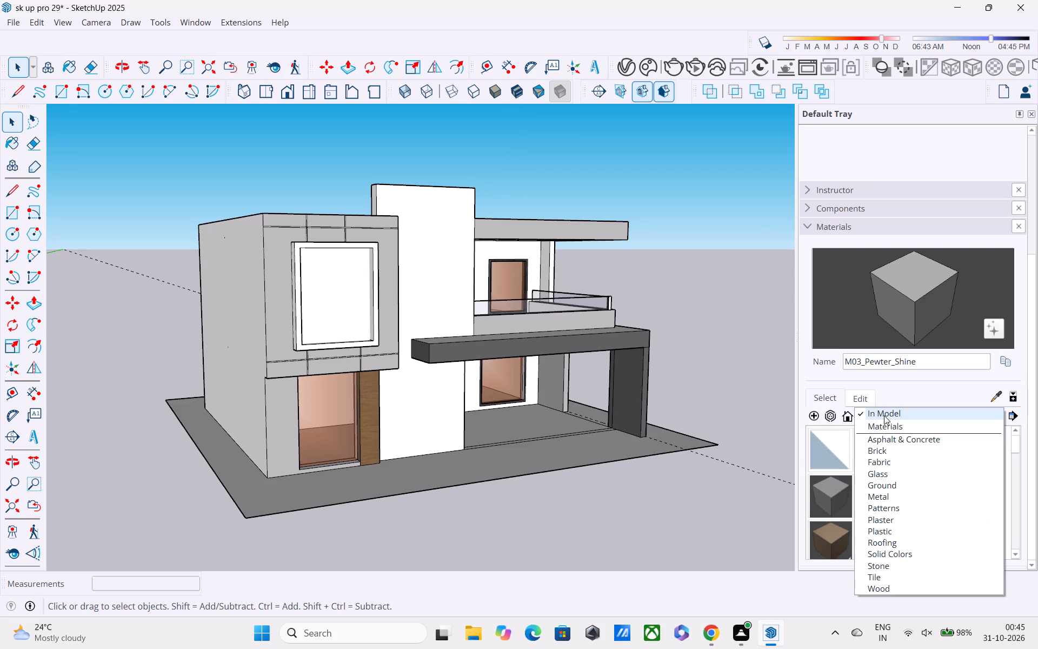
left_click(884, 415)
scroll(858, 453, "down", 2)
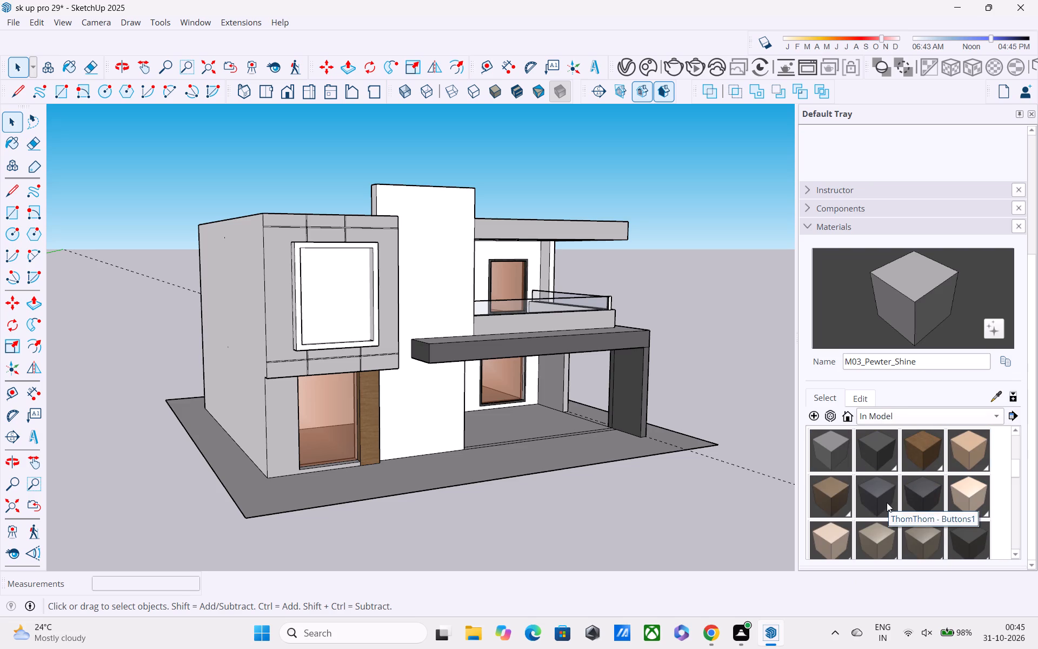
scroll(887, 502, "up", 1)
left_click(897, 419)
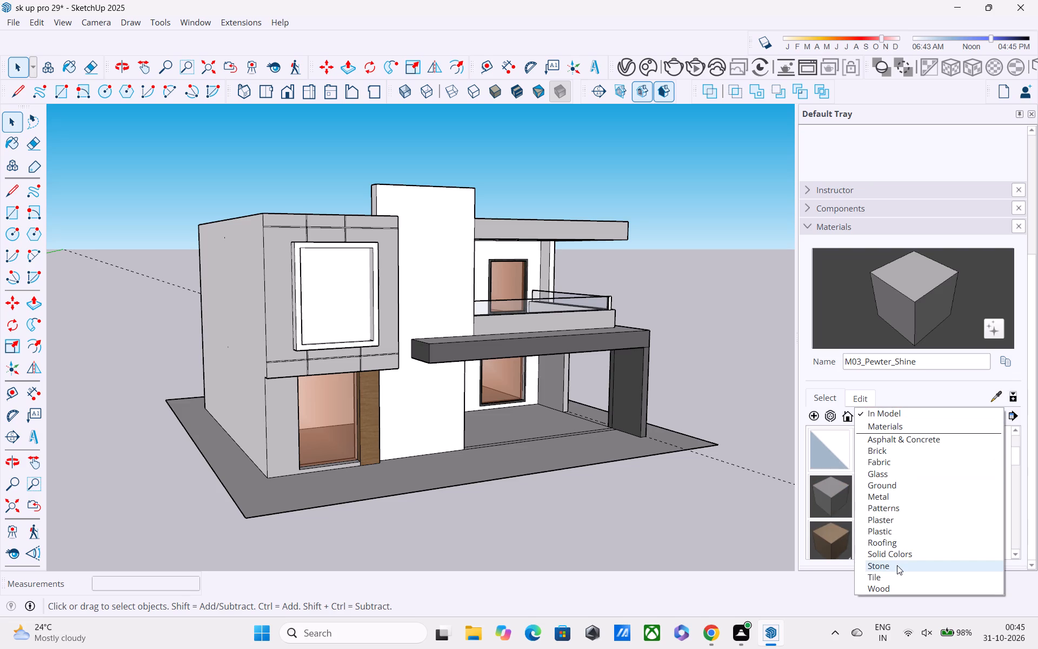
left_click(897, 555)
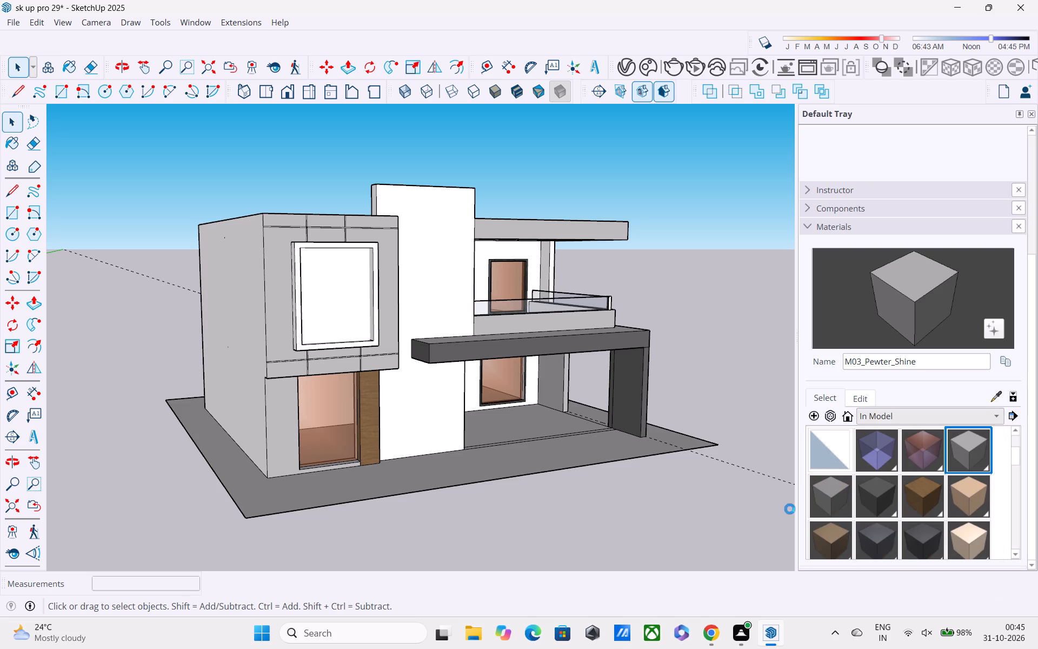
Examine the house exterior from below and from the front.
middle_click_drag(784, 506, 597, 370)
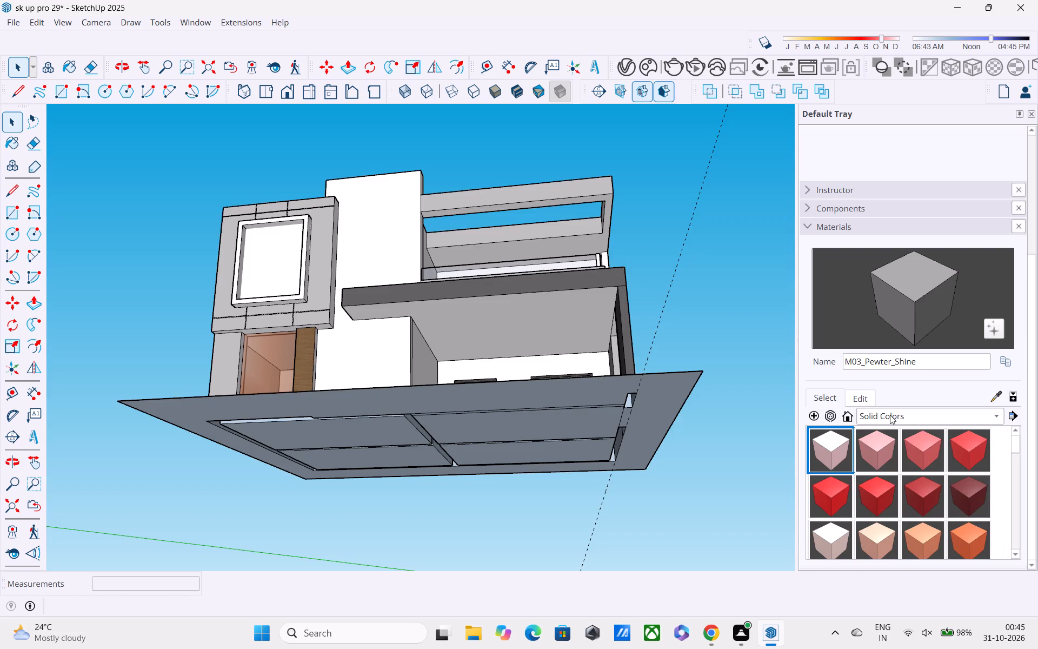
left_click(890, 415)
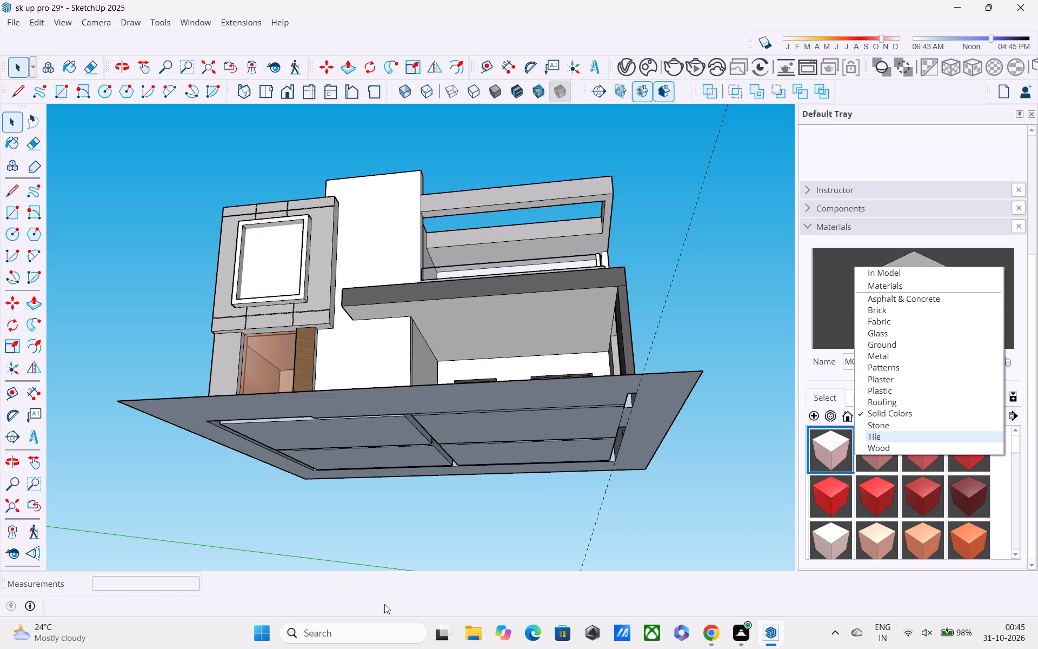
middle_click_drag(448, 499, 450, 531)
middle_click_drag(451, 463, 470, 526)
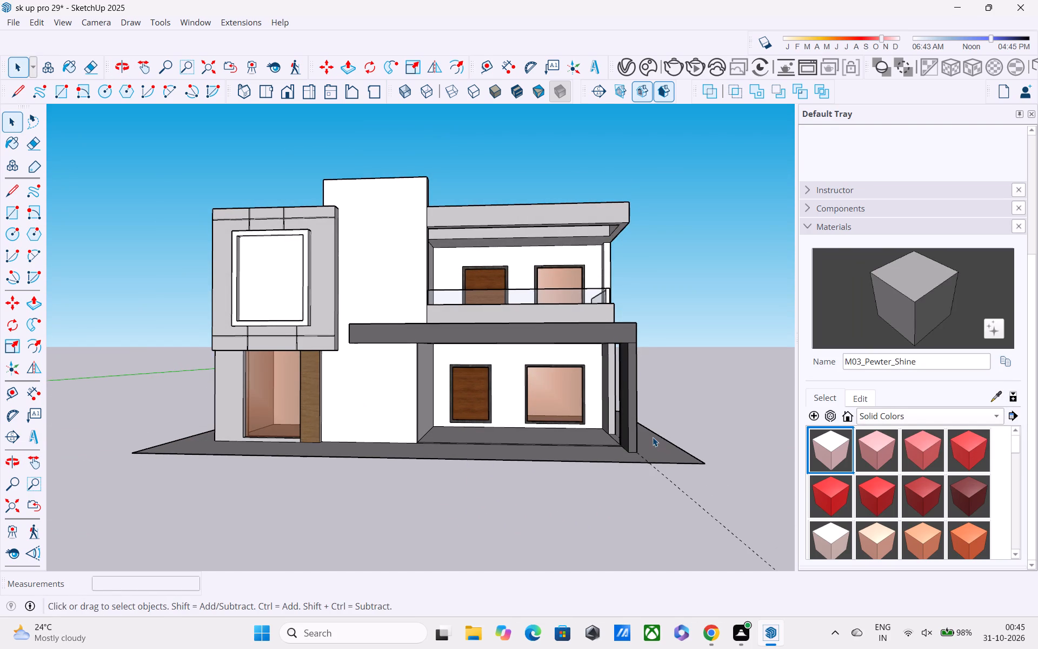
scroll(653, 437, "up", 1)
key("space")
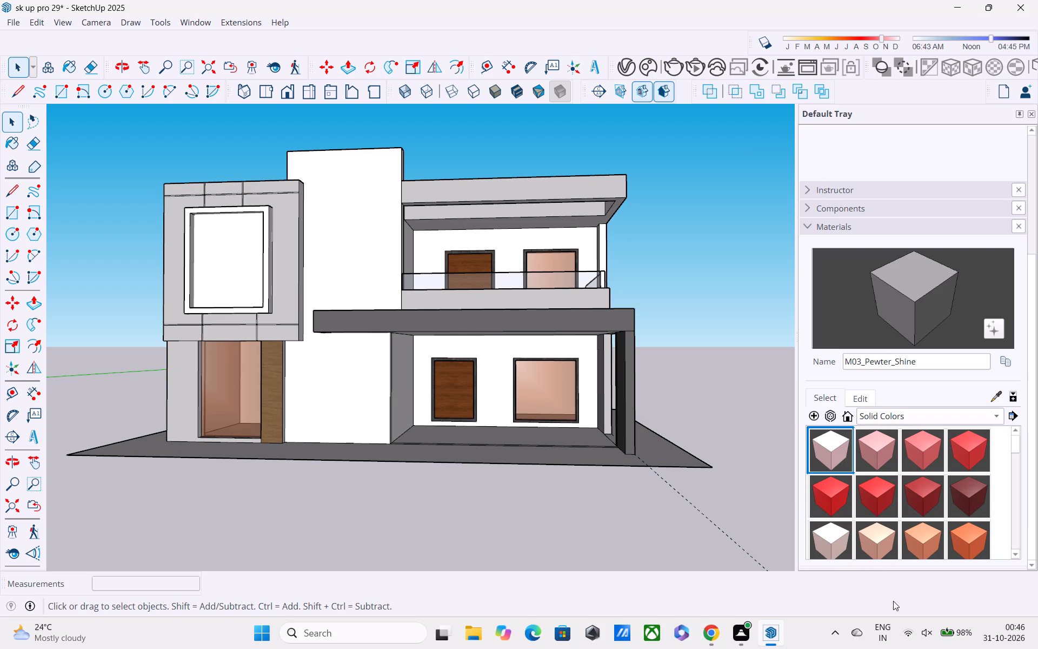
scroll(873, 569, "down", 2)
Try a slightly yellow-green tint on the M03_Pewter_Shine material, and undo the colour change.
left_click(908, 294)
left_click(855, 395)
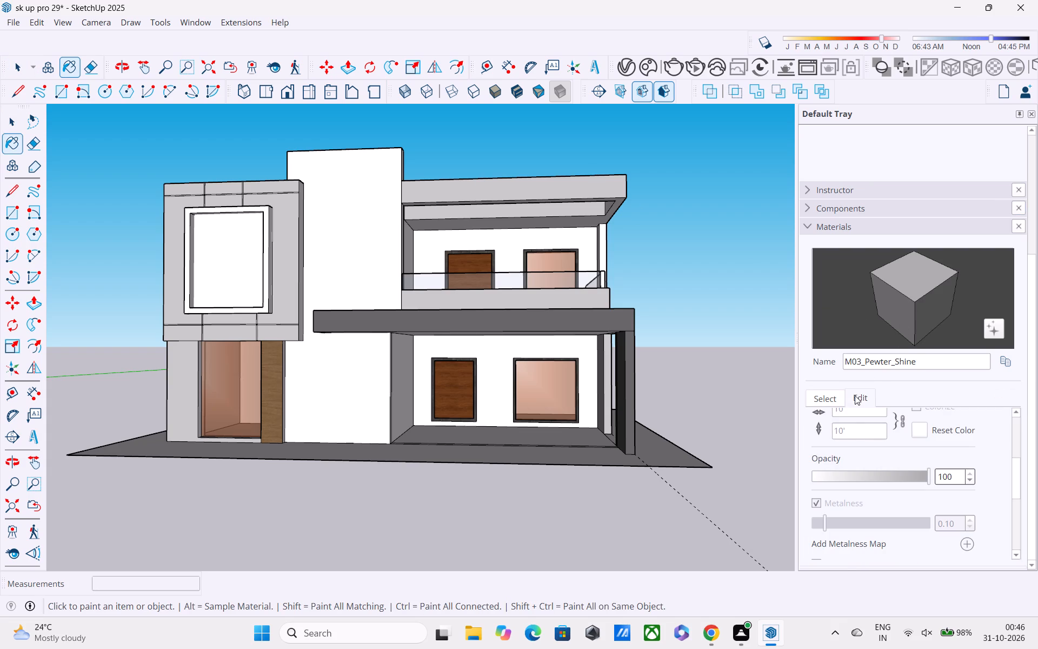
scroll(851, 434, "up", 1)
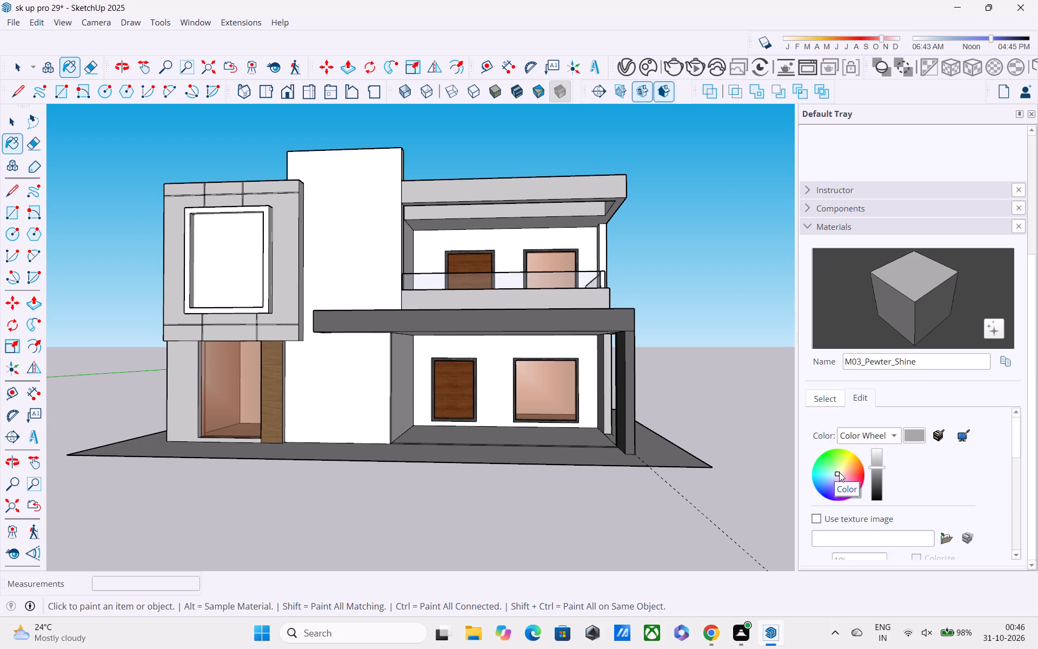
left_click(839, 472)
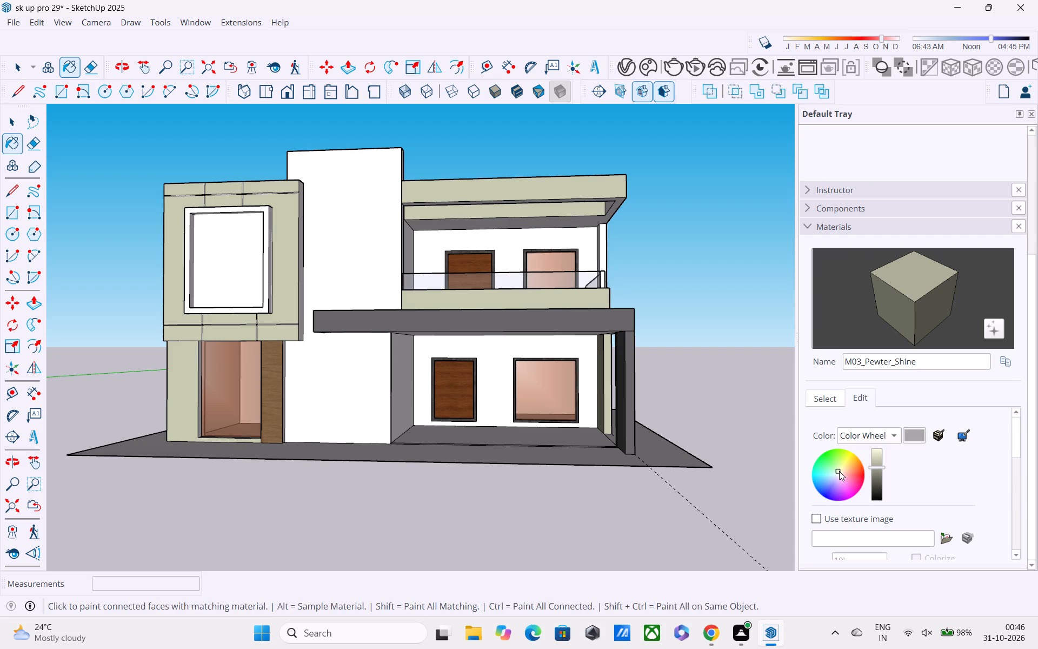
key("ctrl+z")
Paint the ground slab around the house with the M04_Stone_Frost solid colour.
left_click(833, 400)
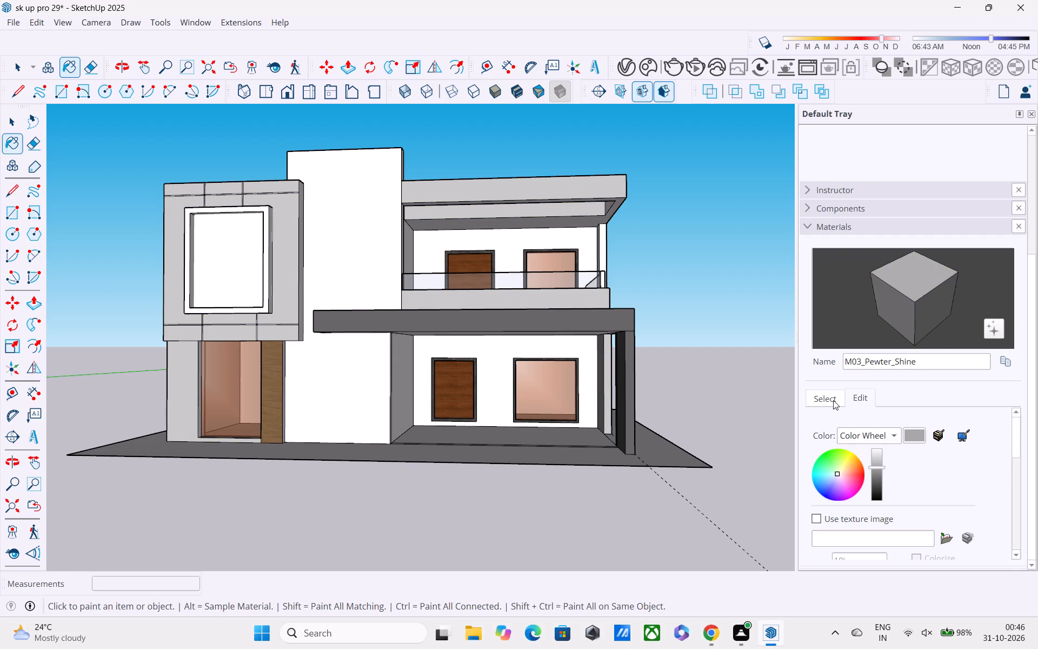
scroll(877, 473, "down", 20)
scroll(883, 476, "down", 3)
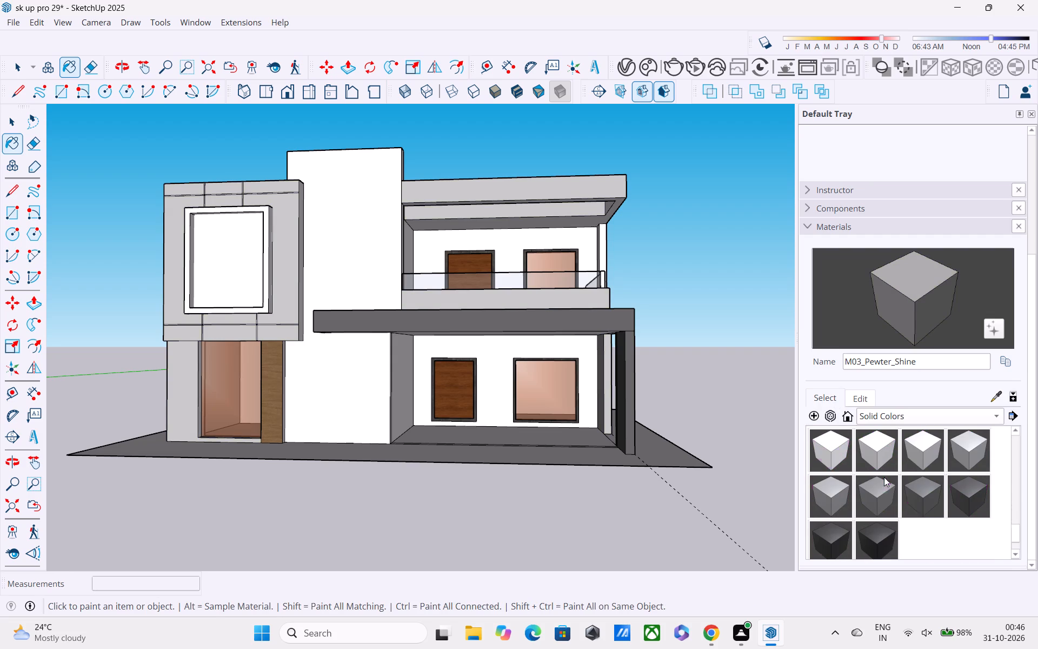
scroll(884, 477, "down", 2)
left_click(886, 488)
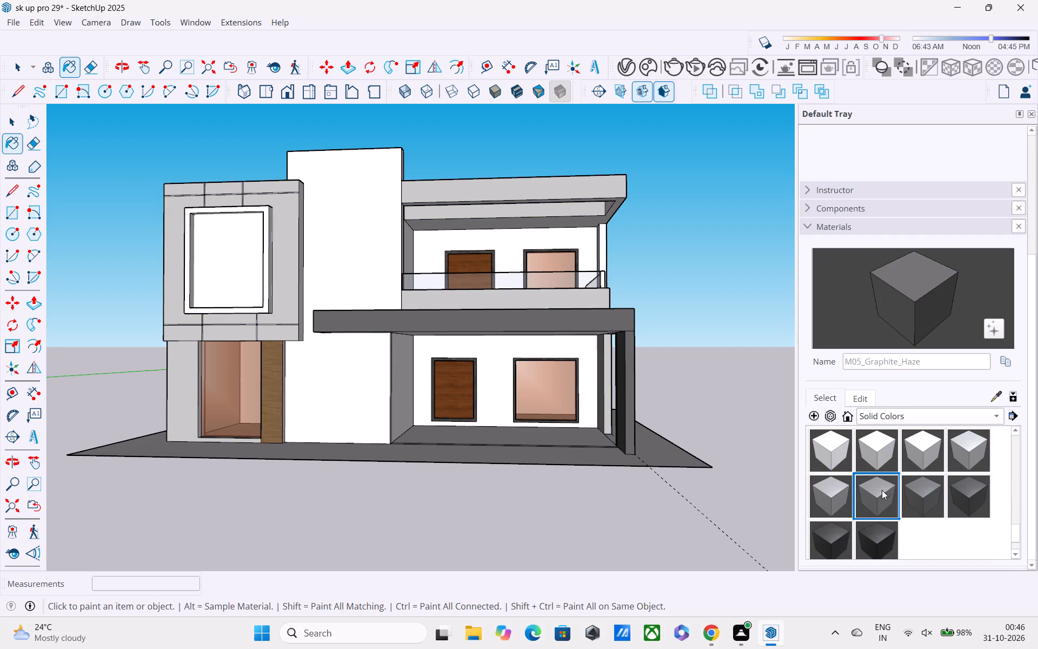
left_click(835, 490)
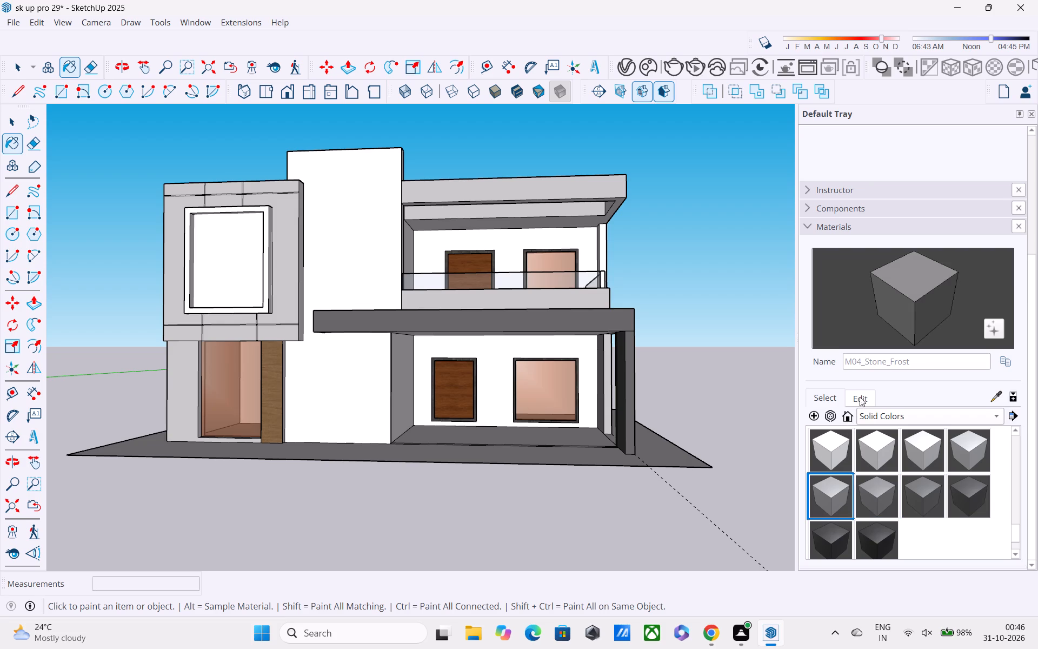
left_click(861, 394)
left_click(735, 411)
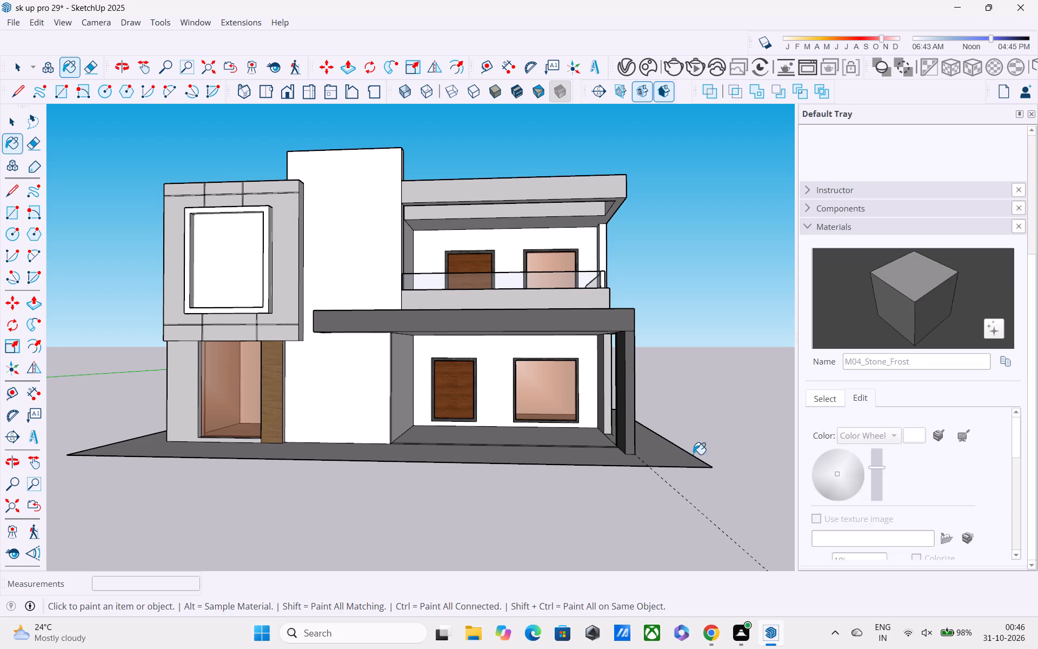
left_click(689, 466)
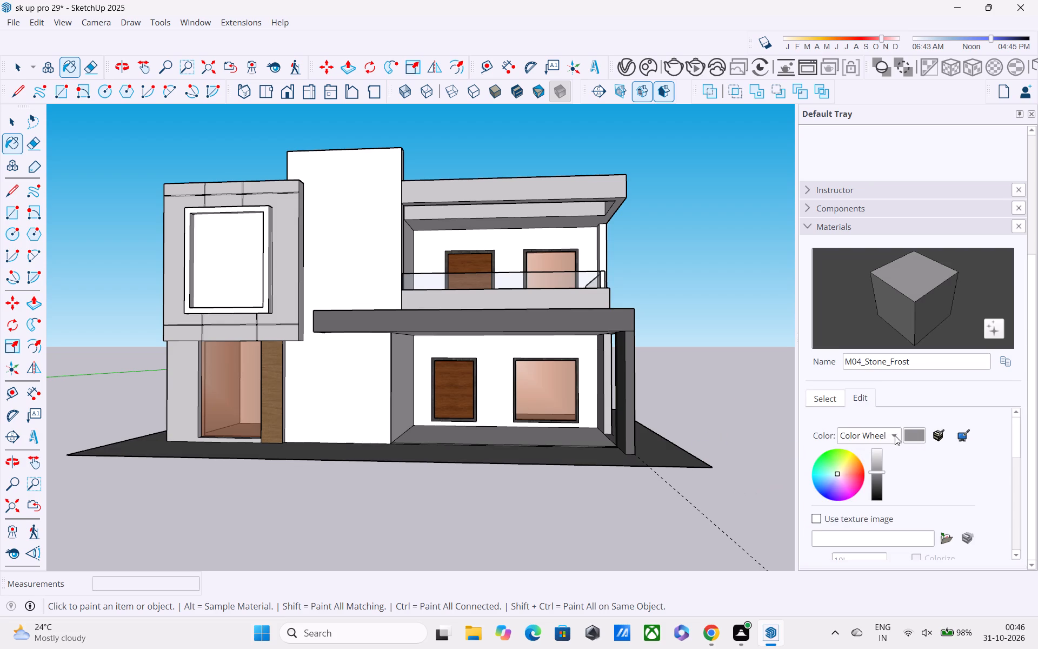
Tint the M04_Stone_Frost material on the ground slab dark green.
left_click_drag(835, 476, 836, 468)
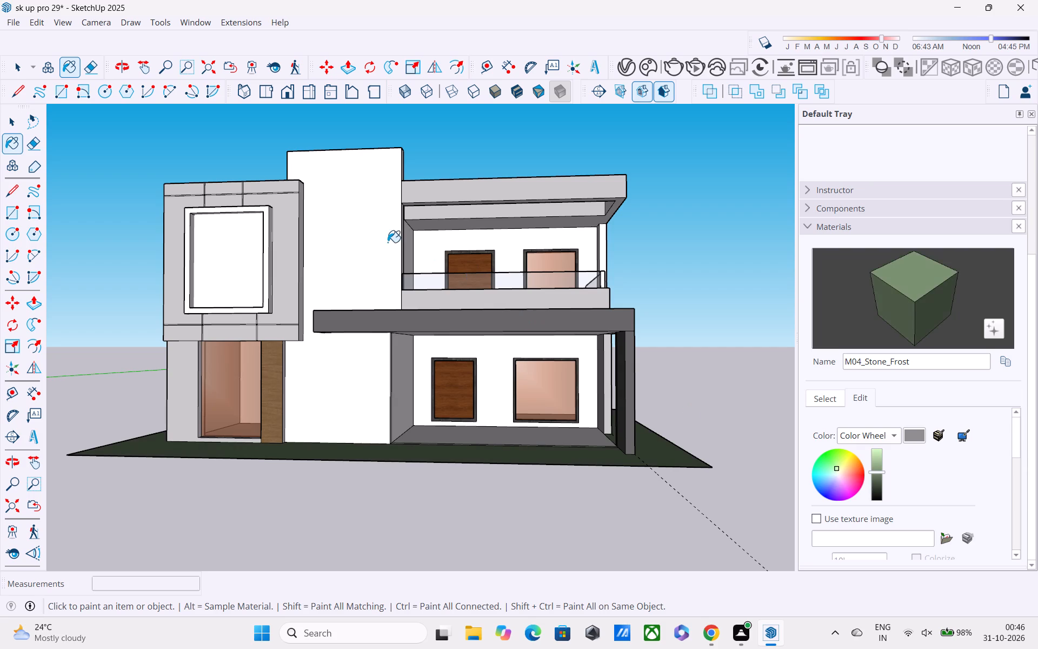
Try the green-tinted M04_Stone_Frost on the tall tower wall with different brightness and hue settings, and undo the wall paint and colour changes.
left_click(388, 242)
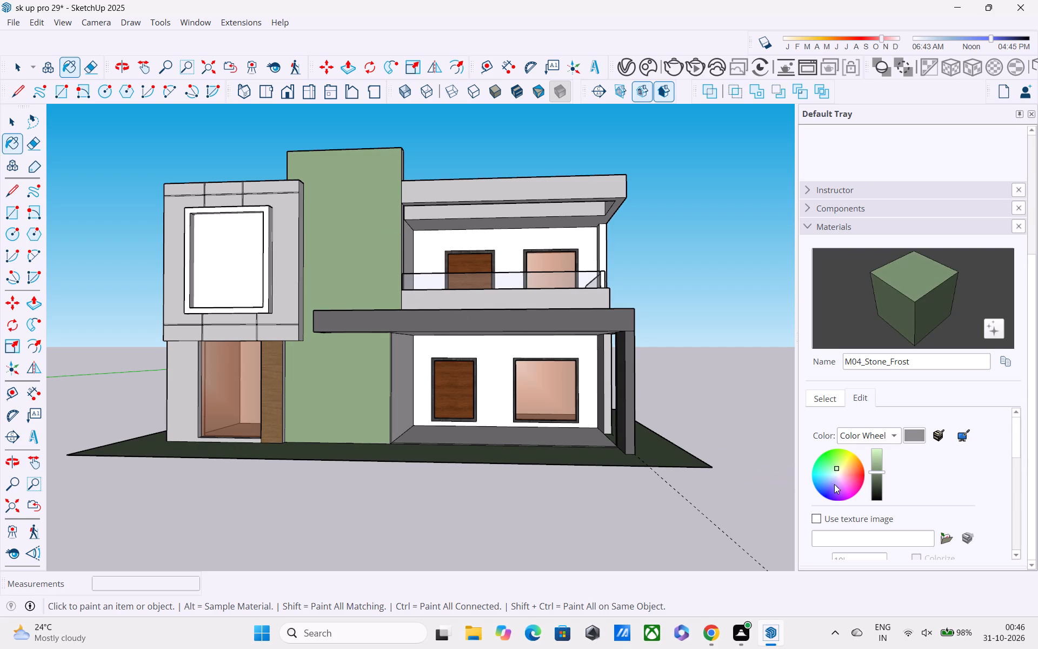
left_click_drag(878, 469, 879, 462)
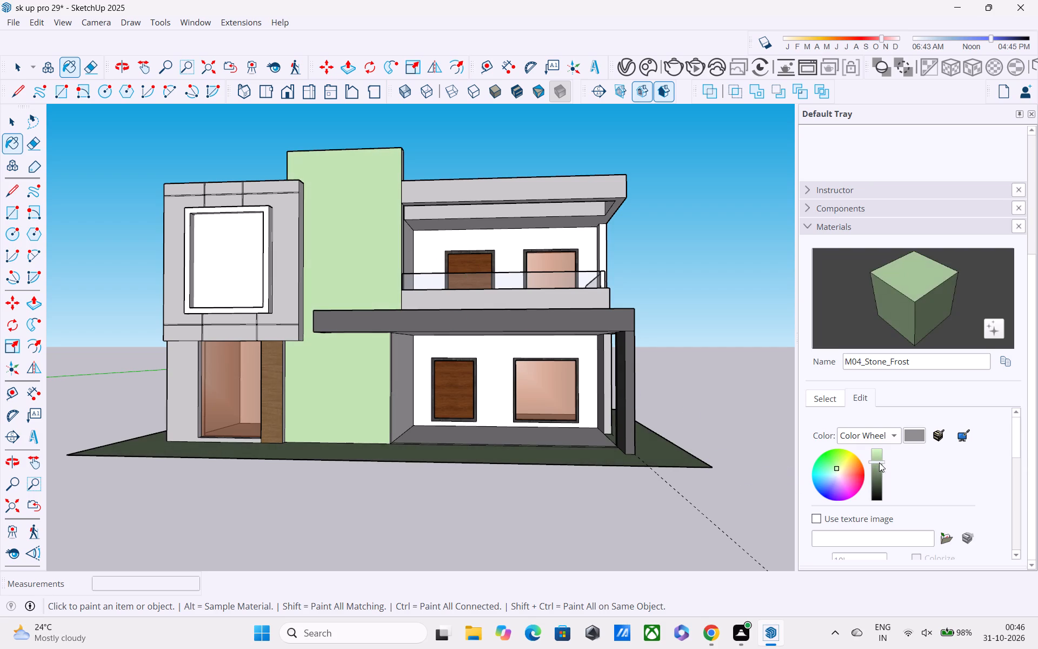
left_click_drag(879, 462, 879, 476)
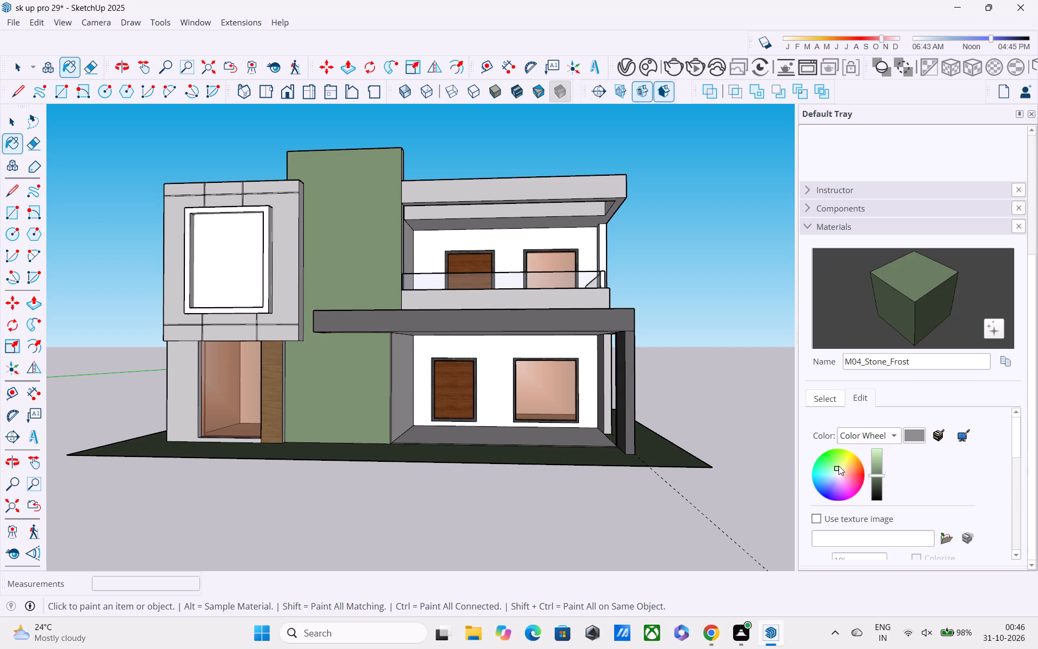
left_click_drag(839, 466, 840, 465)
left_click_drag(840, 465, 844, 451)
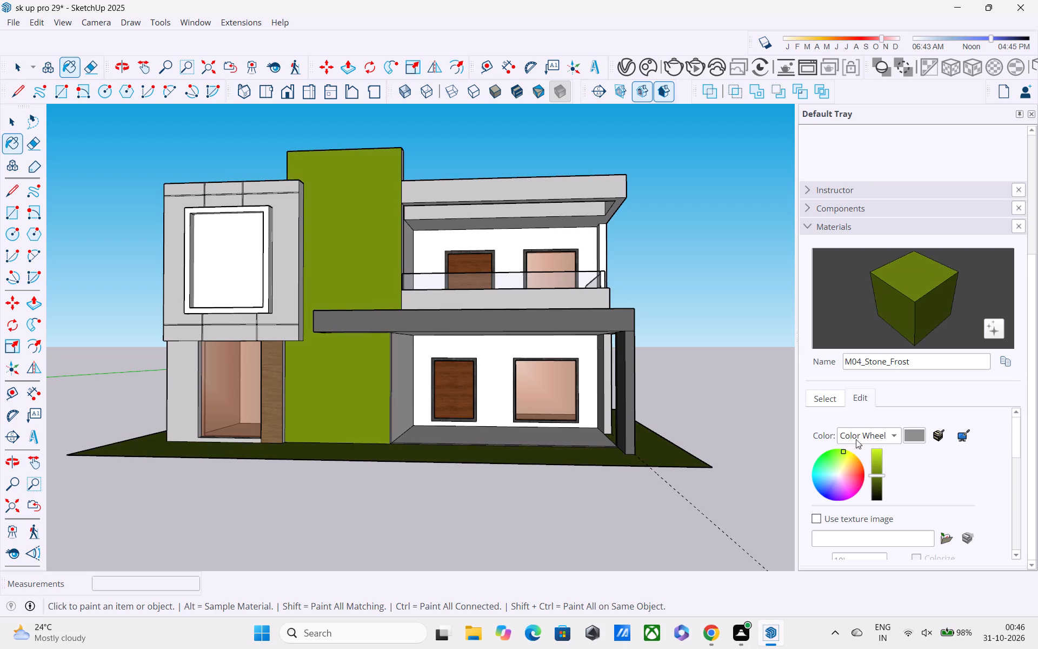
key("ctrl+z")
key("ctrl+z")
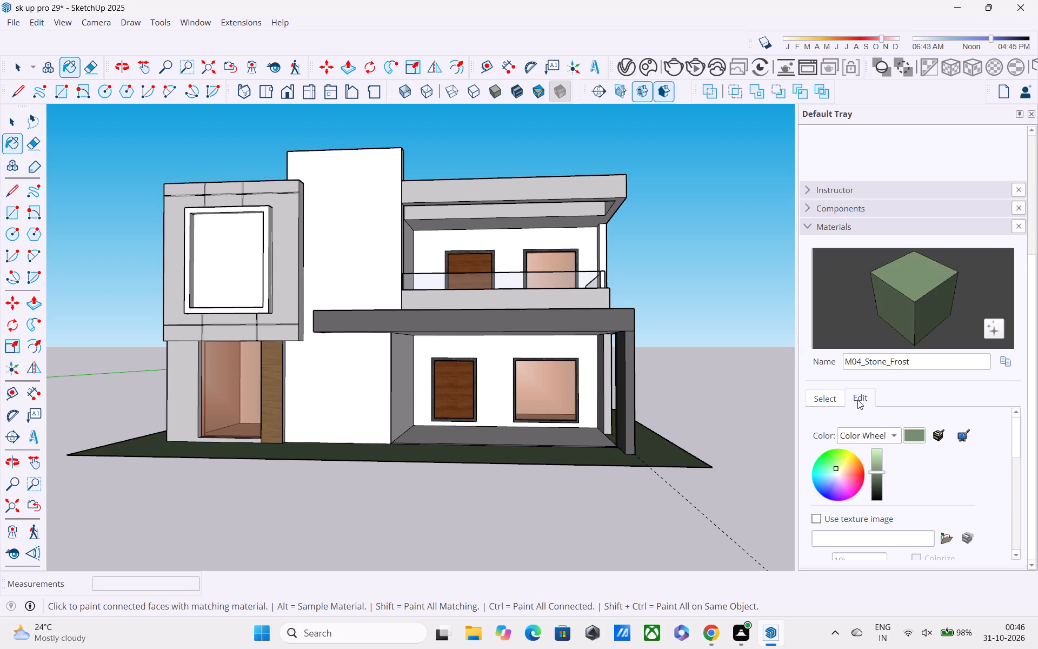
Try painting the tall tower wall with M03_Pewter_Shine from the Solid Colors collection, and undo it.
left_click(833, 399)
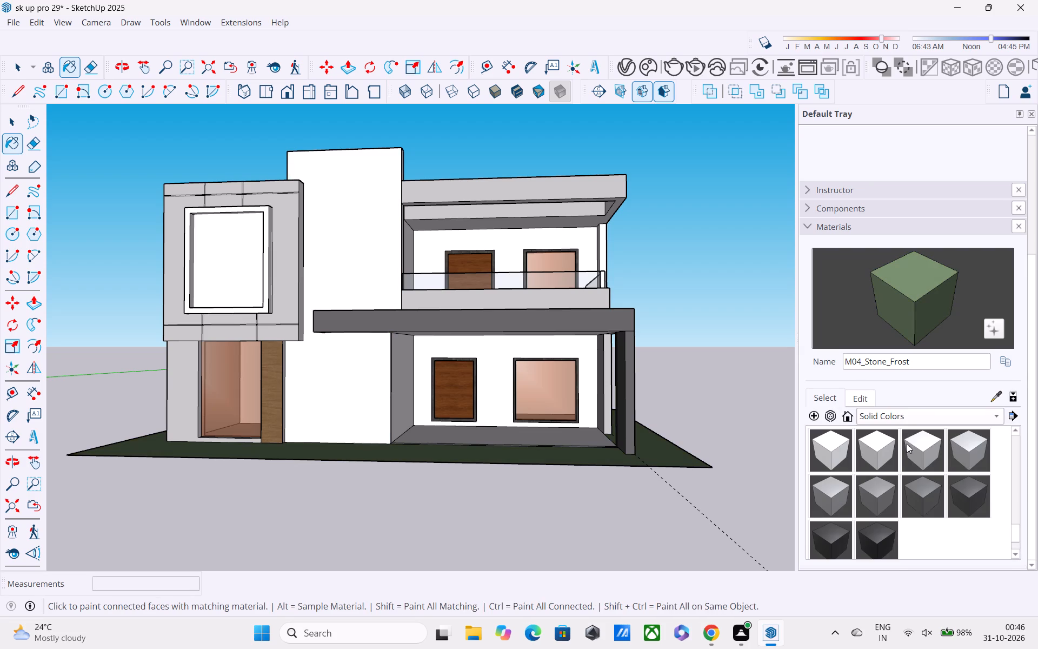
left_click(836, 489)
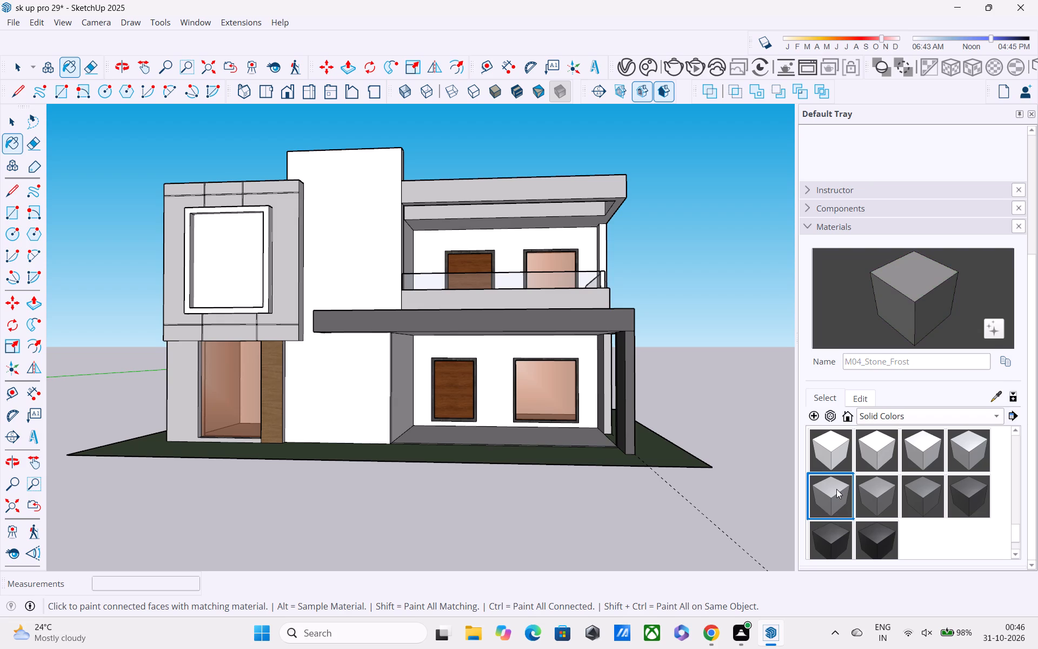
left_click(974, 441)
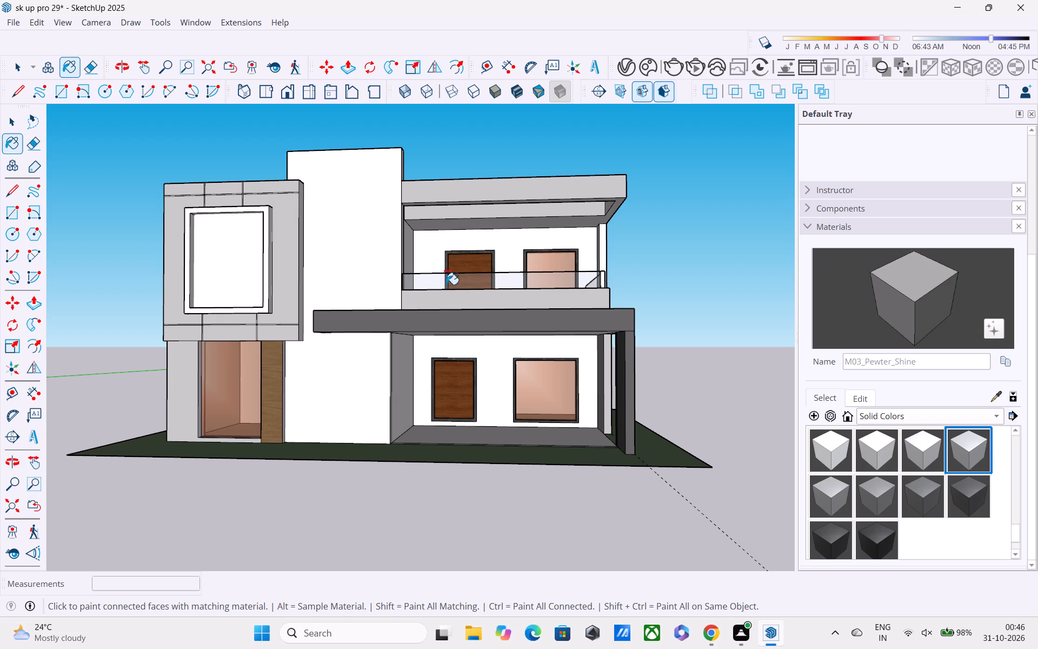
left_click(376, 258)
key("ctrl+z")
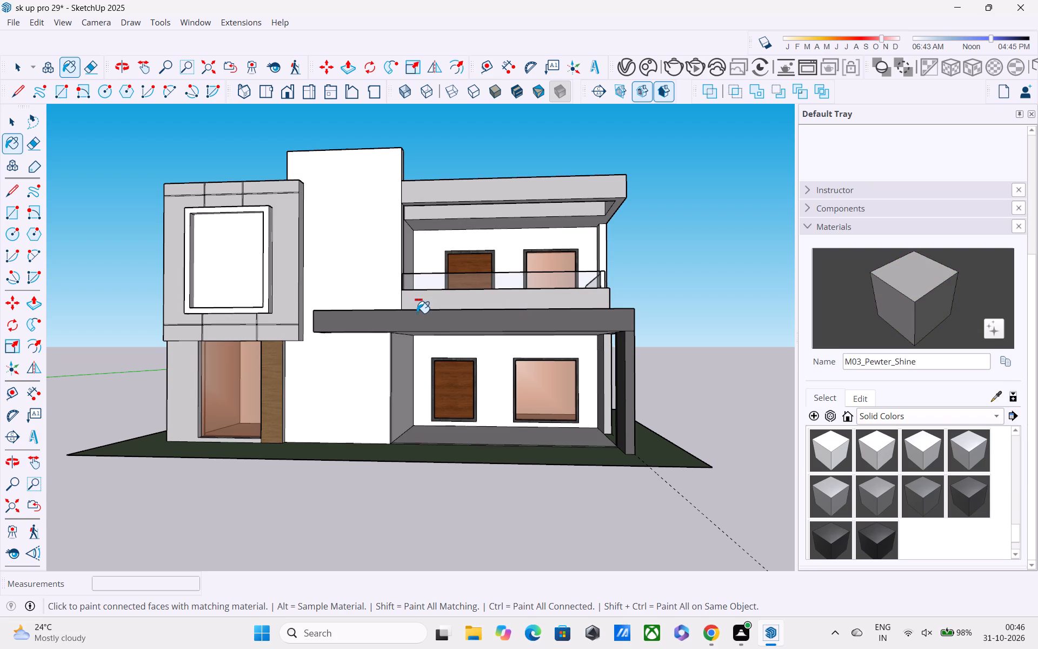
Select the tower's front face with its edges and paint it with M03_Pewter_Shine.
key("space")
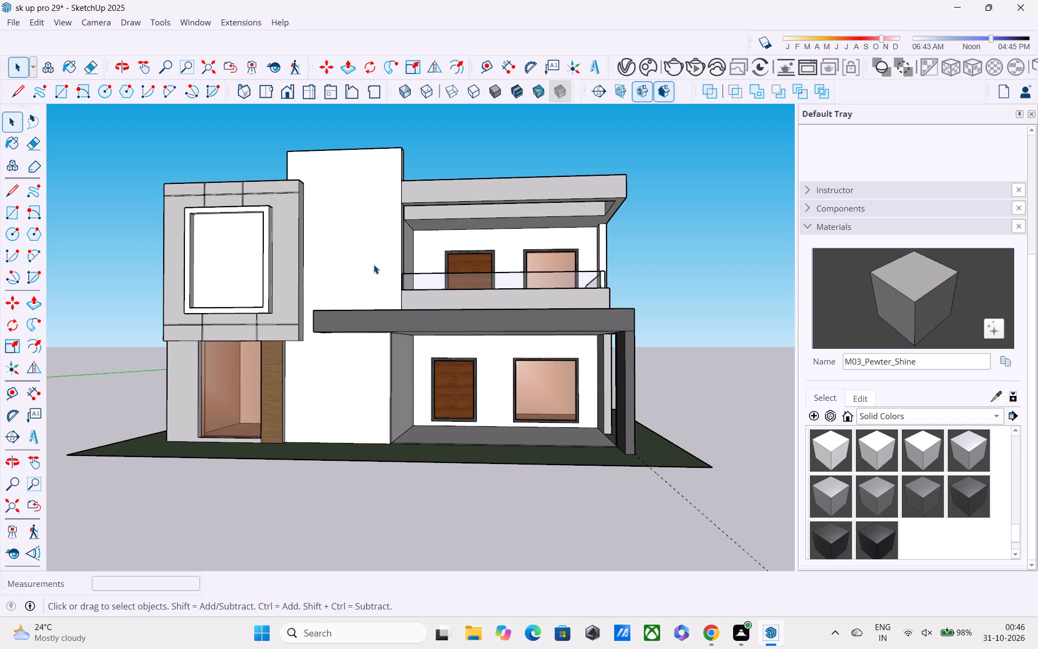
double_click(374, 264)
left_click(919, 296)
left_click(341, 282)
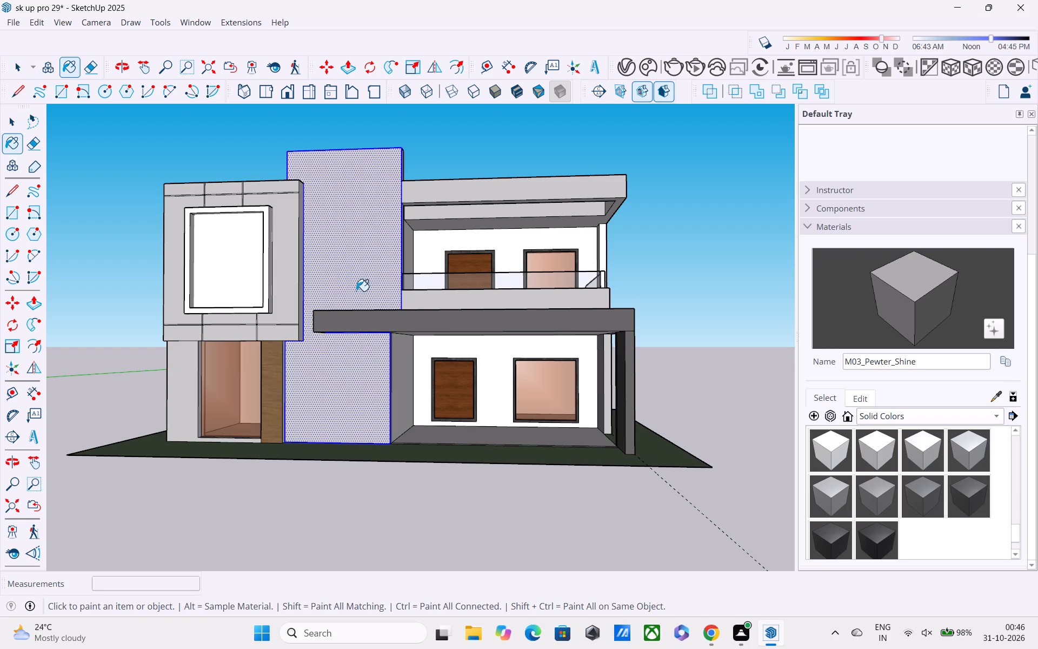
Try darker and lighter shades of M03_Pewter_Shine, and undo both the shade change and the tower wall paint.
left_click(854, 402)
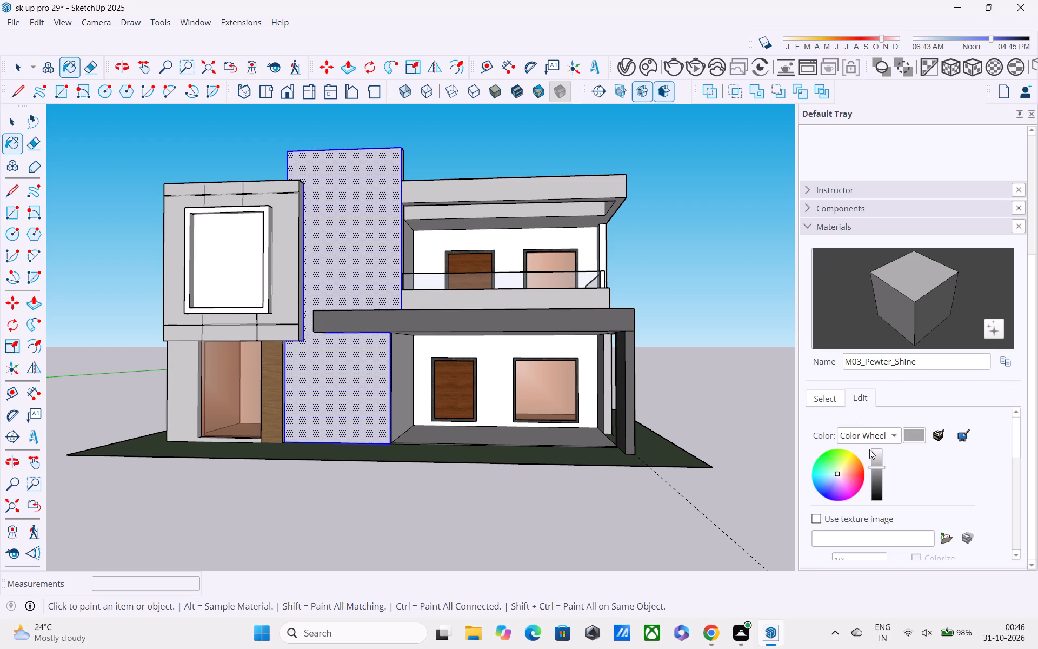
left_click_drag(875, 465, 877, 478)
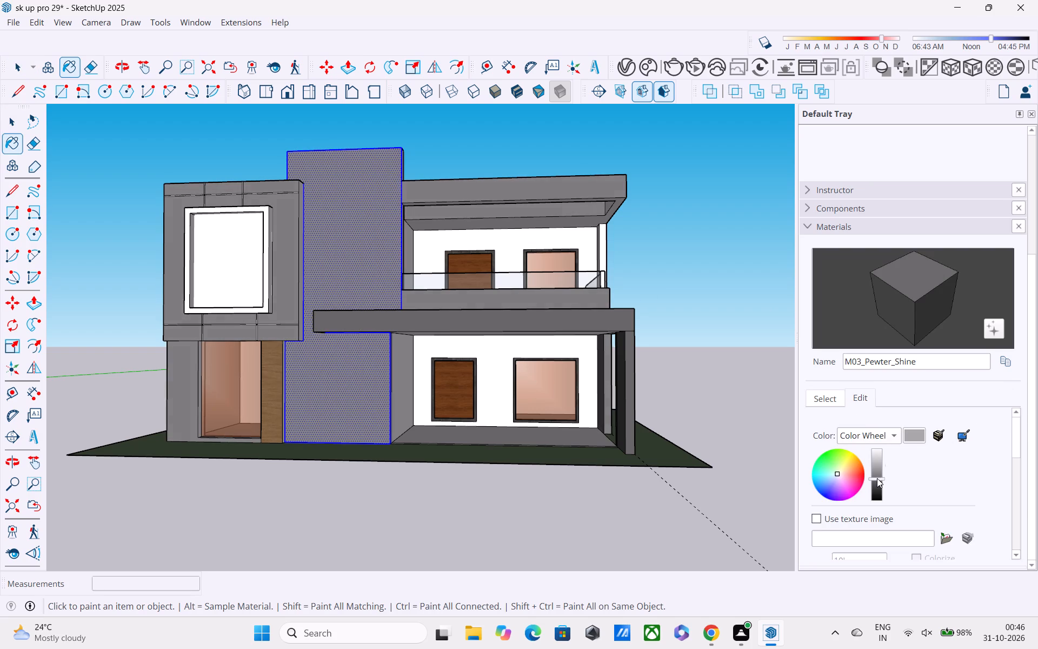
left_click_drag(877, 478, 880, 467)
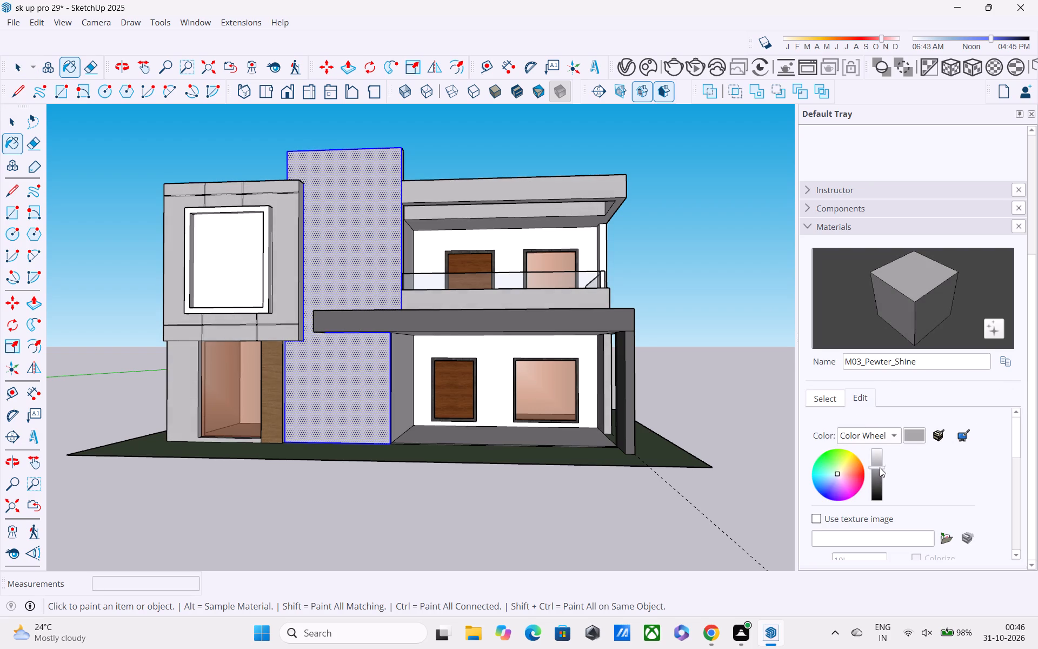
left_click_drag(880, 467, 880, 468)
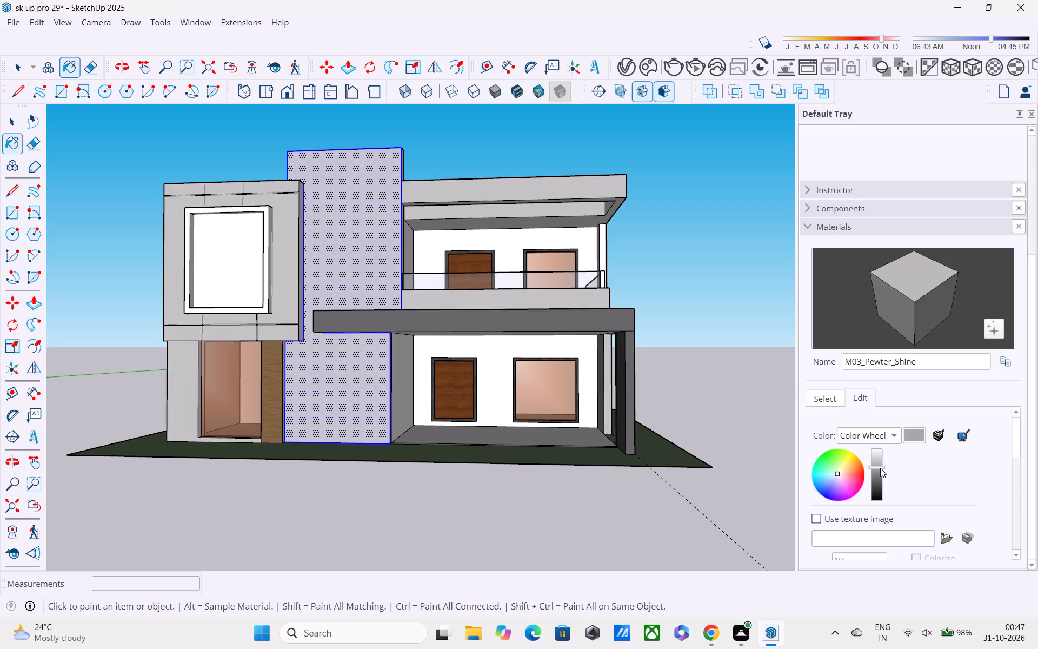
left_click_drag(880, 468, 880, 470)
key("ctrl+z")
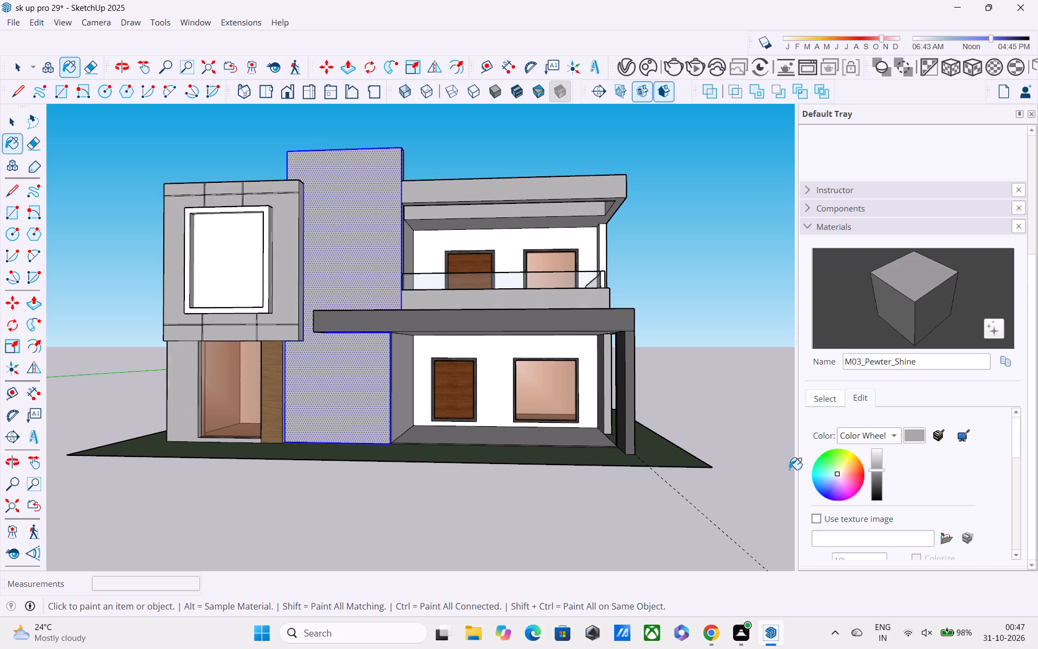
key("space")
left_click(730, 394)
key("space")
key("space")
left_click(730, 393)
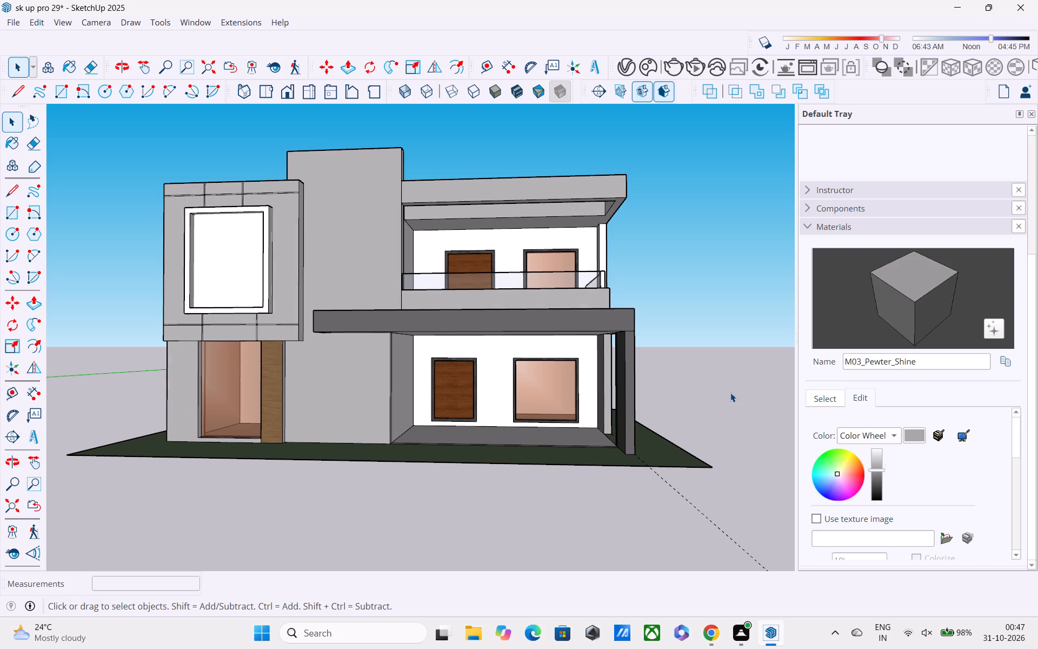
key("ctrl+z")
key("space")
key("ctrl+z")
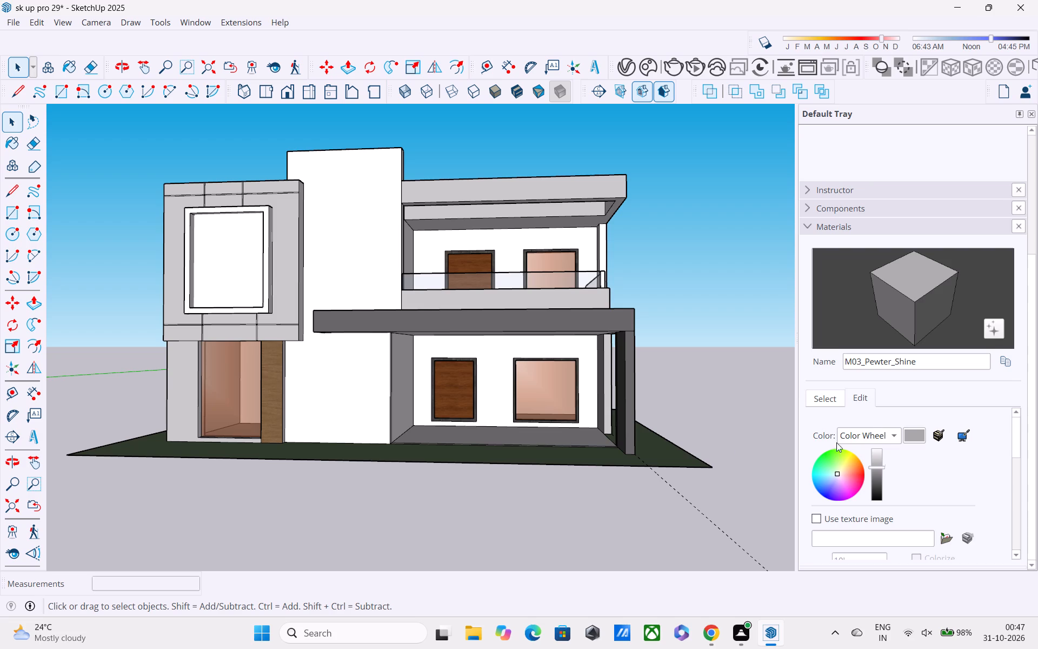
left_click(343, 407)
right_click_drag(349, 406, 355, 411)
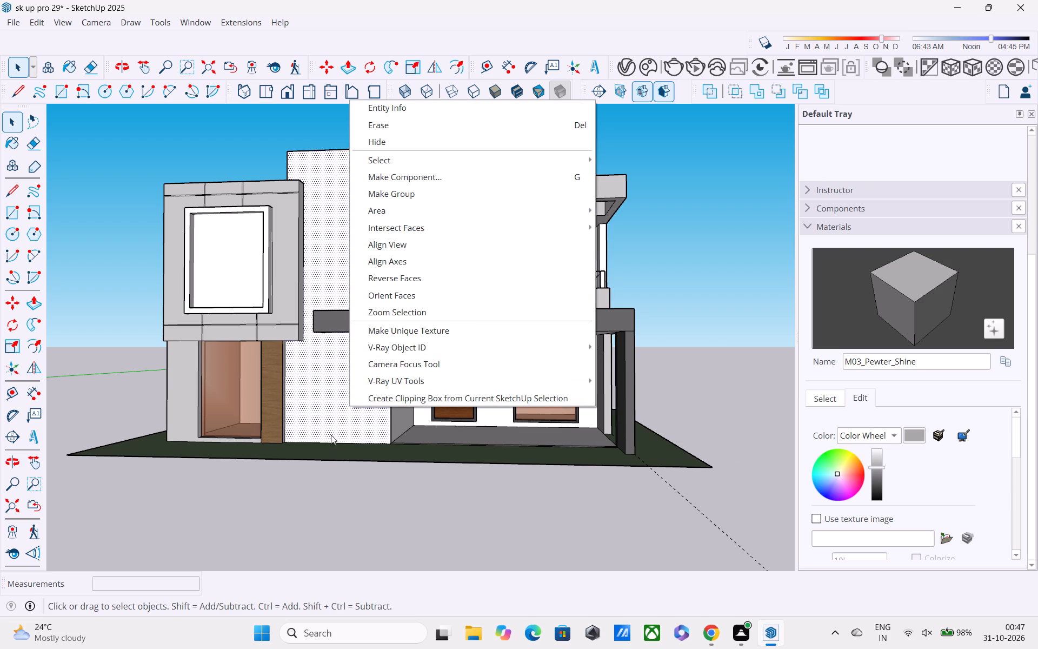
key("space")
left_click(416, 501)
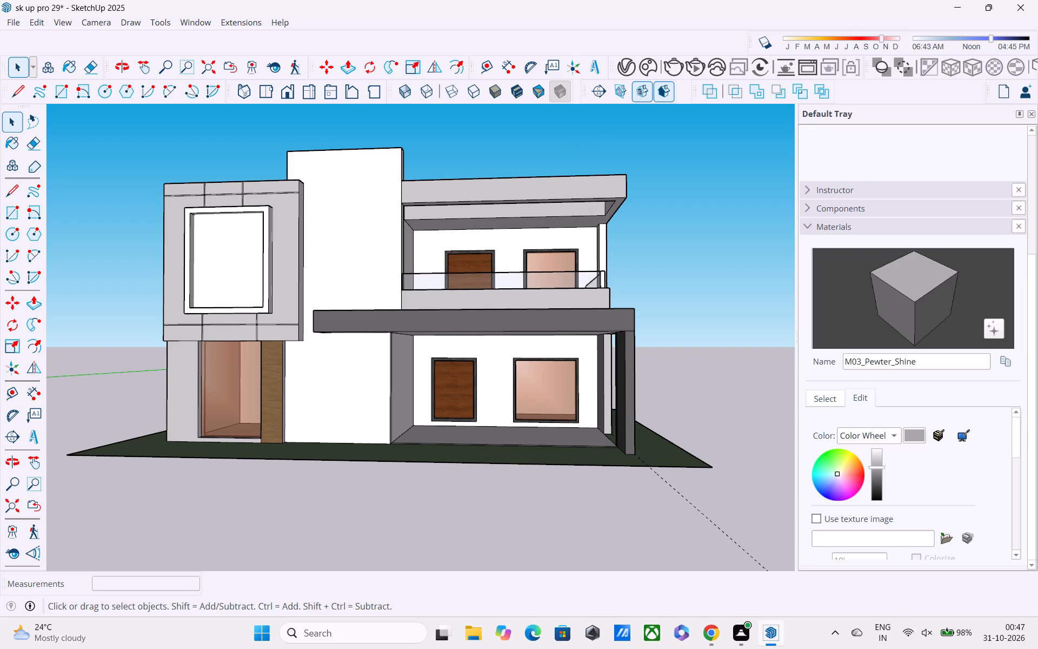
Paint the tall tower wall with the Denim_03_1K material from the Fabric collection.
left_click(830, 395)
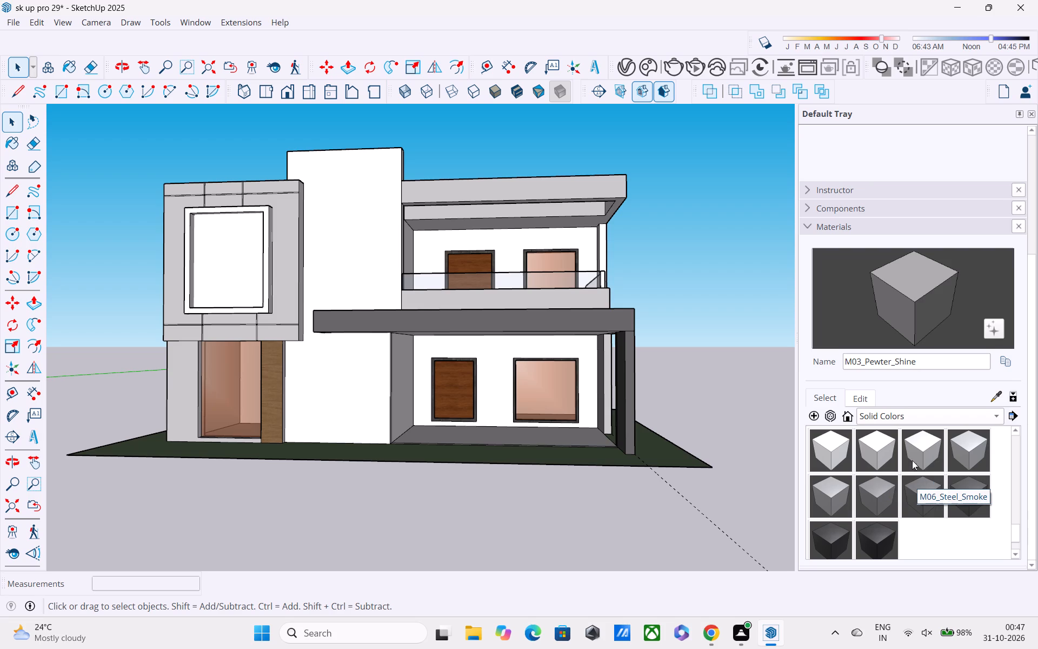
left_click(906, 413)
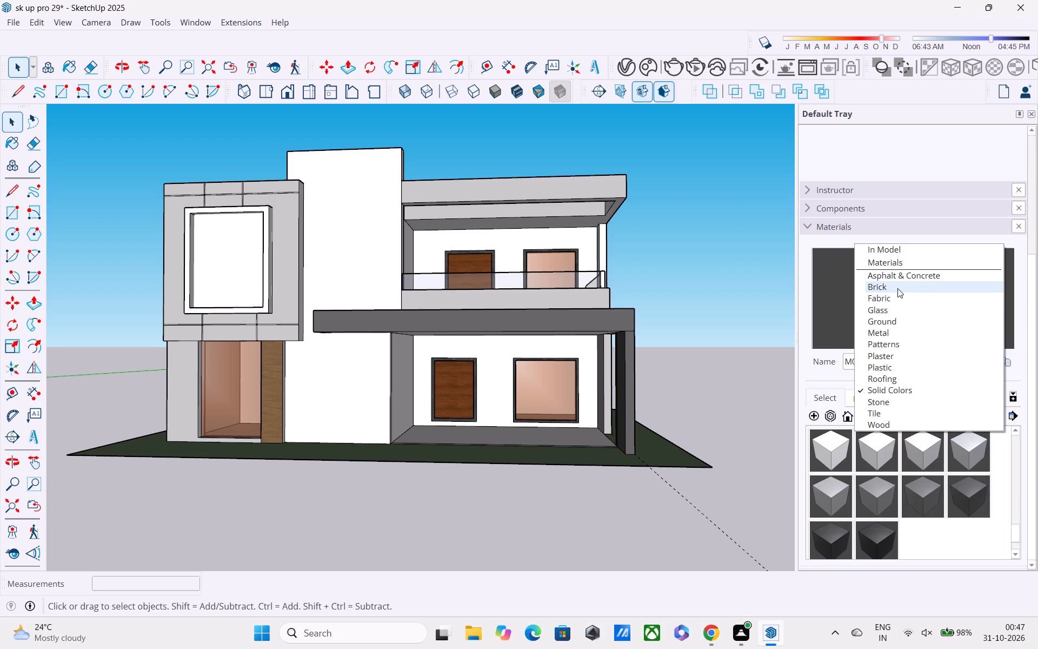
left_click(894, 296)
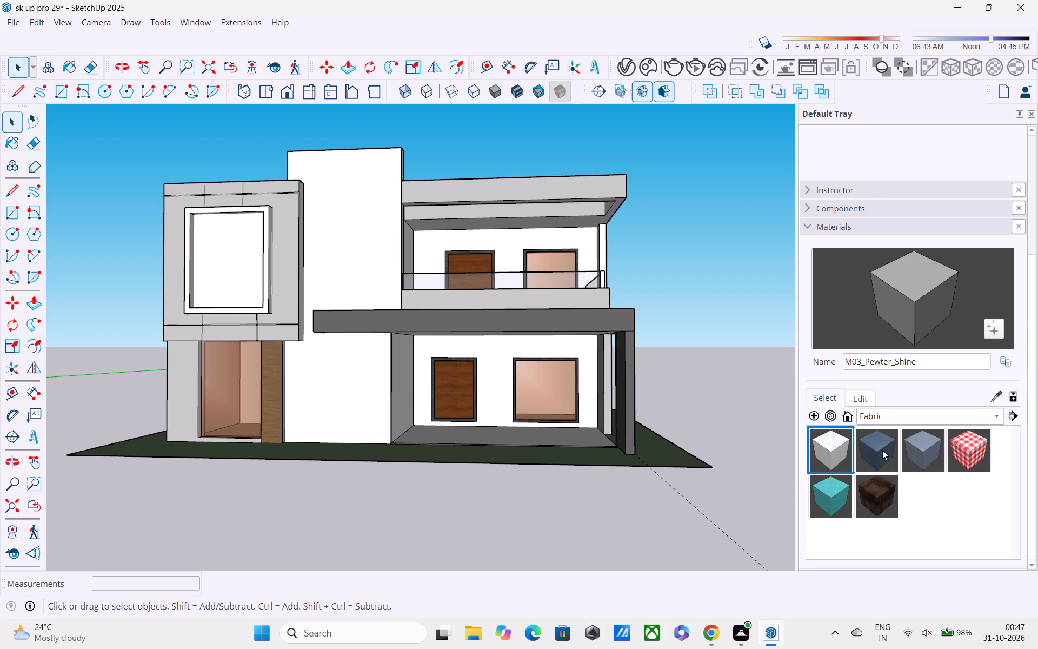
left_click(920, 447)
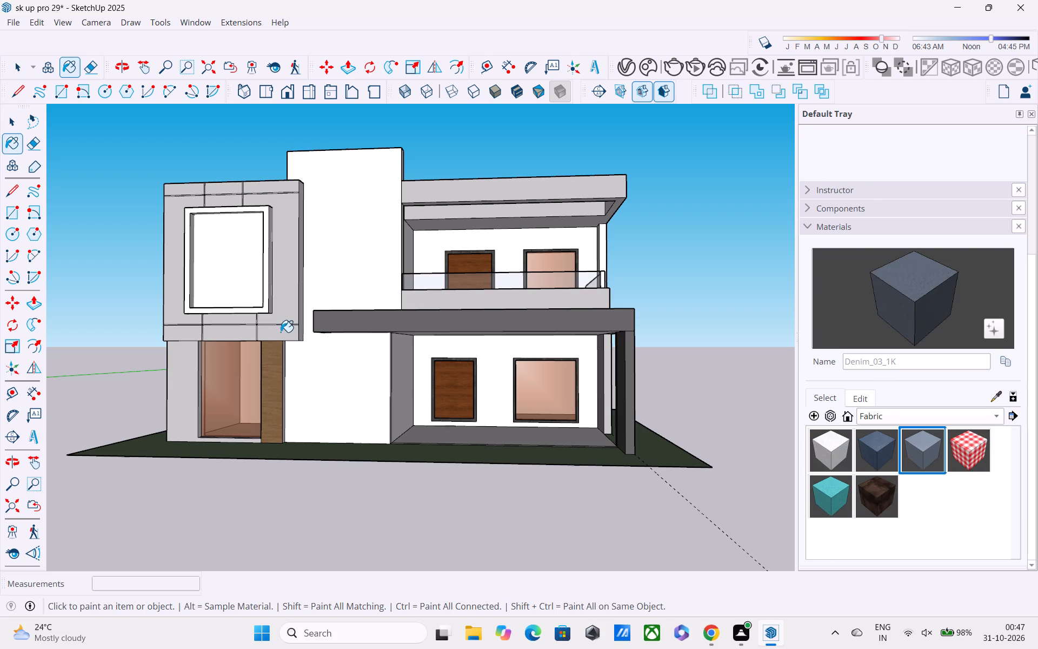
left_click(381, 264)
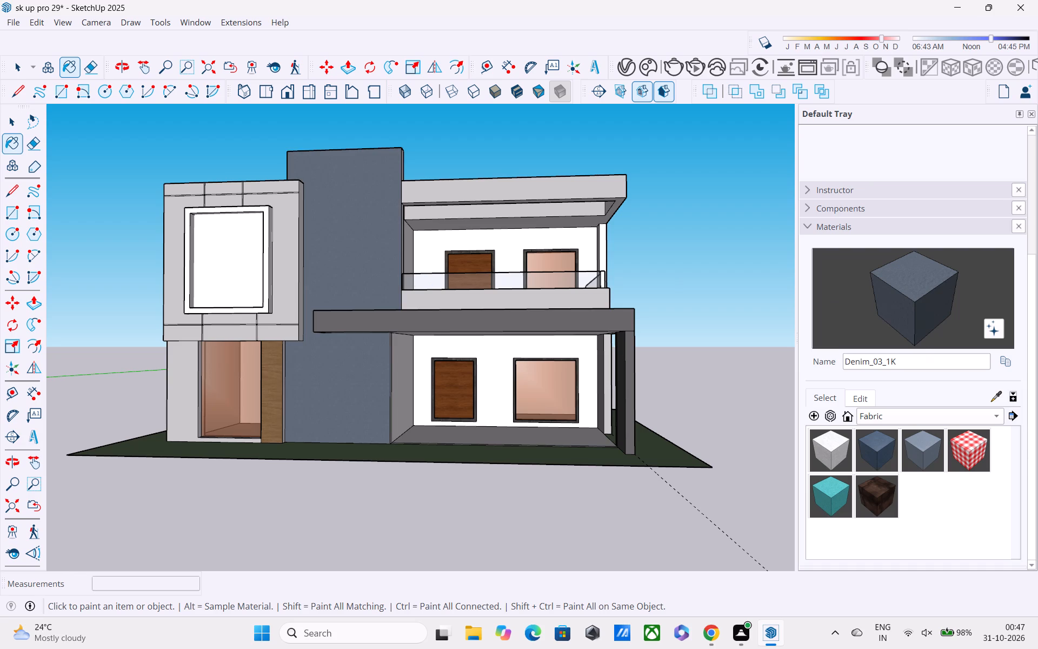
Shift the Denim_03_1K material's colour slightly to a stronger blue.
left_click(864, 401)
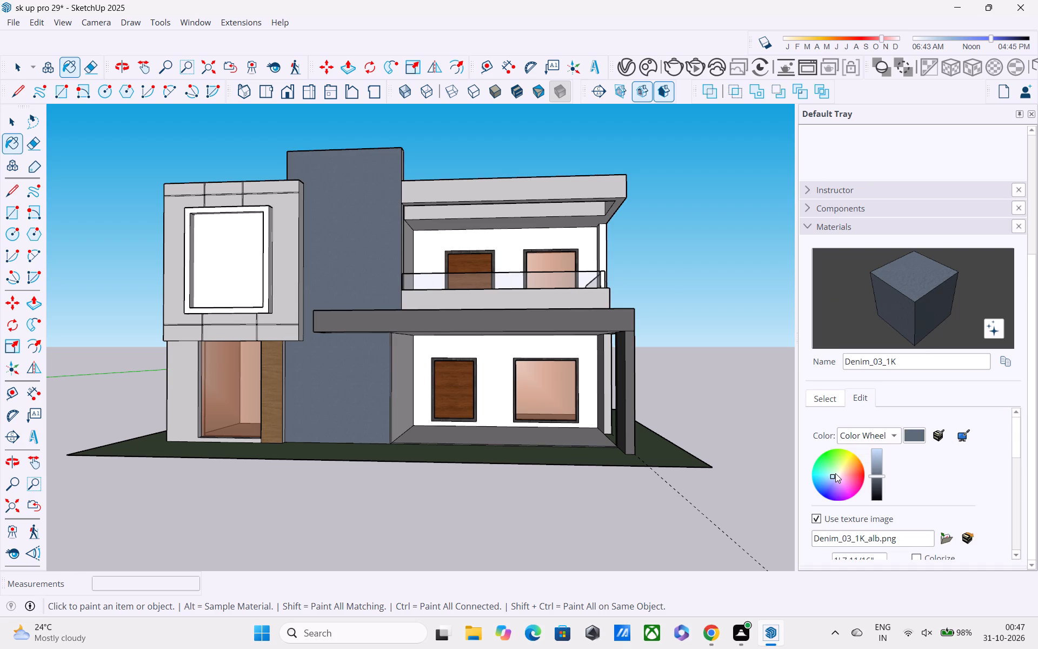
left_click(833, 474)
Examine the house exterior with the denim-blue tower from a distance and from several angles.
middle_click_drag(698, 453, 741, 487)
scroll(734, 476, "down", 4)
middle_click_drag(706, 483, 625, 450)
scroll(624, 450, "down", 3)
key("space")
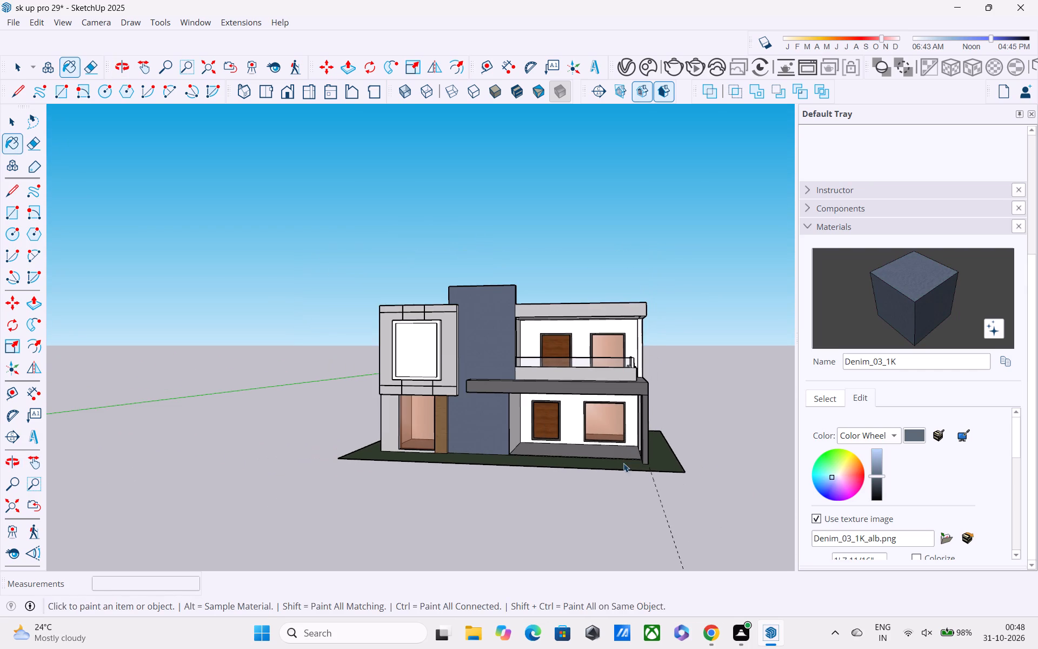
scroll(546, 433, "up", 2)
middle_click_drag(549, 433, 711, 505)
scroll(648, 440, "up", 1)
middle_click_drag(634, 427, 574, 378)
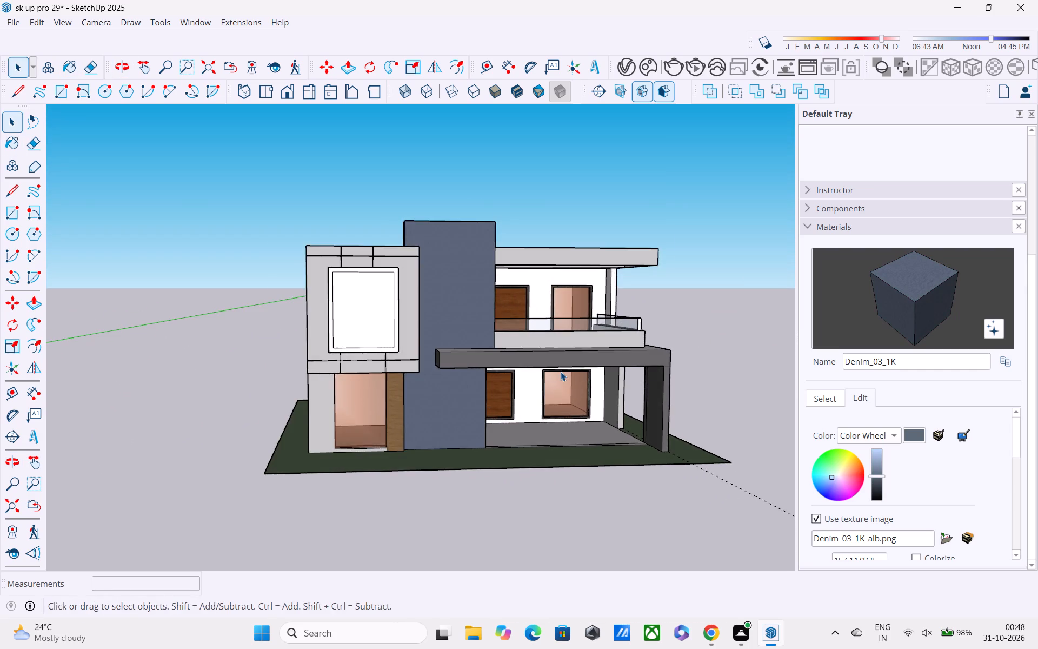
scroll(560, 371, "up", 2)
middle_click_drag(556, 366, 471, 365)
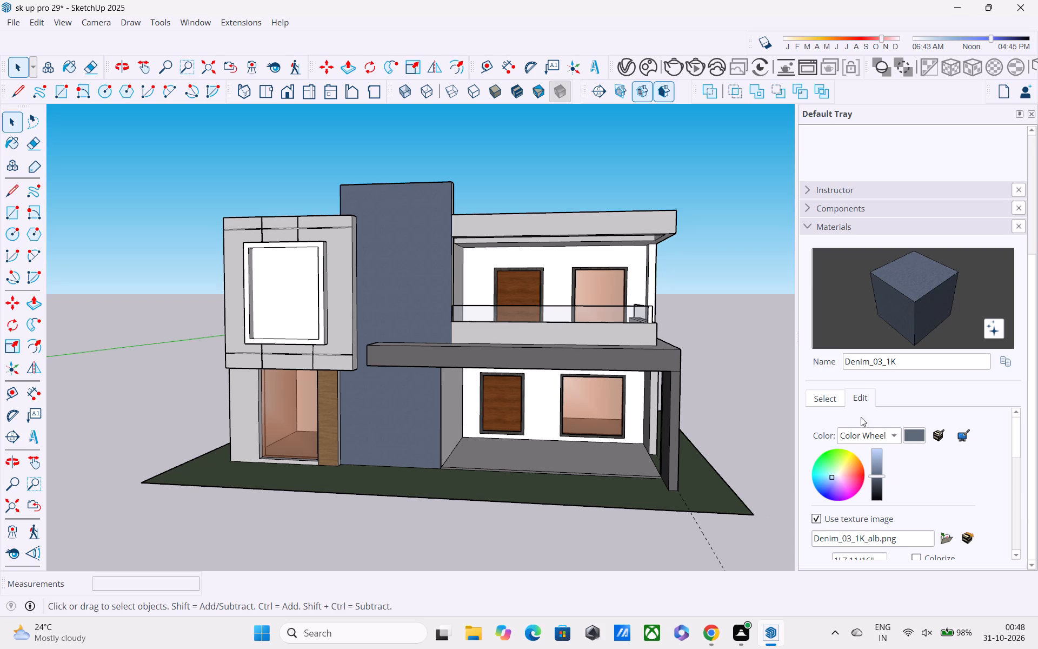
Paint the white front walls around the doors and windows on both floors with the Carpet_01_1K fabric material.
left_click(817, 396)
left_click(835, 448)
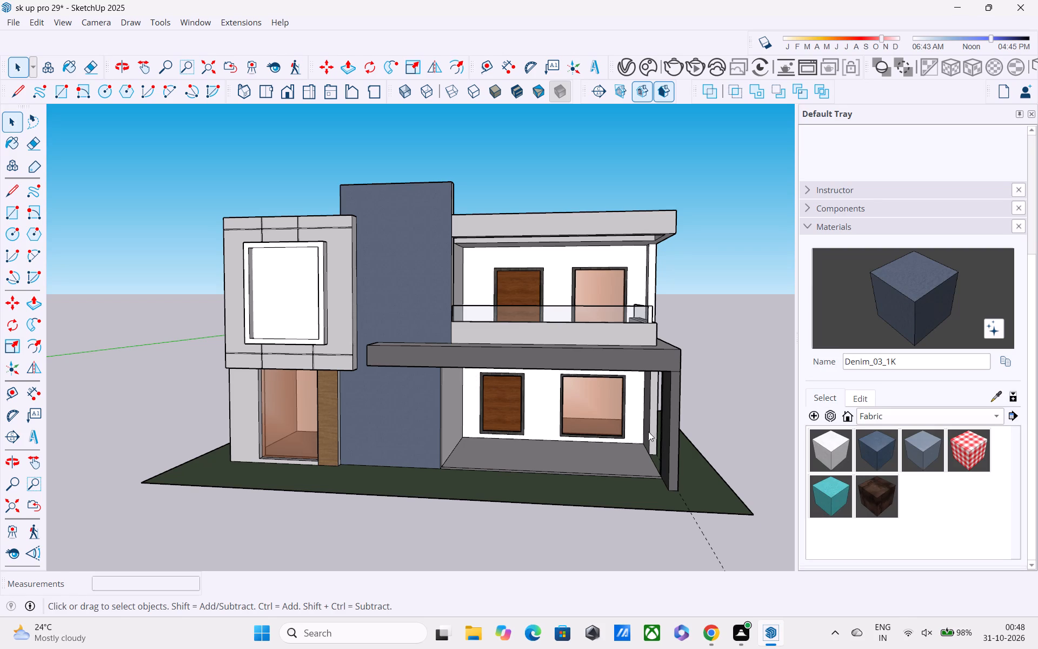
left_click(543, 385)
middle_click_drag(563, 395, 589, 533)
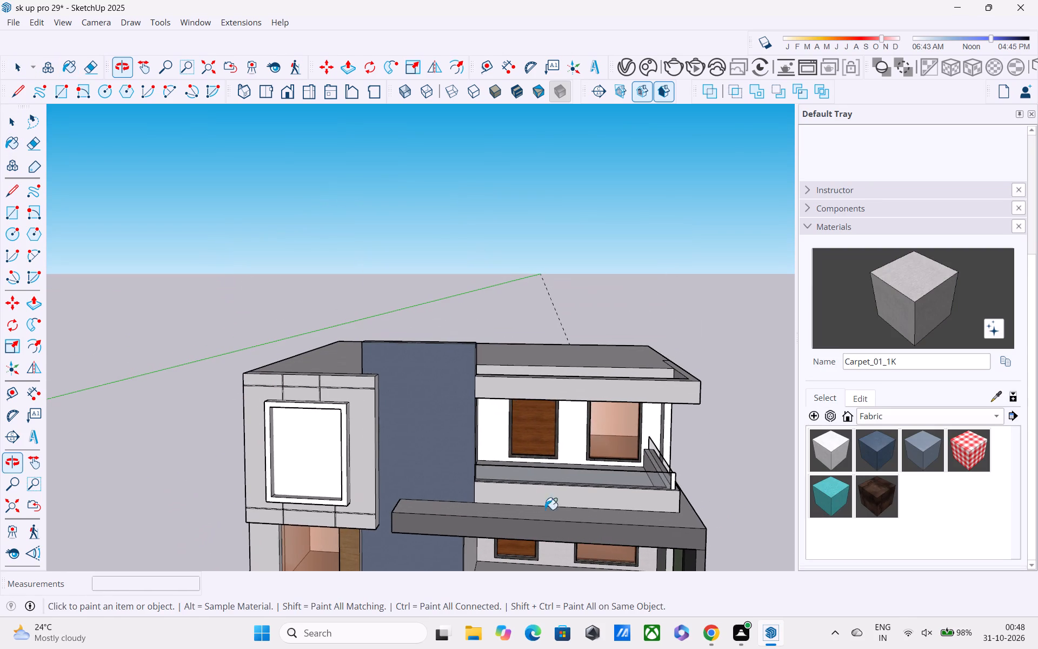
left_click(496, 426)
middle_click_drag(531, 474, 491, 391)
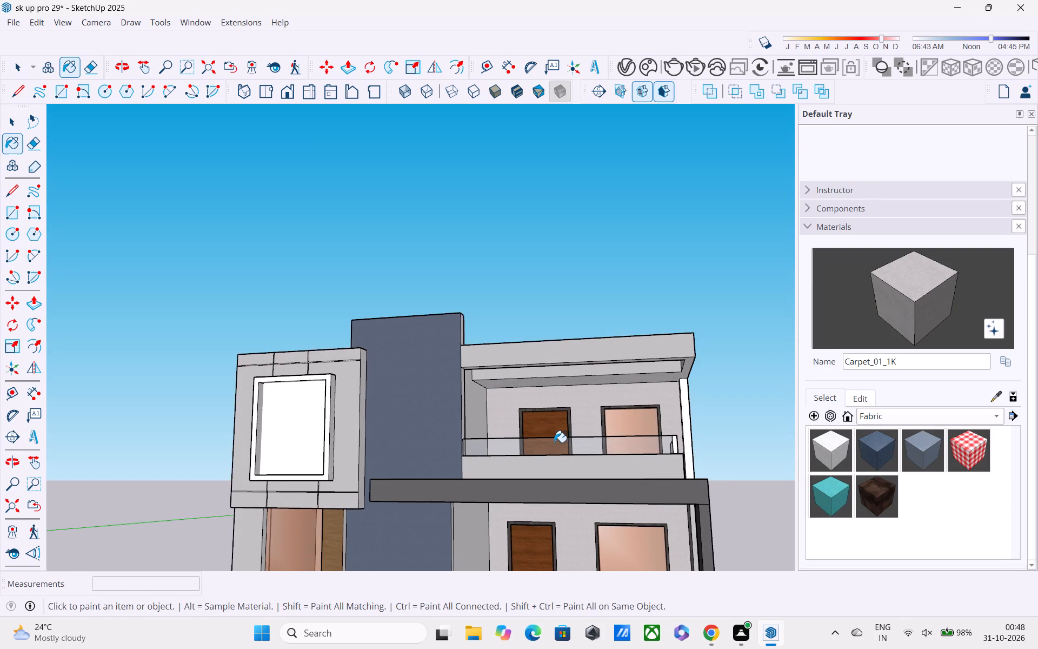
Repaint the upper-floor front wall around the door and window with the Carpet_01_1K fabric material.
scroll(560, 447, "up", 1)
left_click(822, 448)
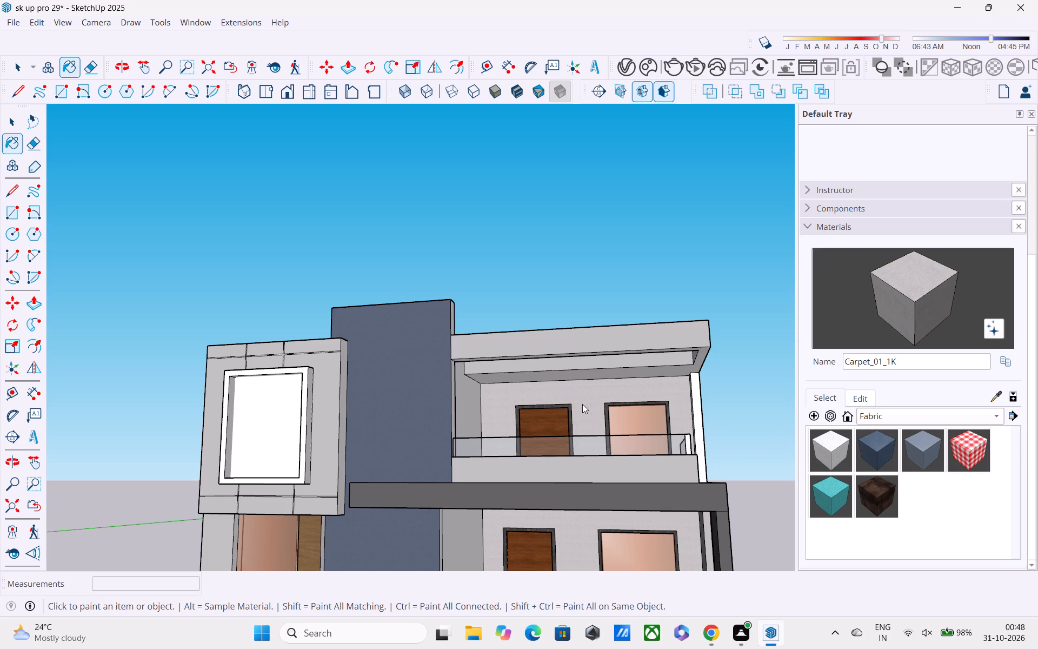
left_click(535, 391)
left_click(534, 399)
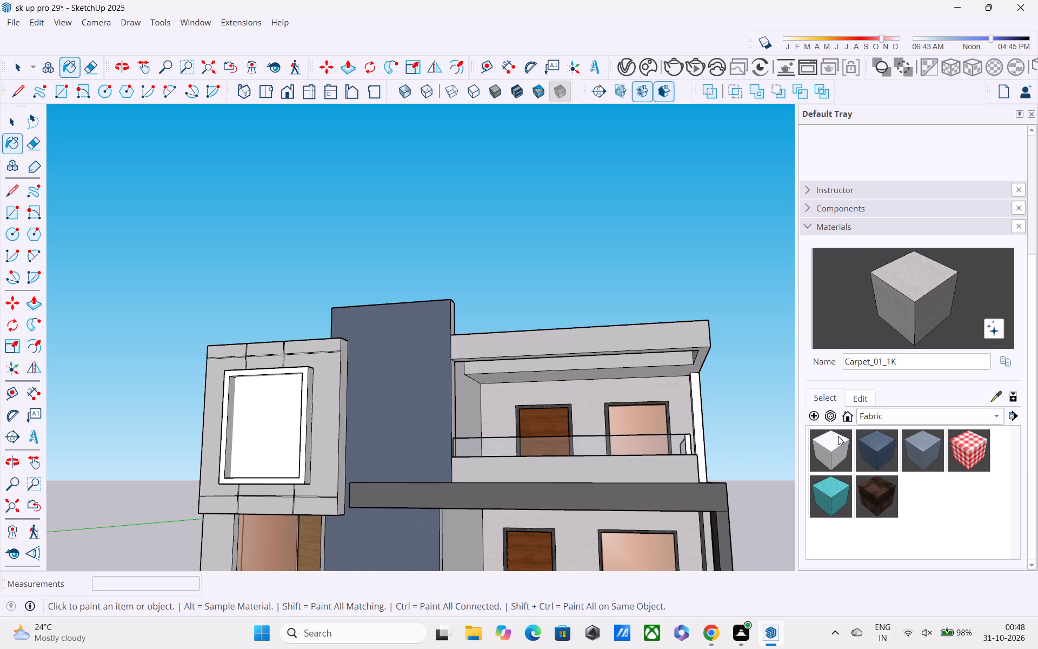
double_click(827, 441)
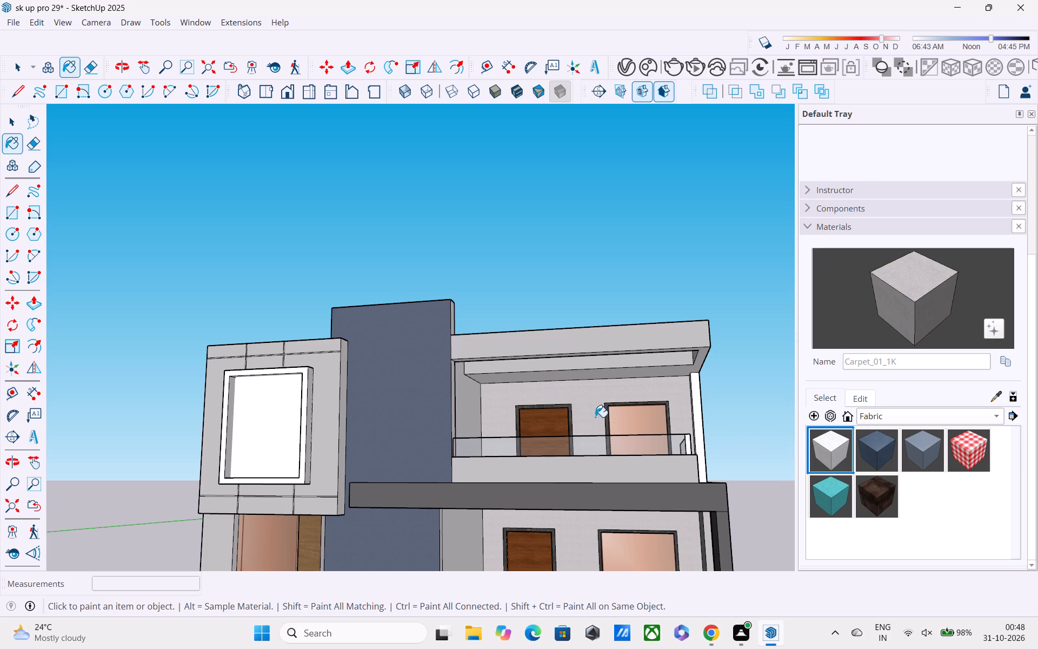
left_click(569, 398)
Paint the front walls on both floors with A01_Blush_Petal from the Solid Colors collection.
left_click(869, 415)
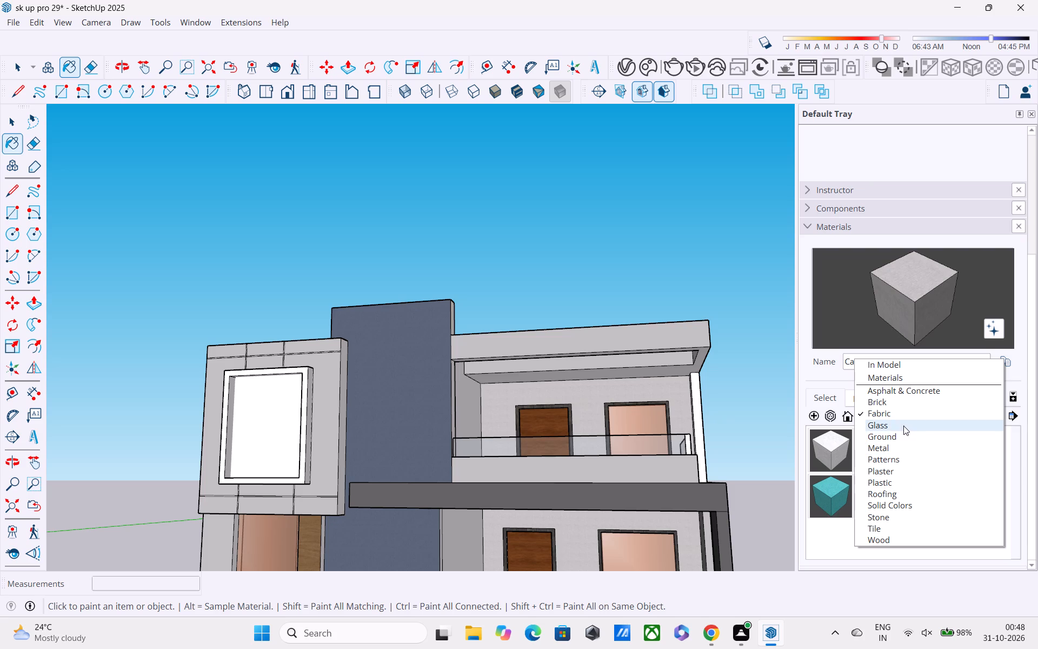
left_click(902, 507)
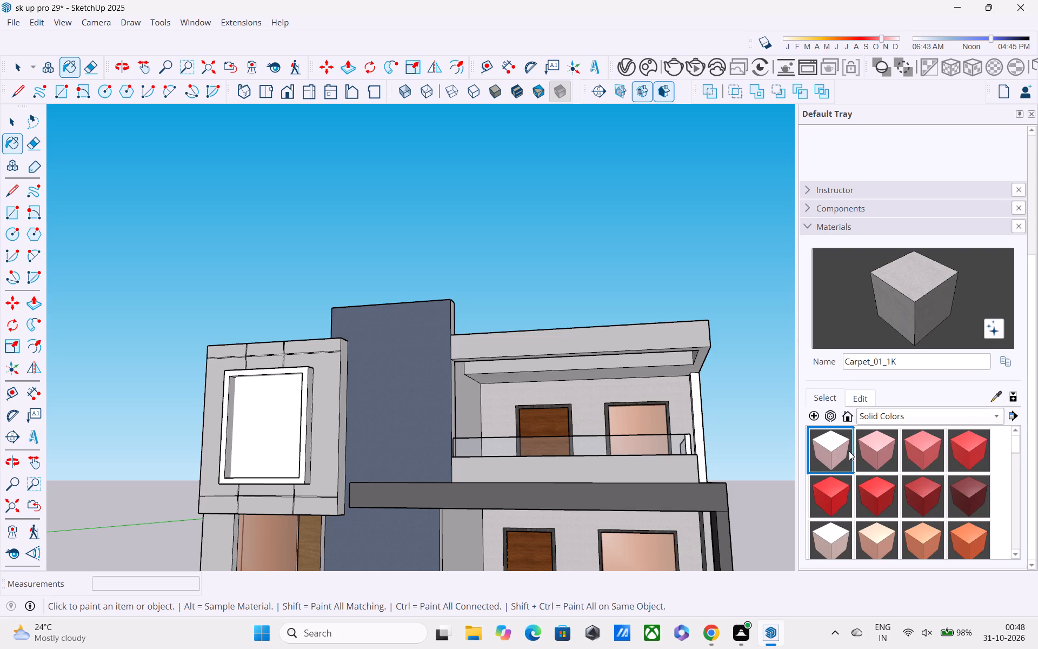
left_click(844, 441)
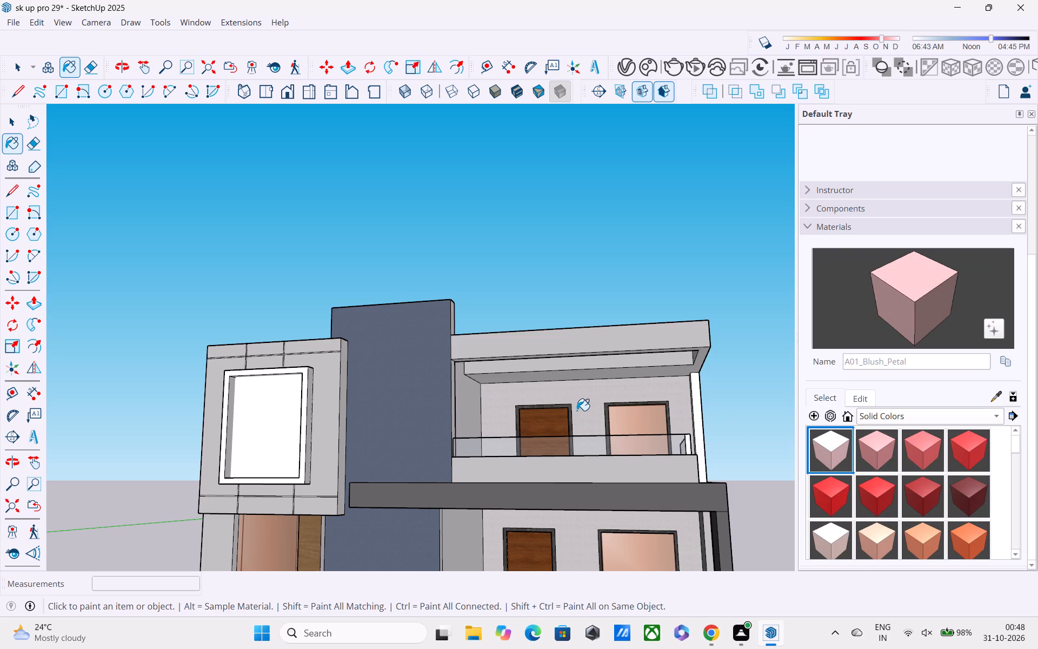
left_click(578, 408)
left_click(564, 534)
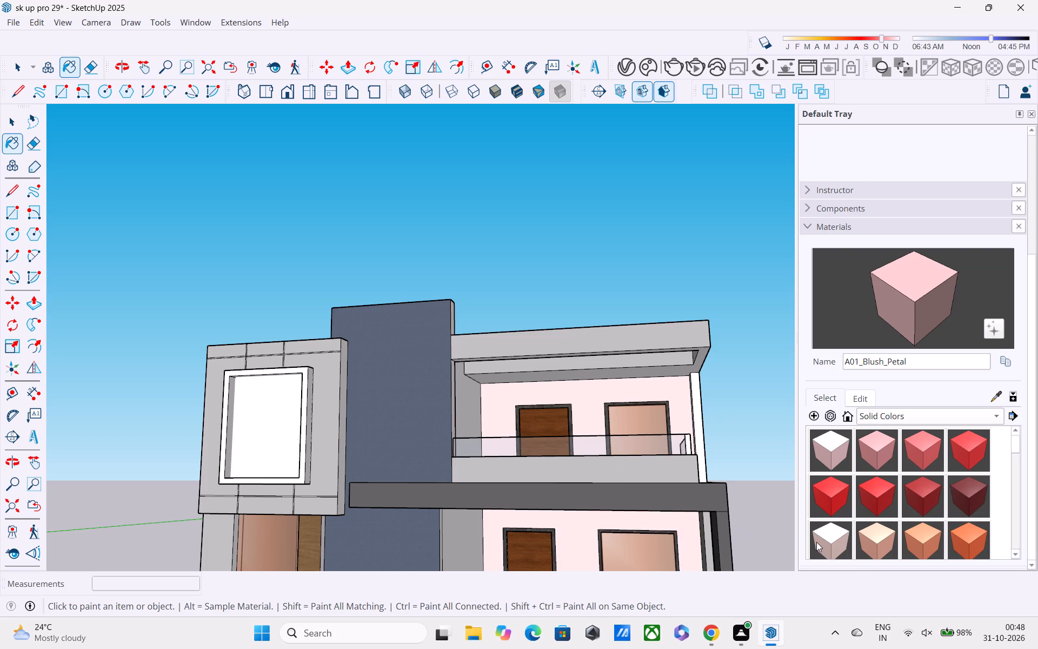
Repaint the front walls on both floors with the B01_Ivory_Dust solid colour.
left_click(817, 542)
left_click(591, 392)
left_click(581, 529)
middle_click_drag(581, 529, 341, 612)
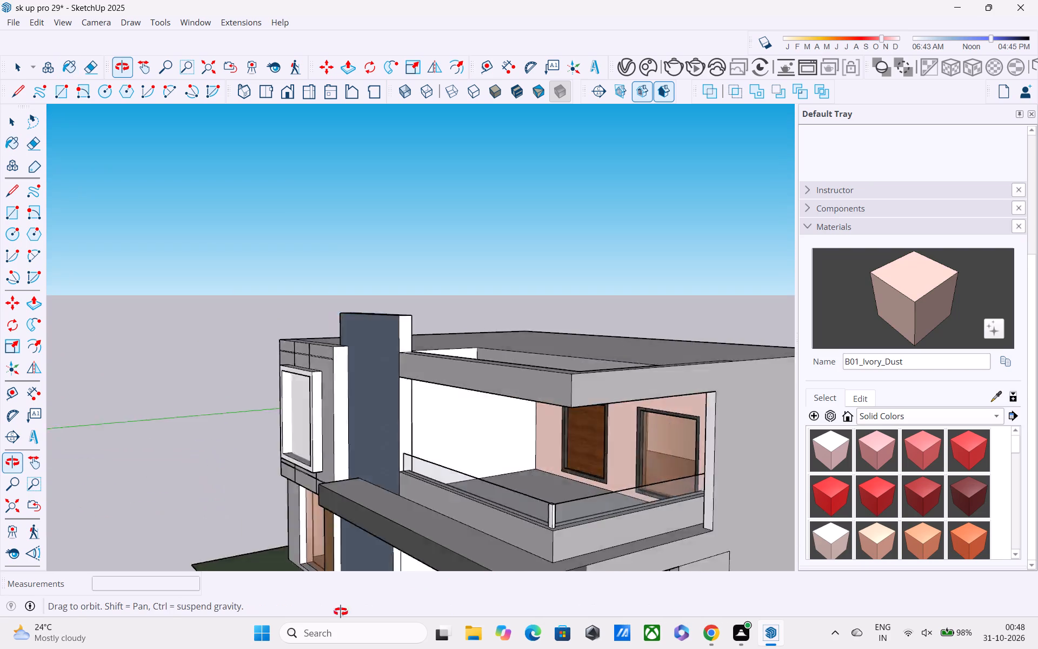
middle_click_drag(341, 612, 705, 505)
Browse the Solid Colors collection for another wall colour, previewing pale swatches from C02_Golden_Beige through L01_Cotton_Candy.
scroll(912, 481, "down", 5)
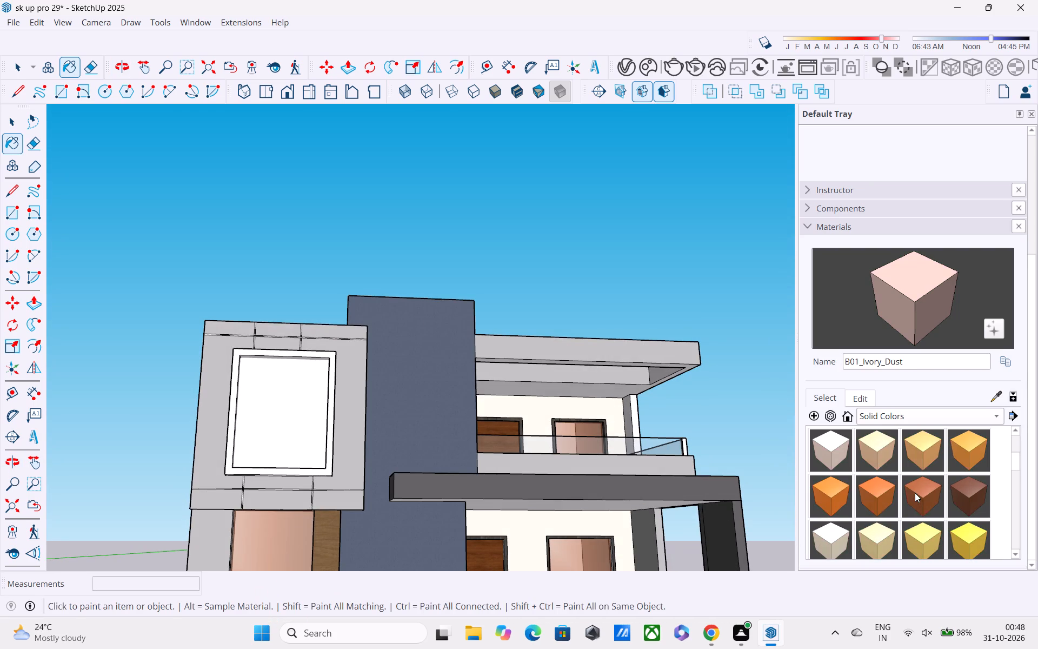
left_click(871, 443)
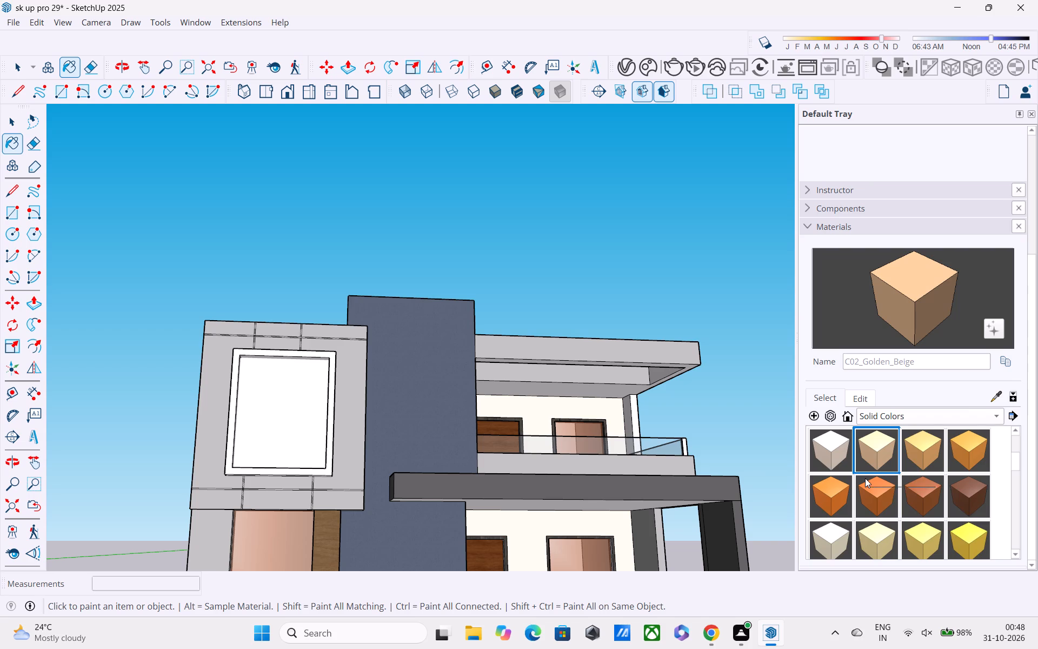
scroll(865, 478, "down", 2)
left_click(832, 458)
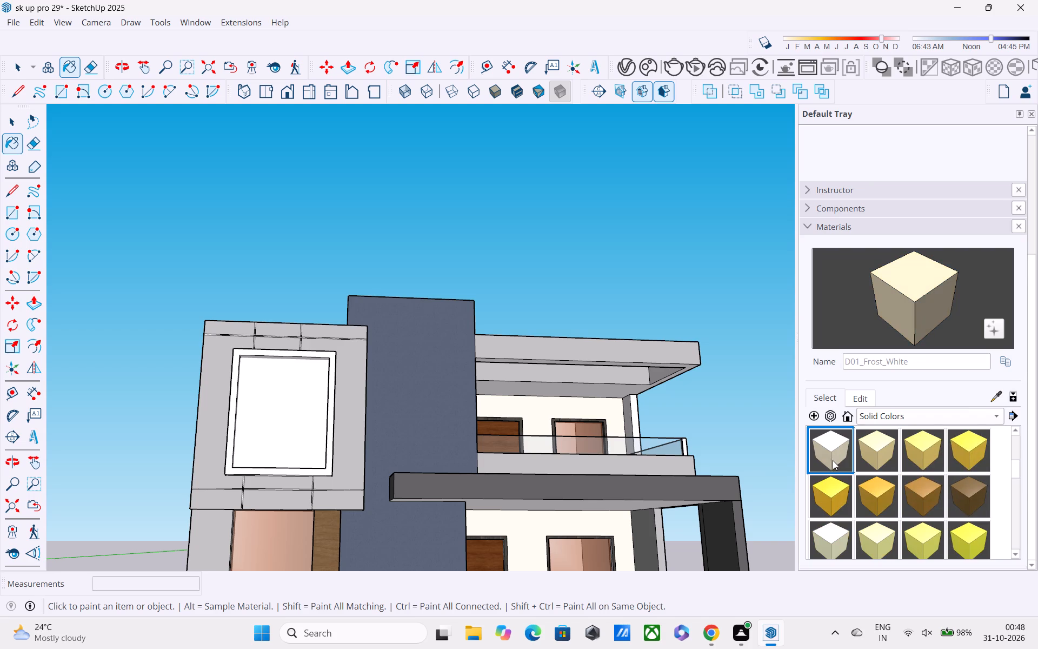
scroll(835, 466, "down", 1)
left_click(839, 486)
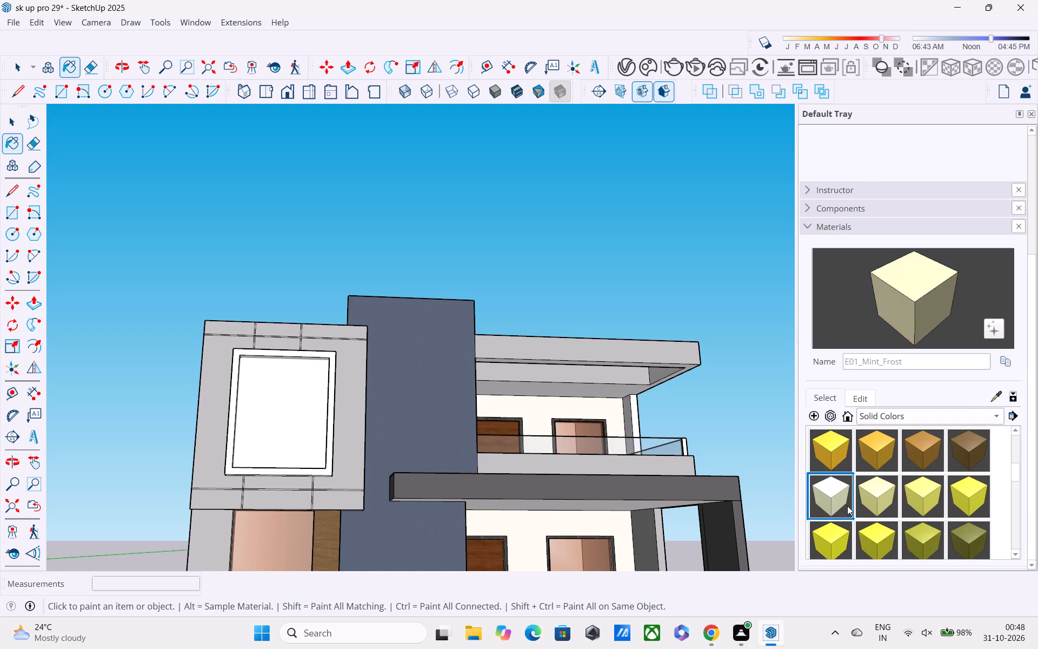
scroll(849, 513, "down", 1)
left_click(828, 542)
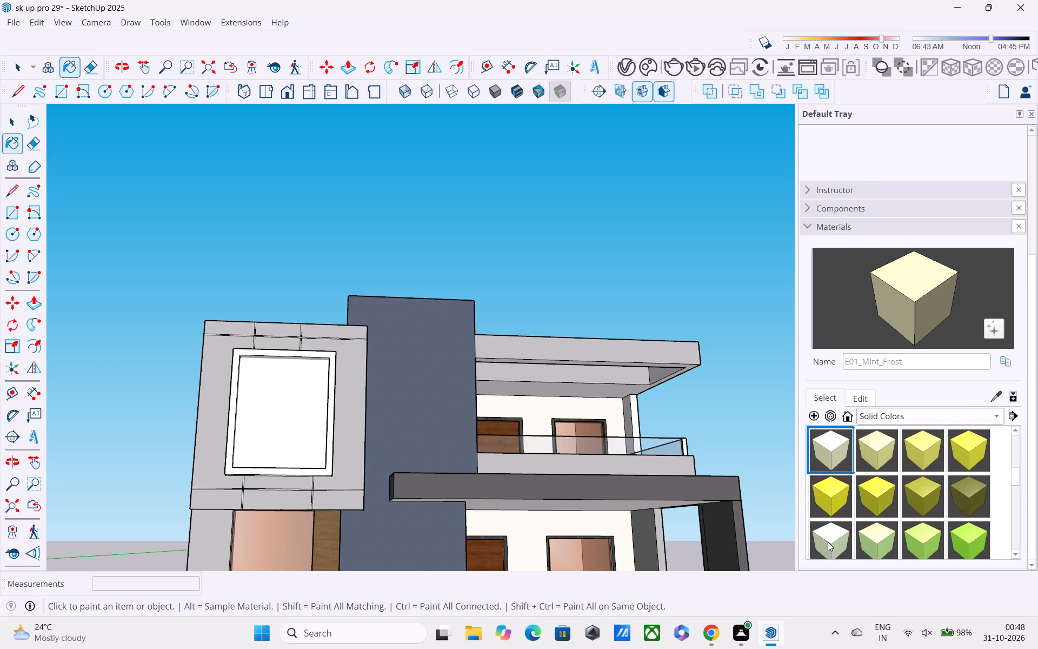
scroll(835, 506, "down", 2)
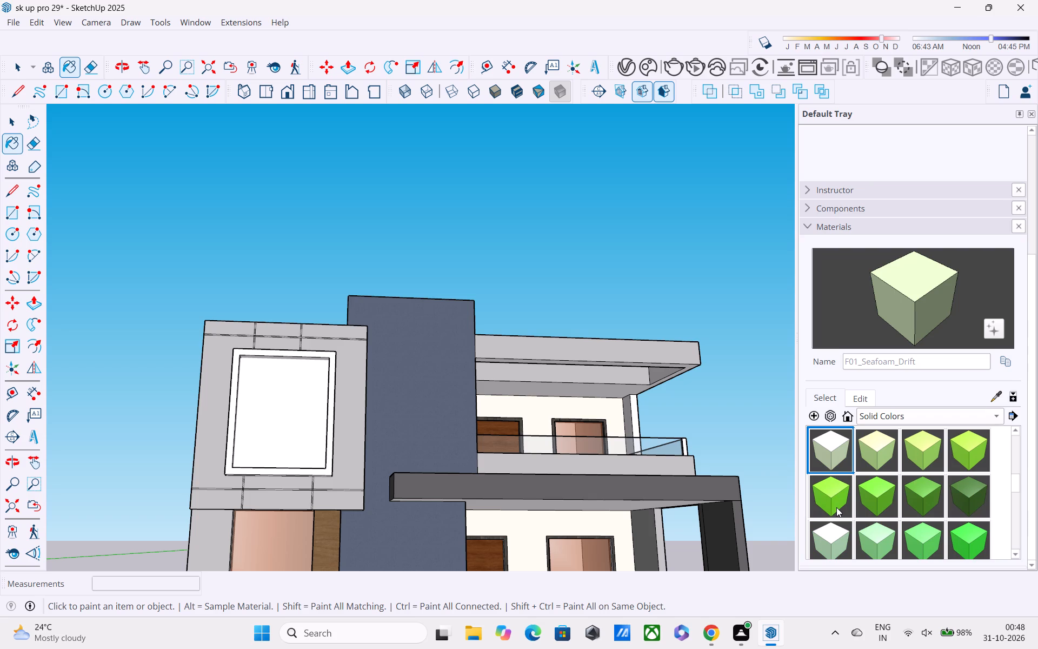
scroll(842, 536, "down", 2)
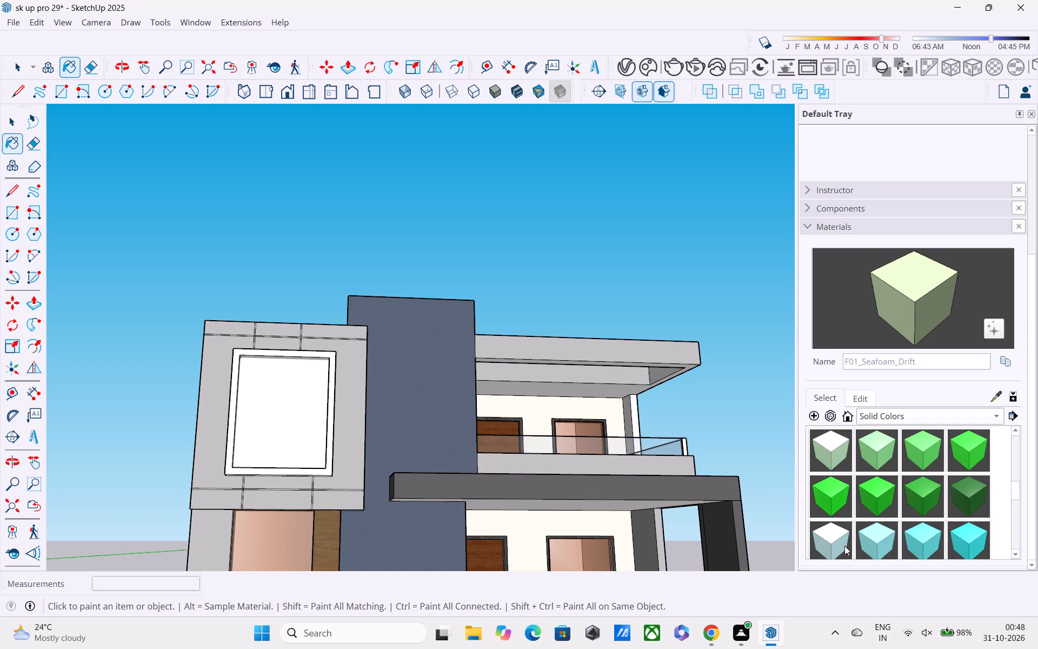
scroll(844, 542, "down", 3)
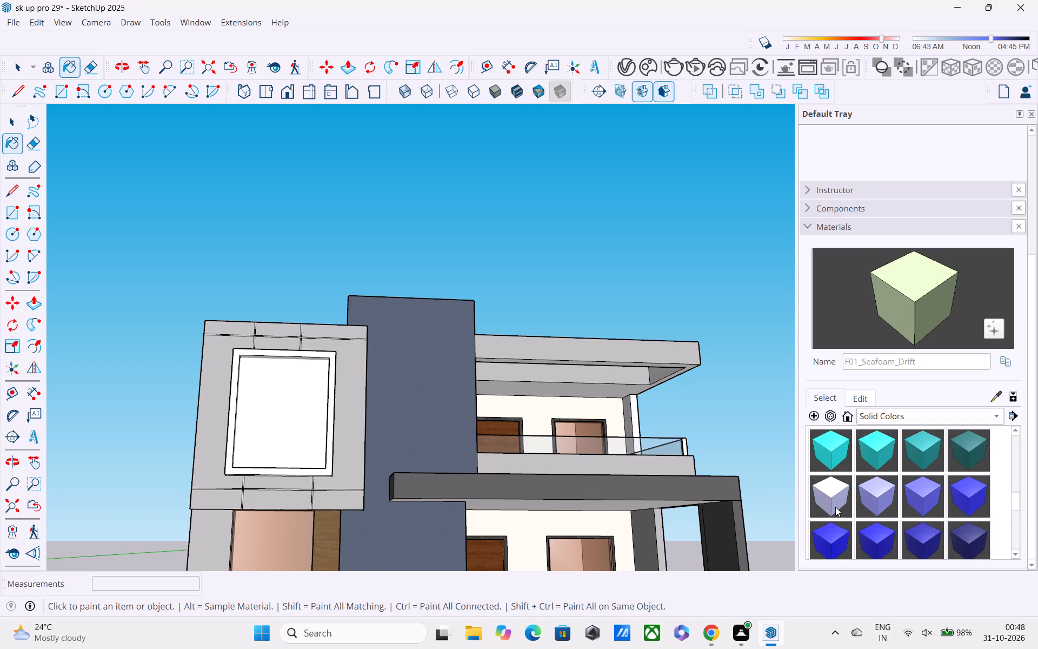
scroll(835, 507, "down", 3)
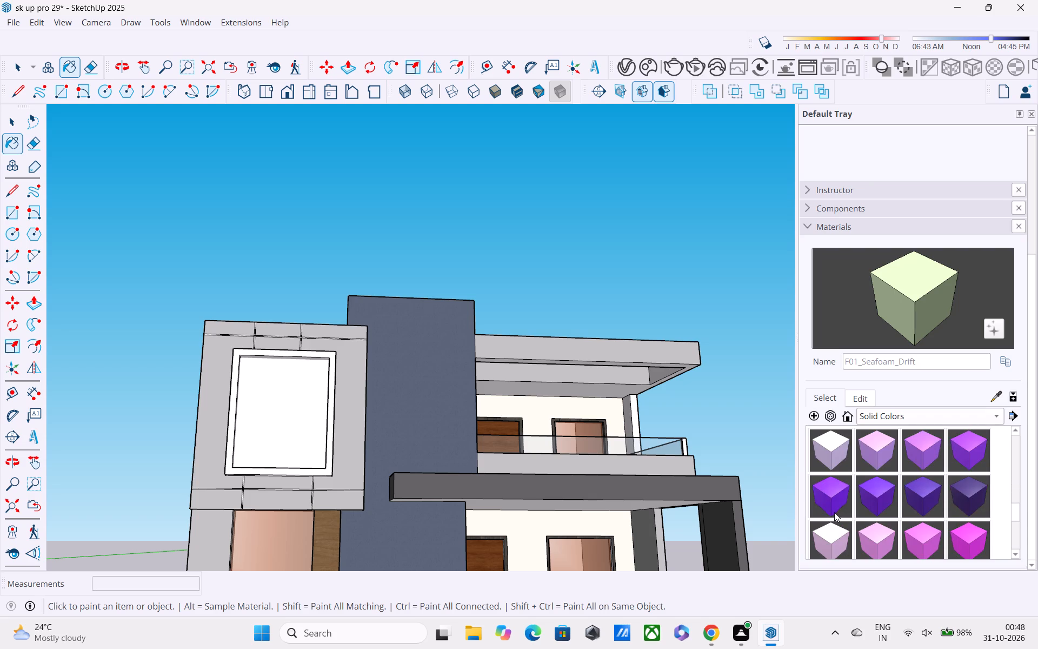
scroll(834, 512, "down", 4)
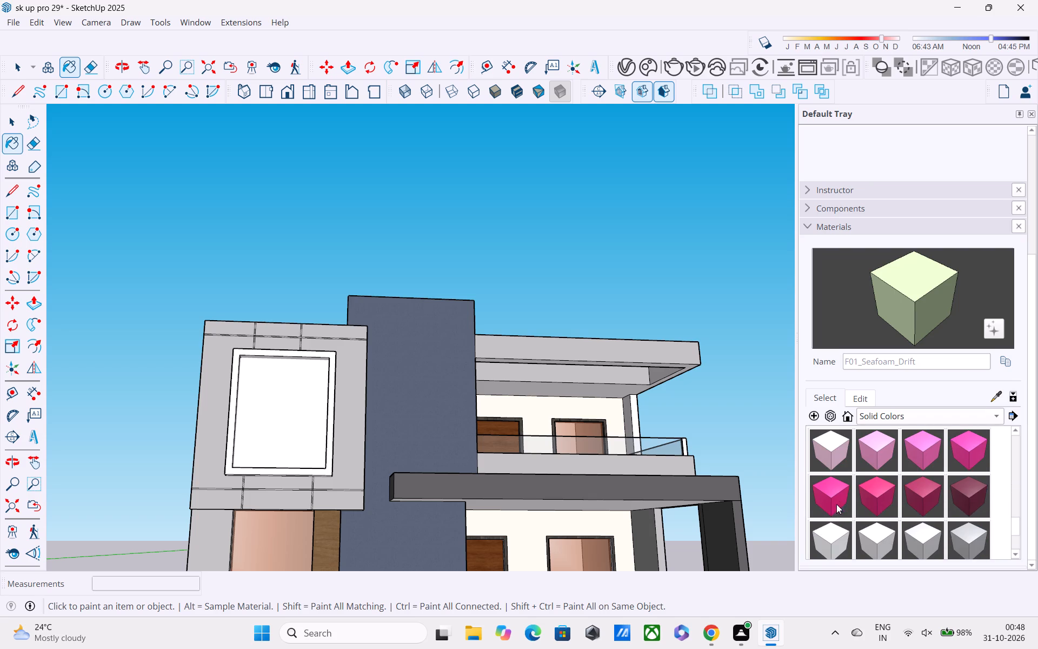
left_click(824, 448)
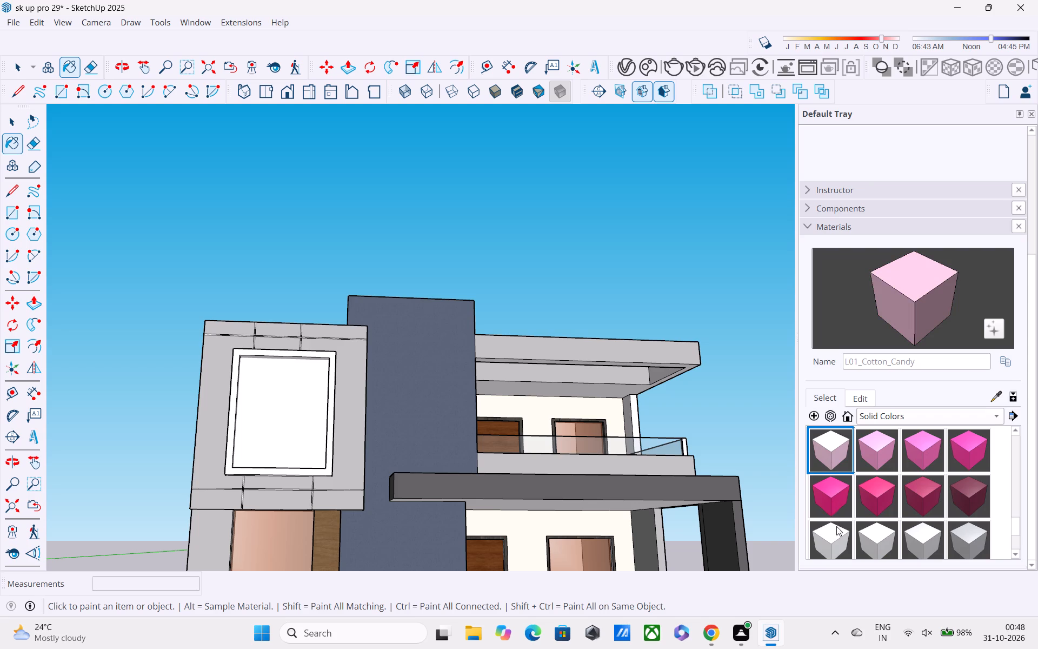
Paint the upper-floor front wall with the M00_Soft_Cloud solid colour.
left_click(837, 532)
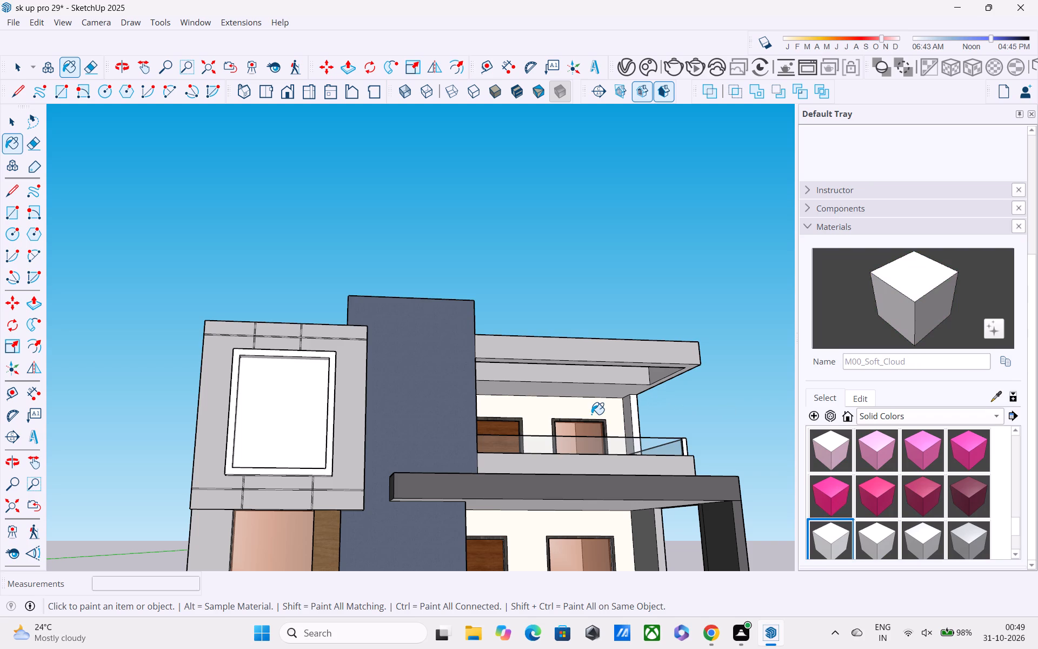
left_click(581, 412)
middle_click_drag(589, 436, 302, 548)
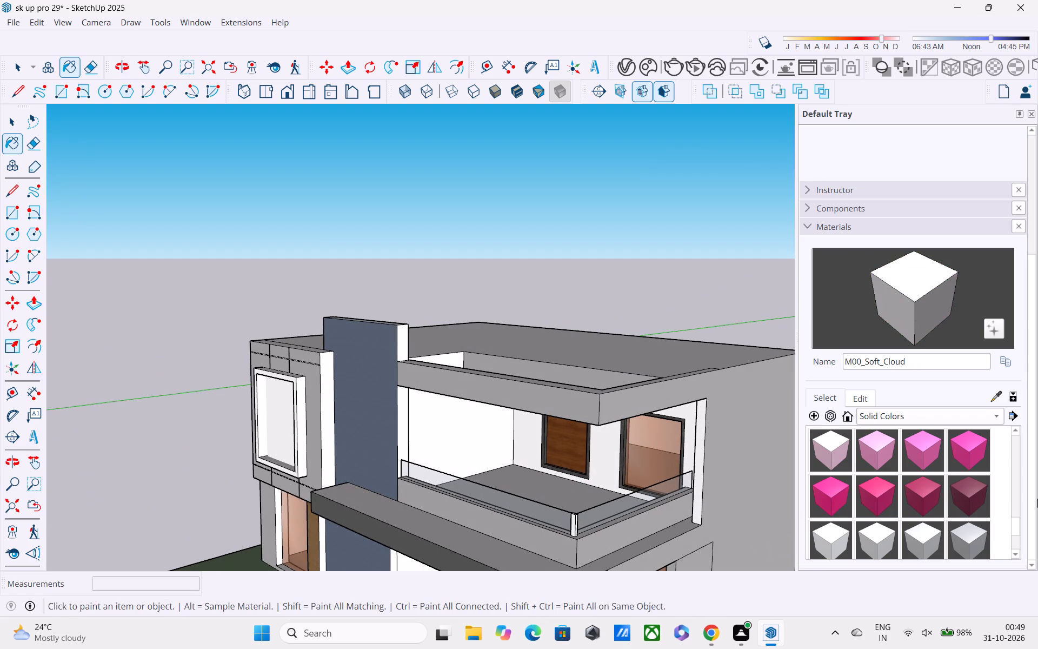
Paint the upper-floor front wall behind the balcony with the M02_Ash_Whisper solid colour.
left_click(928, 532)
middle_click_drag(734, 509, 741, 402)
left_click(684, 372)
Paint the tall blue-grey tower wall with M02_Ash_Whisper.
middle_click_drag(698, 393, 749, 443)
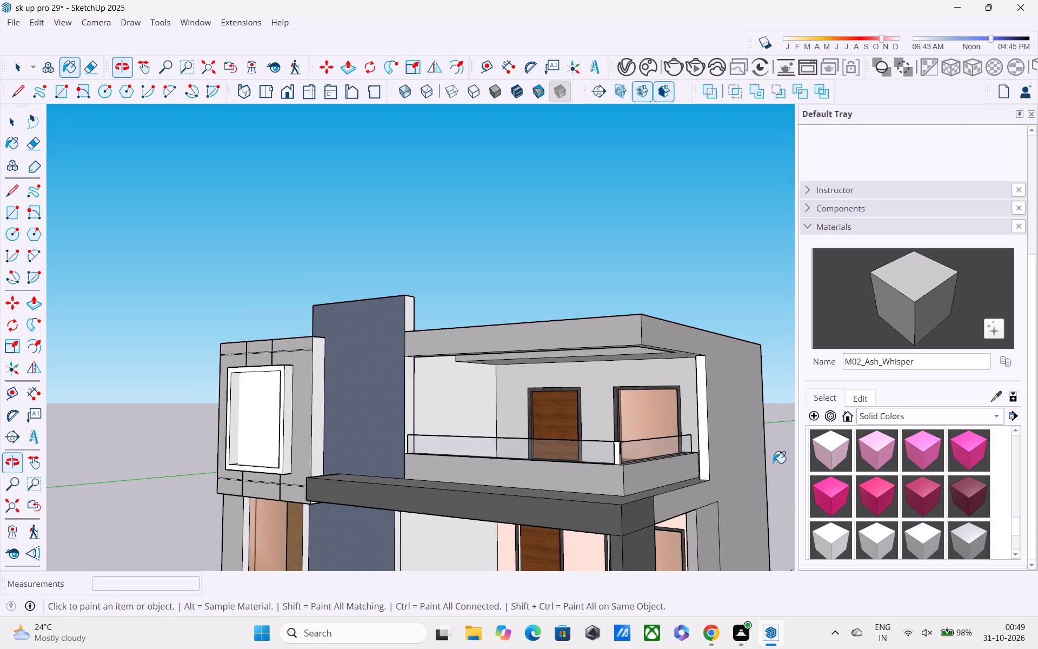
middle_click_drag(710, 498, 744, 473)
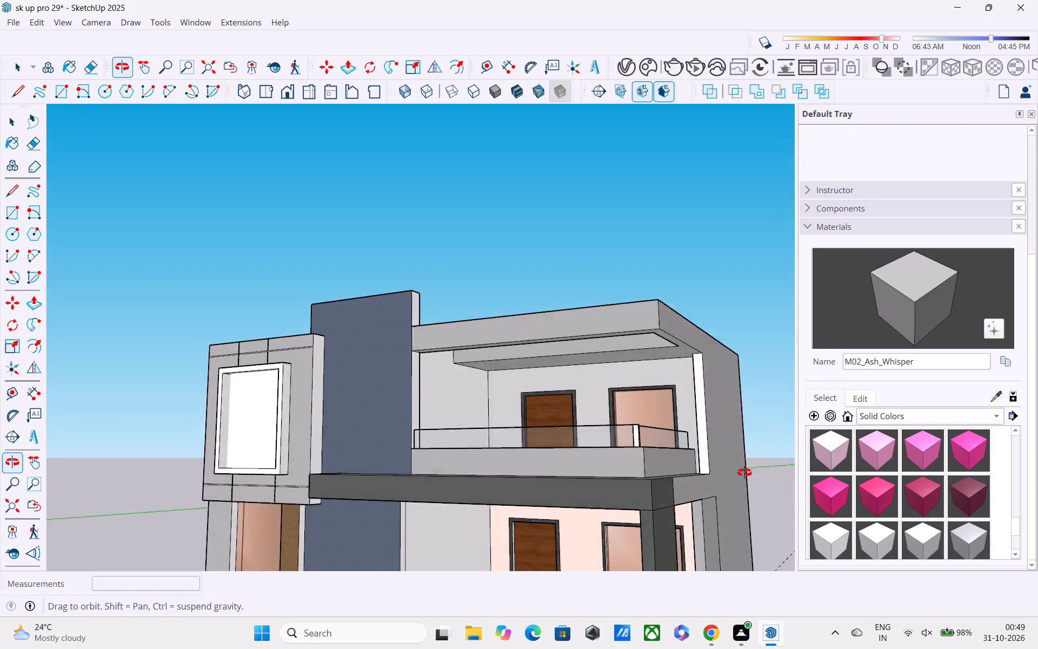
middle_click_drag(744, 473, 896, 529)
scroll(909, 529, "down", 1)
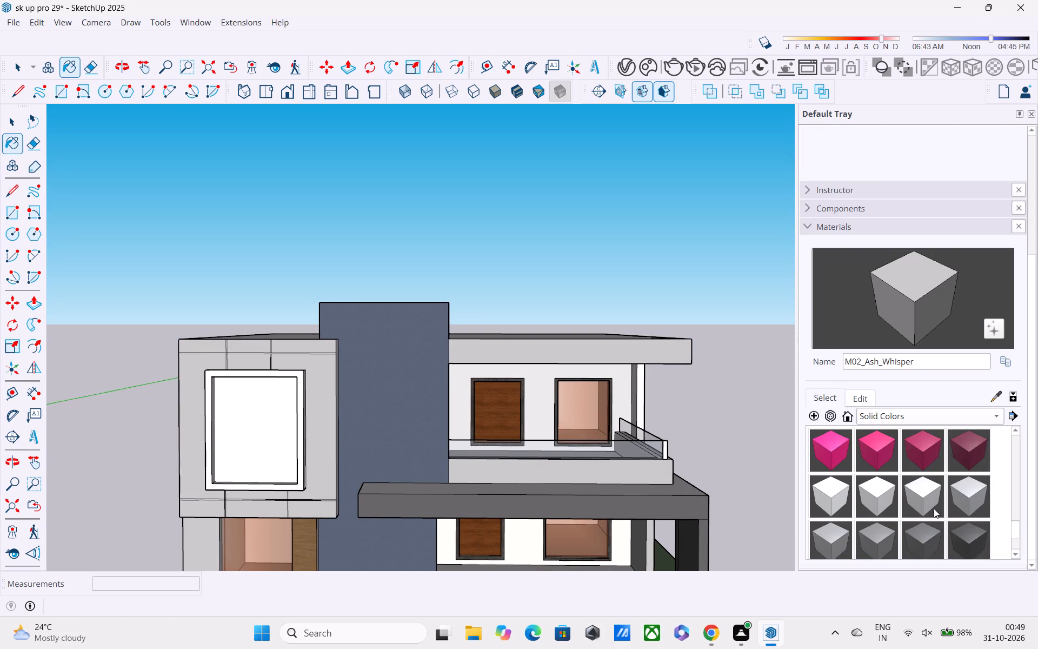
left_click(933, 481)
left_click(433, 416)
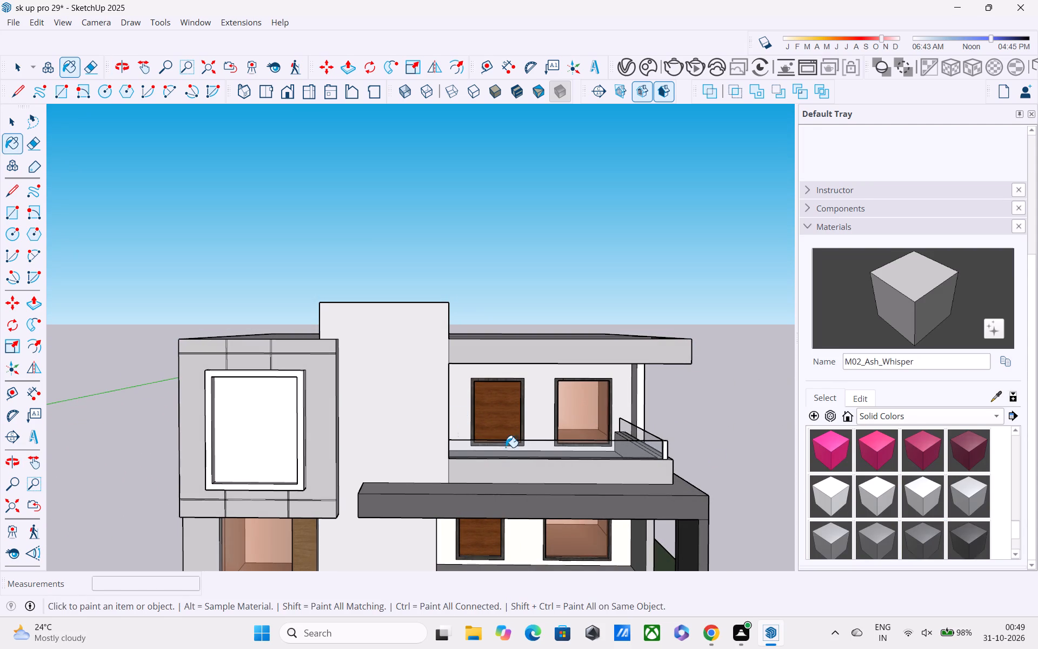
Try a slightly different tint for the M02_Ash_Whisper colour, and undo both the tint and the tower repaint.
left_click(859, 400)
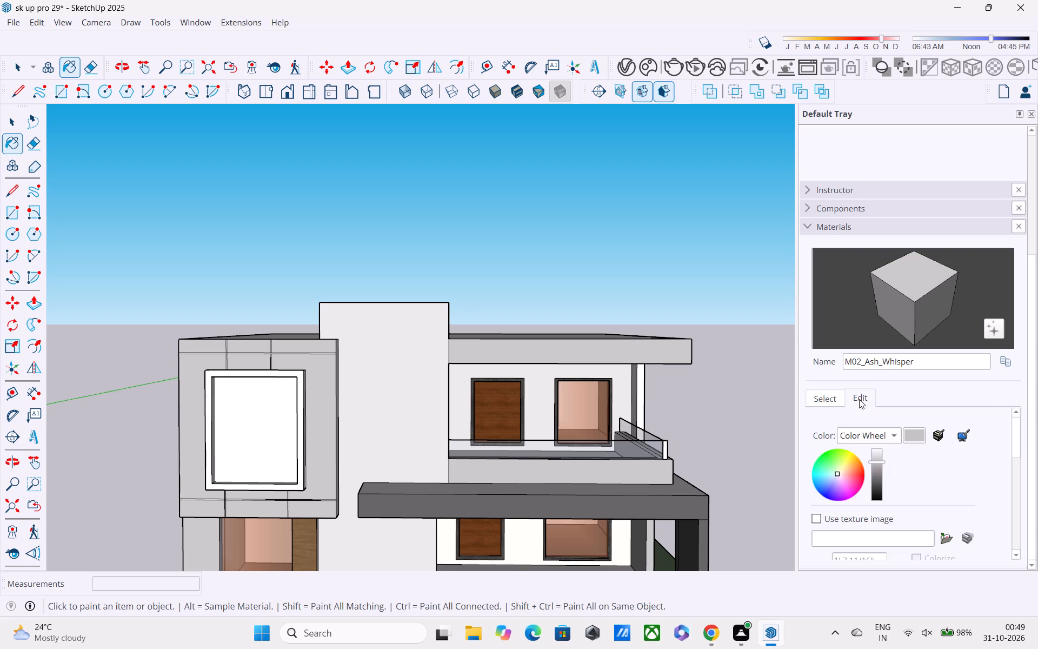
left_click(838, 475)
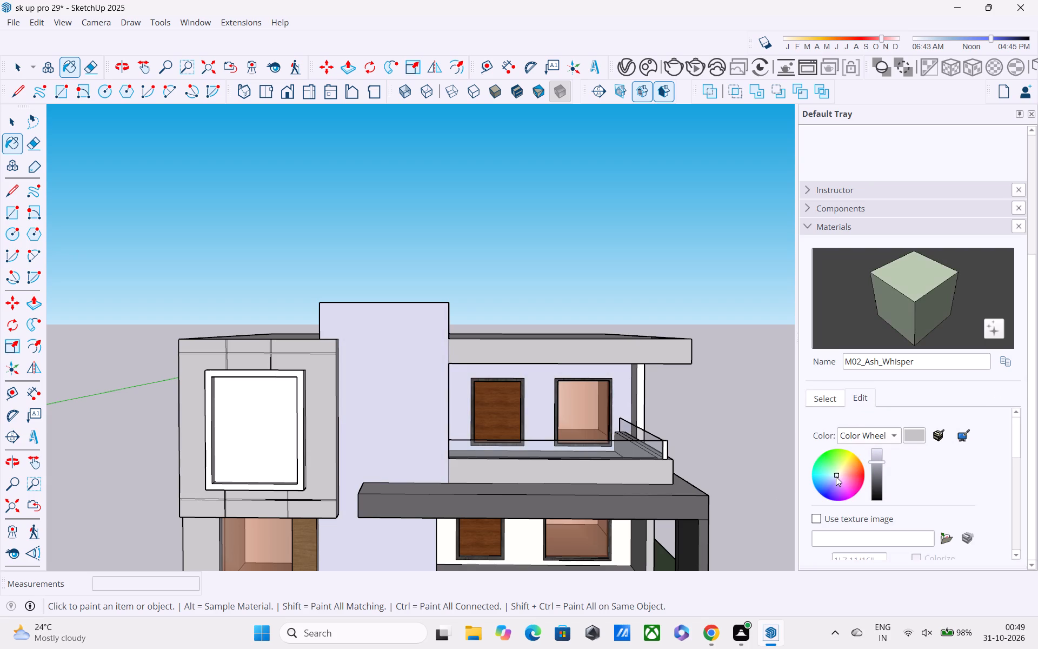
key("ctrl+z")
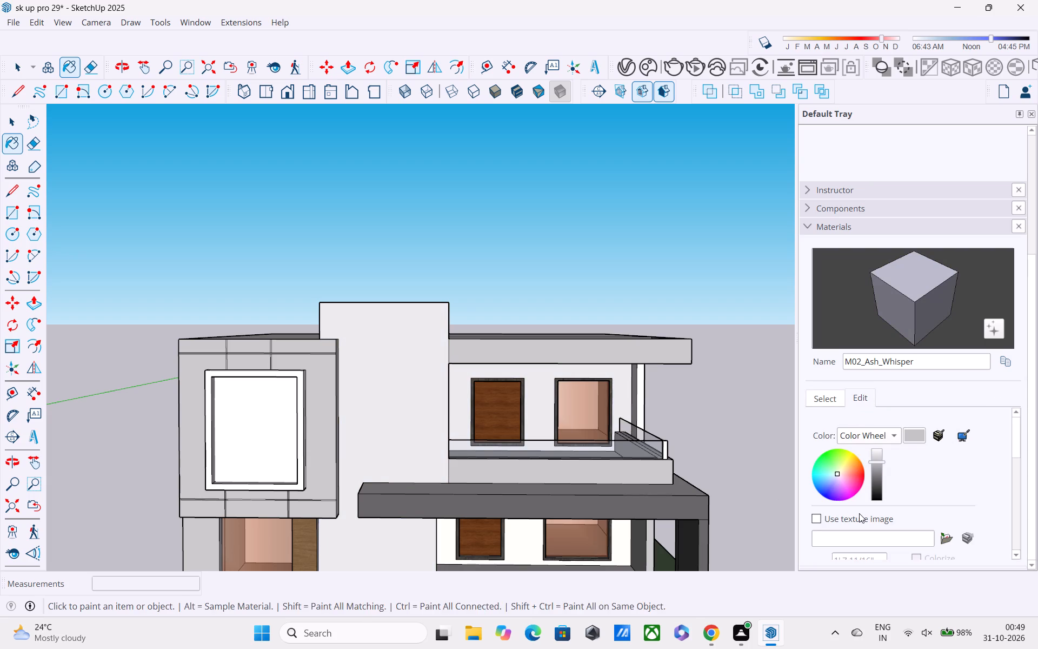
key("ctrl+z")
Paint the ground-floor front wall and the recess side walls beside the tower on both floors with M02_Ash_Whisper.
middle_click_drag(861, 512, 582, 498)
middle_click_drag(581, 477, 581, 476)
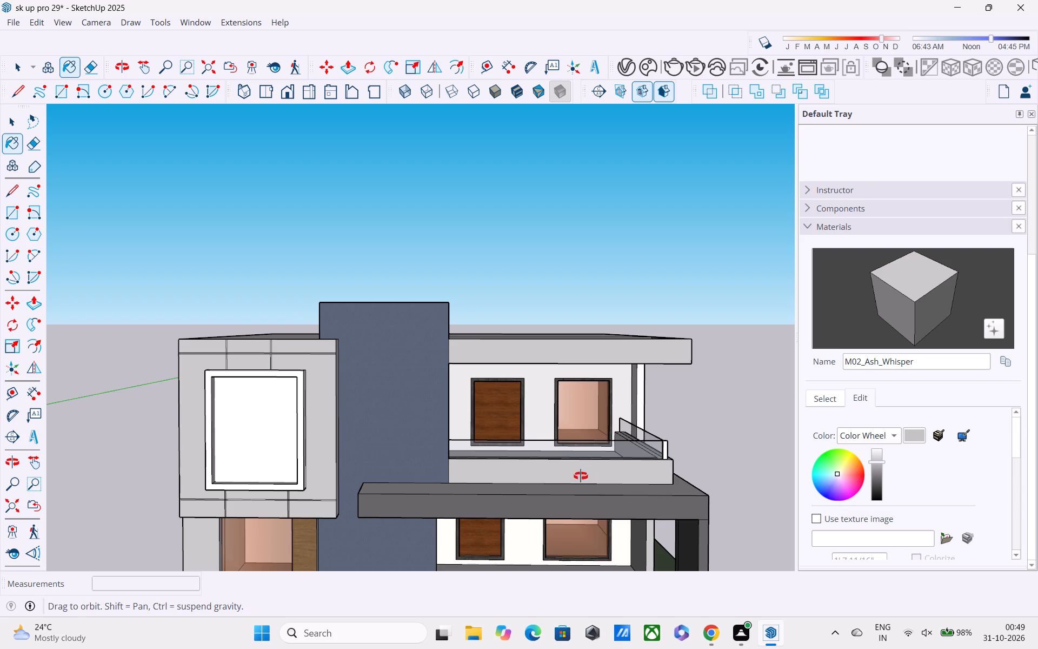
middle_click_drag(581, 476, 503, 442)
left_click(537, 544)
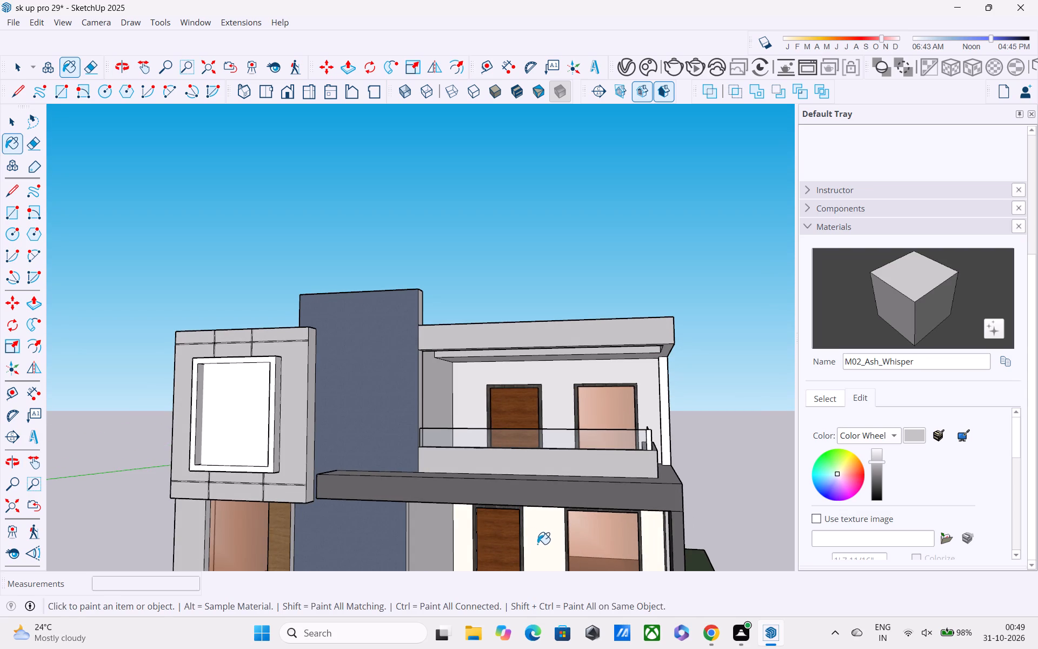
middle_click_drag(555, 549, 537, 526)
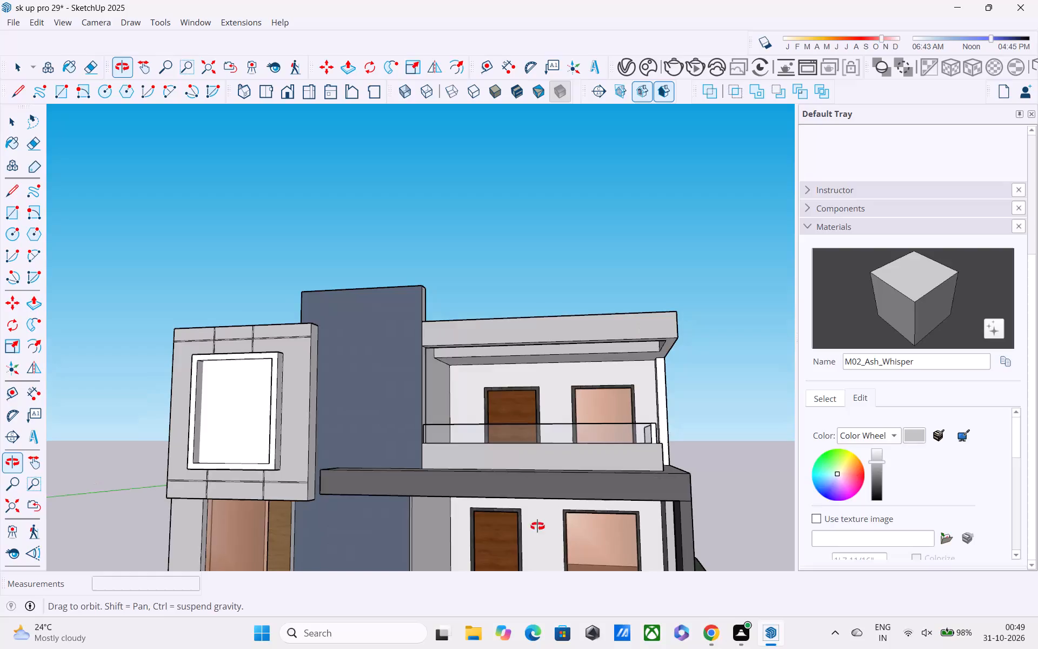
middle_click_drag(537, 526, 464, 505)
left_click(436, 541)
middle_click_drag(451, 551, 453, 610)
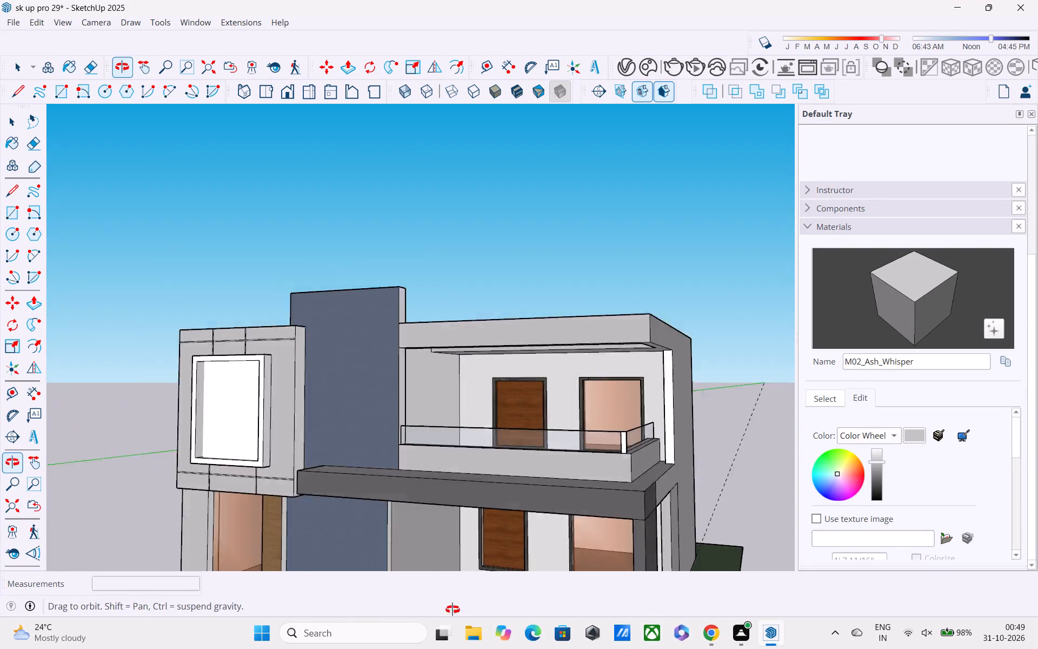
middle_click_drag(453, 610, 328, 627)
left_click(465, 426)
Examine the repainted house exterior from farther away, from the front and from the tower side.
middle_click_drag(485, 439, 677, 431)
scroll(683, 426, "down", 2)
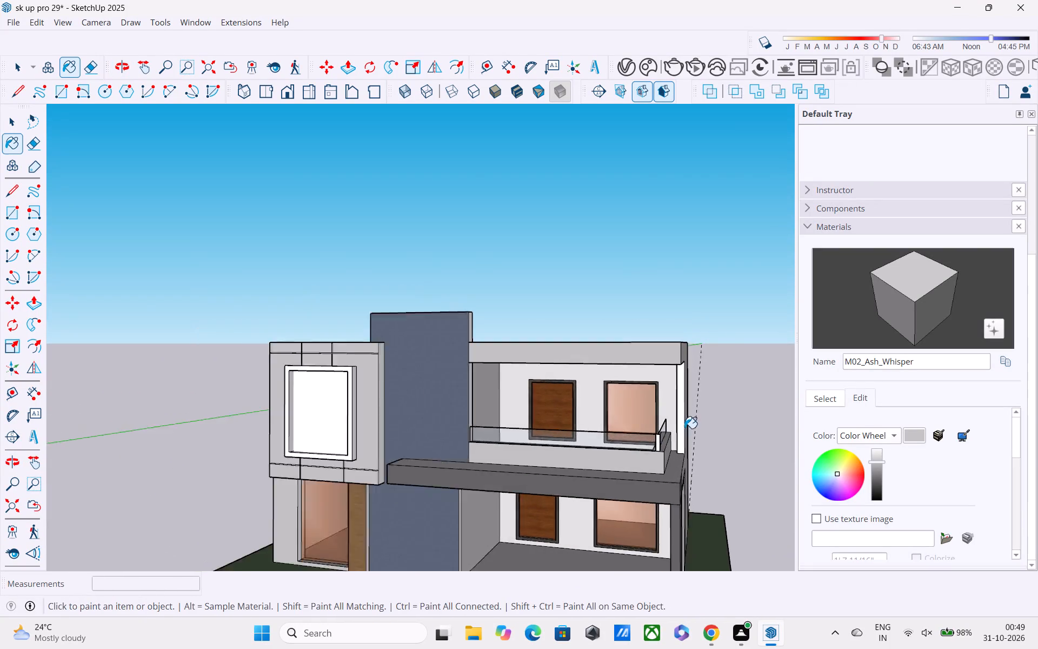
scroll(684, 428, "down", 2)
middle_click_drag(673, 478, 826, 454)
middle_click_drag(747, 467, 848, 535)
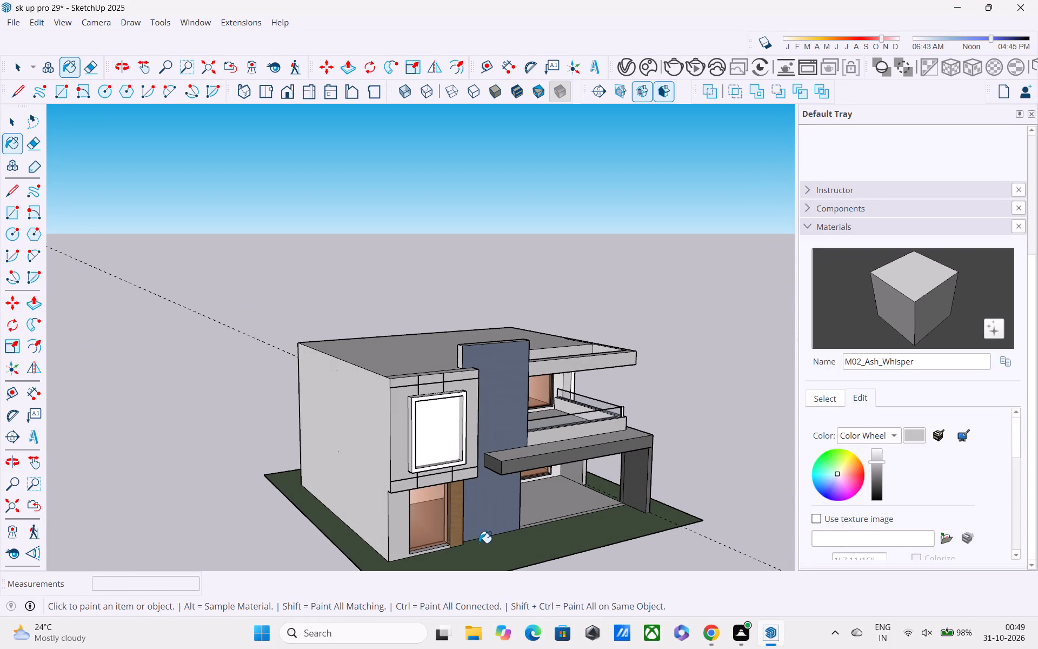
Paint the green ground slab and the house's large white side wall with M02_Ash_Whisper.
left_click(500, 564)
middle_click_drag(500, 564, 674, 519)
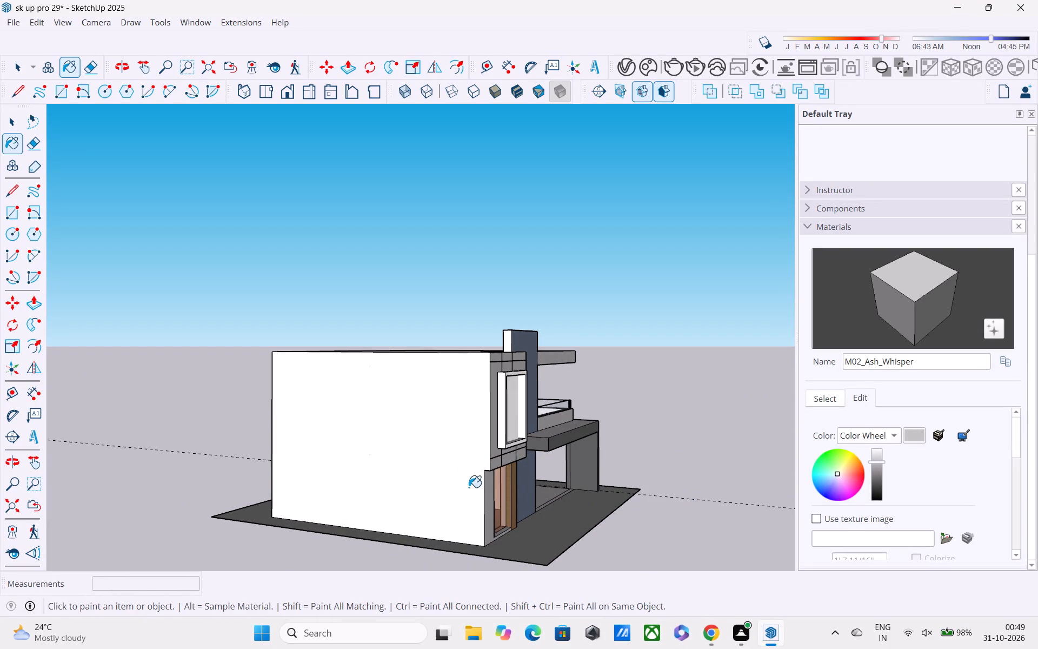
left_click(449, 474)
middle_click_drag(506, 473, 62, 571)
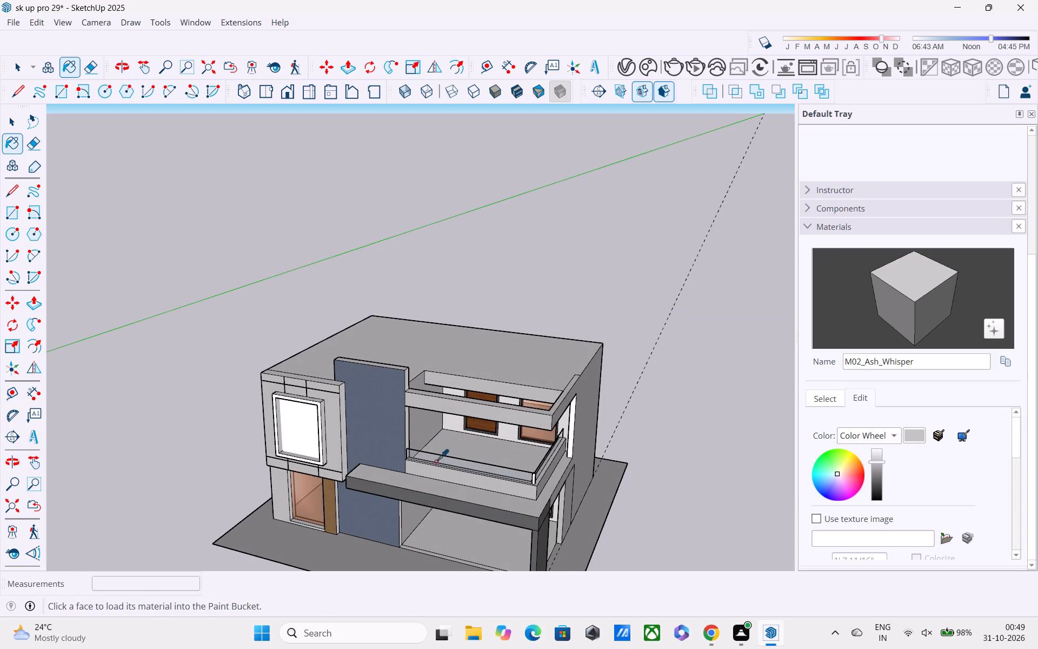
key("space")
Examine the painted house exterior from the front and from the porch side.
middle_click_drag(458, 460, 543, 409)
scroll(571, 395, "down", 1)
middle_click_drag(568, 386, 568, 335)
scroll(613, 461, "up", 3)
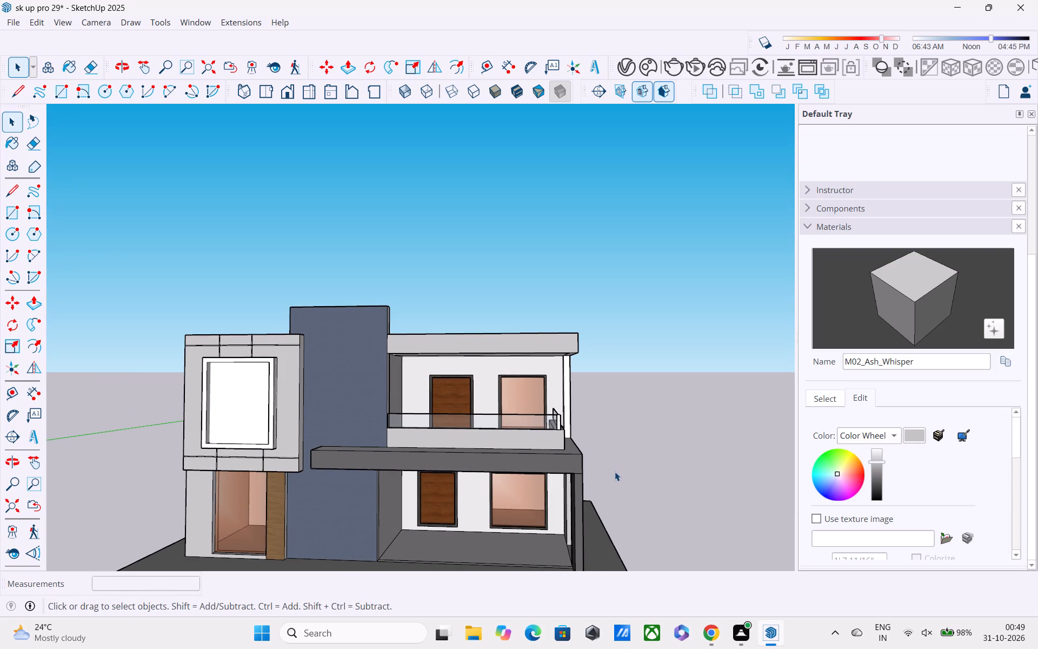
middle_click_drag(604, 493, 604, 419, "shift")
middle_click_drag(615, 427, 374, 469)
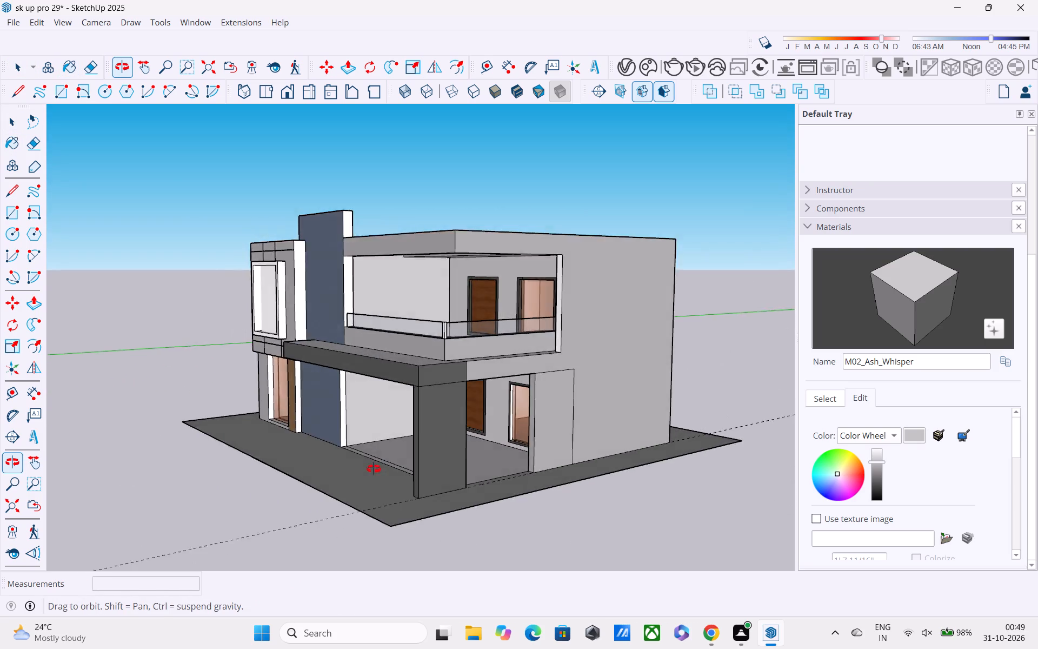
middle_click_drag(374, 469, 617, 461)
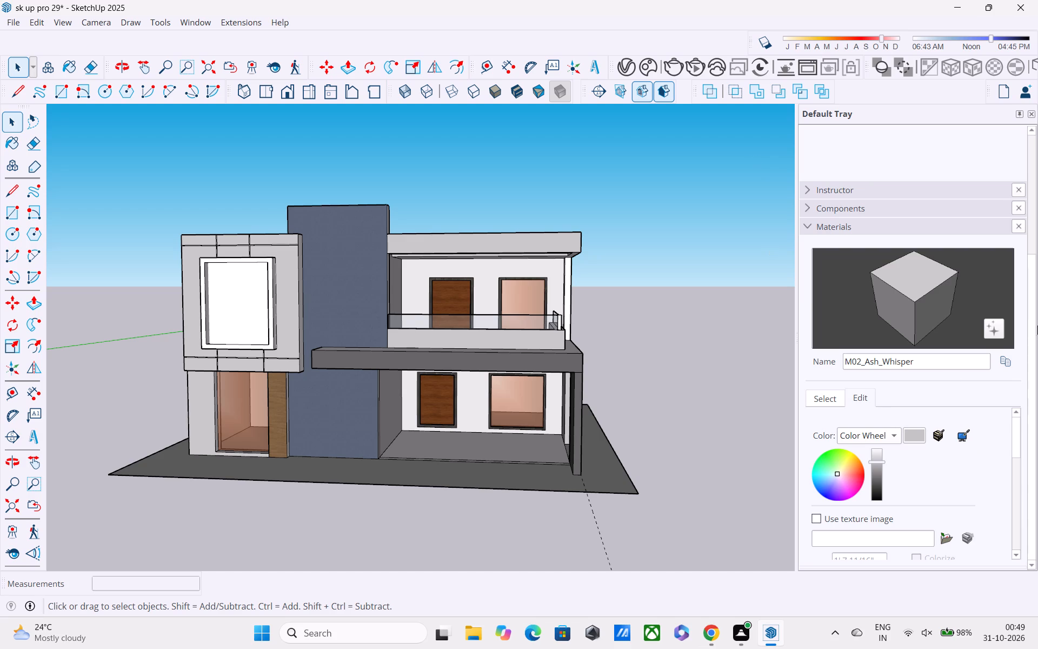
Sample the Glass_Mirror_01 material from the ground-floor front window and paint the white upper-floor front window pane with it.
scroll(967, 421, "up", 1)
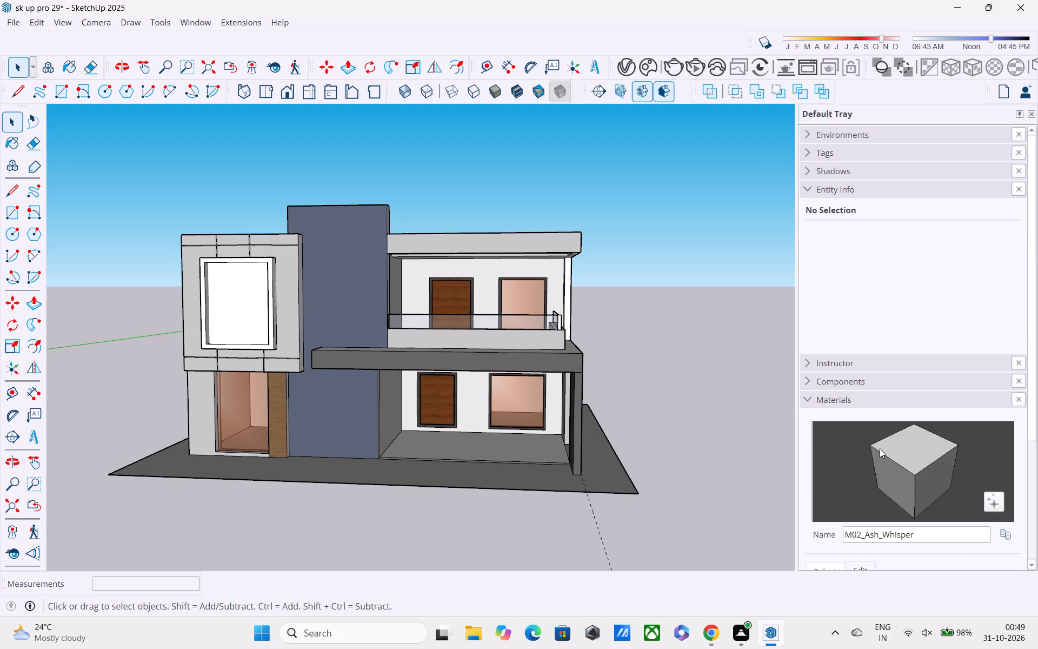
scroll(880, 448, "down", 1)
left_click(828, 400)
left_click(992, 393)
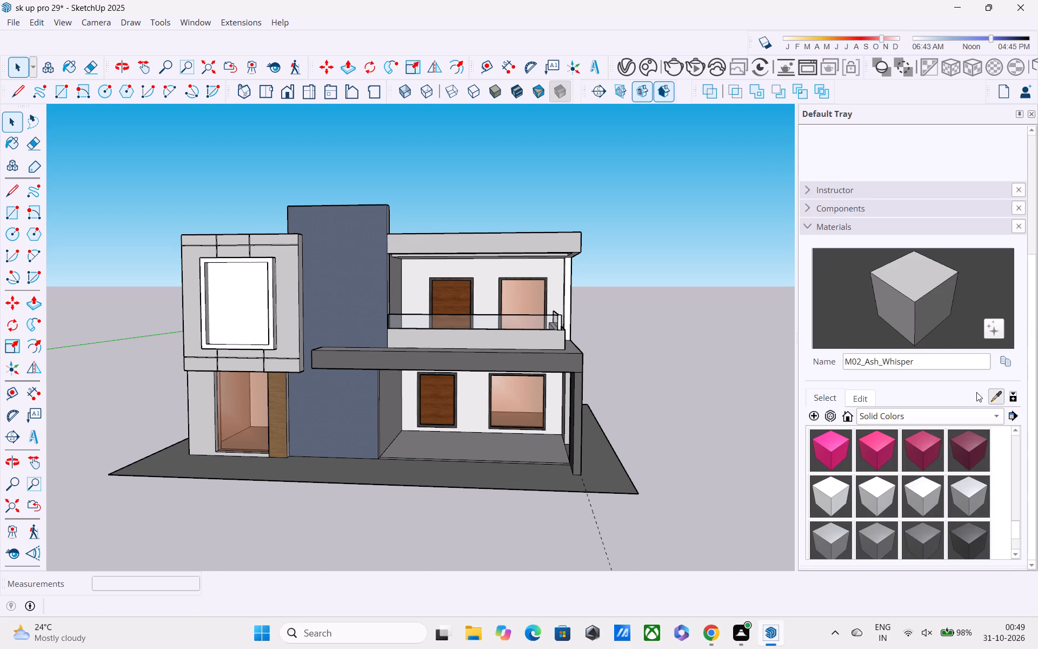
left_click(236, 425)
left_click(230, 315)
middle_click_drag(269, 343, 298, 350)
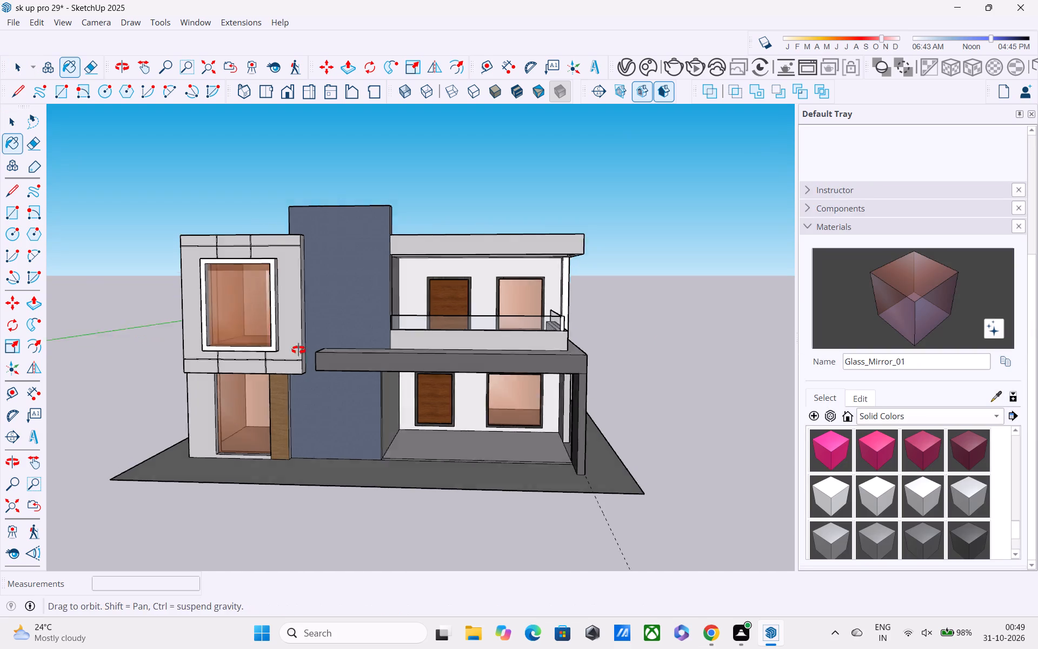
middle_click_drag(298, 350, 375, 336)
scroll(588, 273, "down", 3)
key("space")
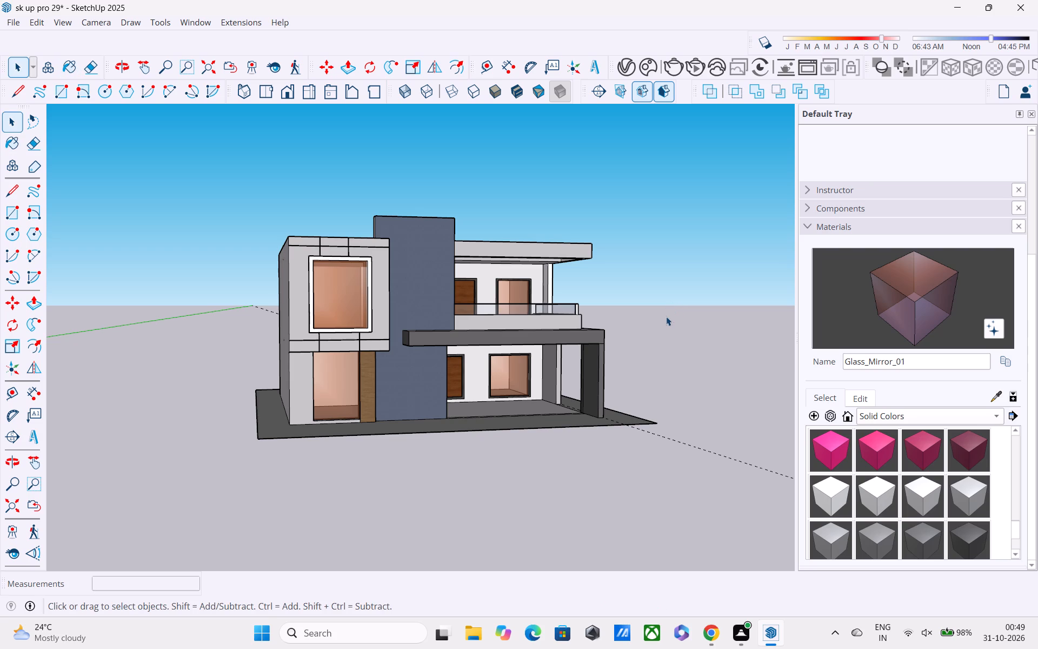
left_click(666, 315)
Raise the ground-floor porch floor by 6" with Push/Pull.
middle_click_drag(569, 426, 540, 486)
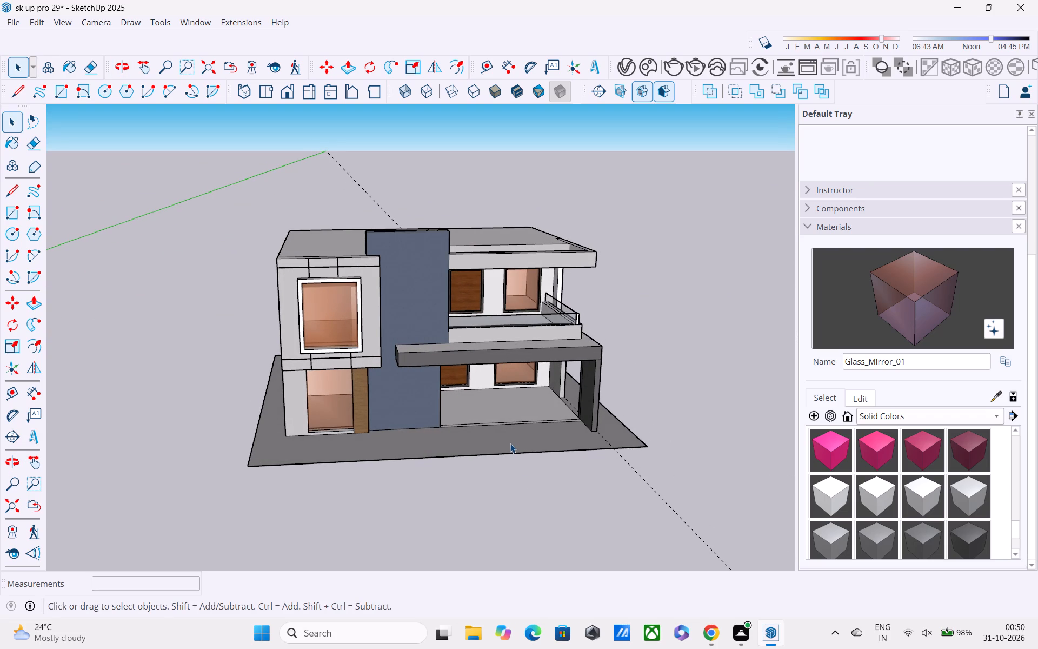
scroll(510, 443, "up", 1)
key("p")
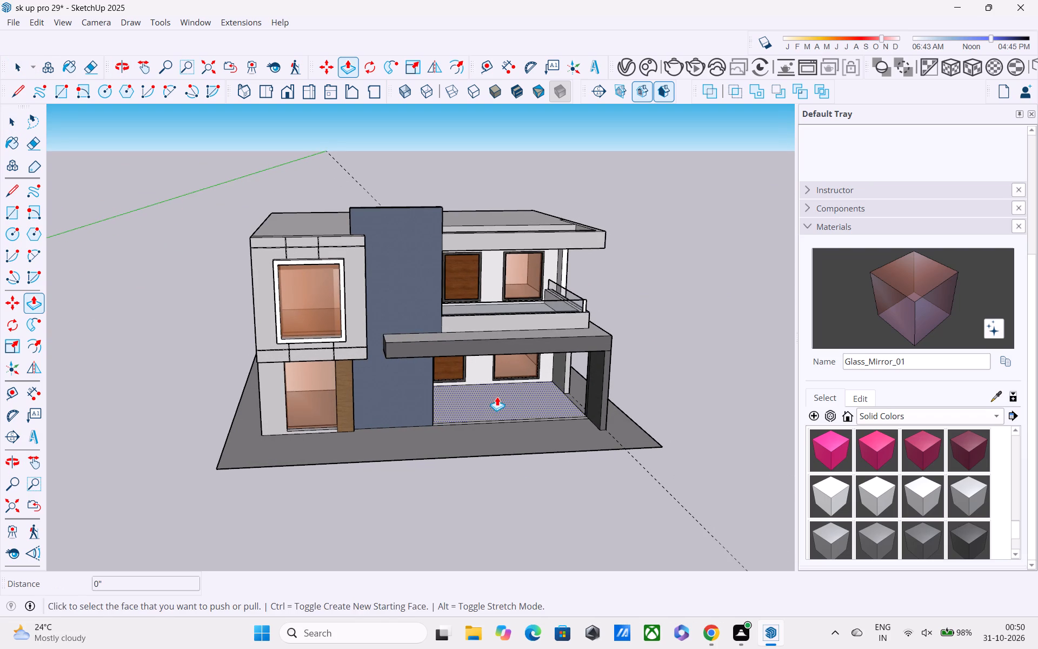
left_click(497, 407)
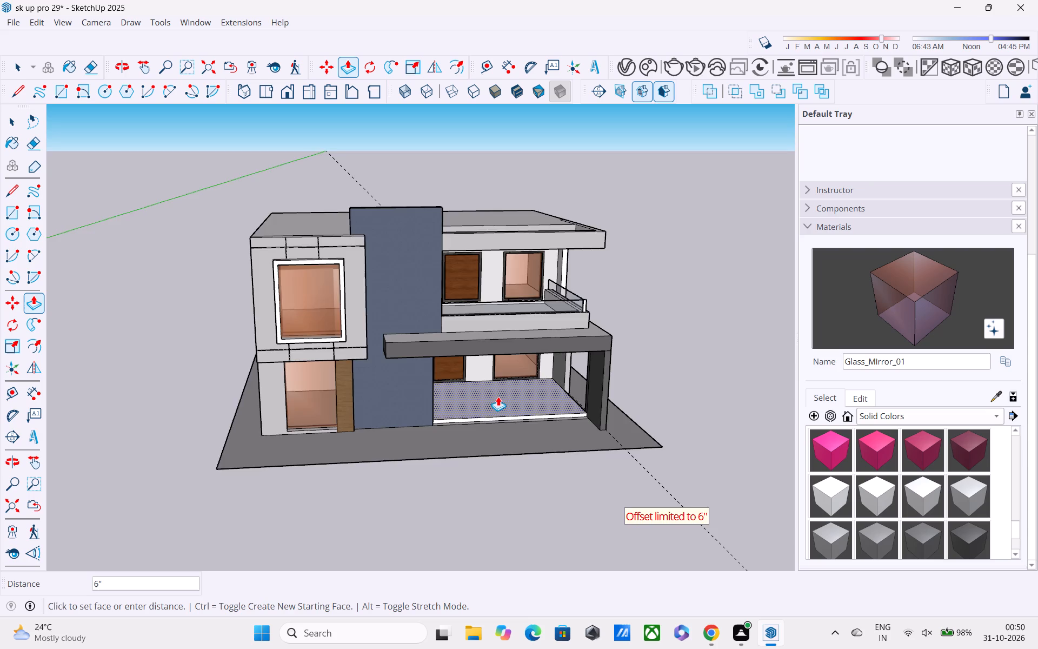
scroll(498, 396, "up", 3)
middle_click_drag(498, 396, 481, 340)
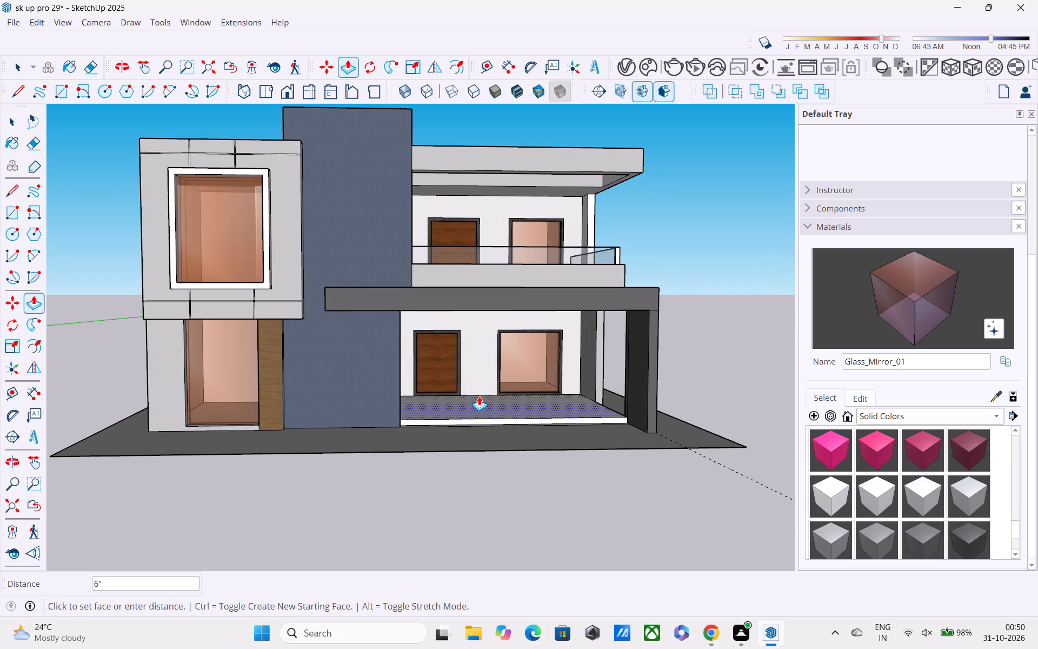
left_click(479, 406)
scroll(475, 421, "up", 3)
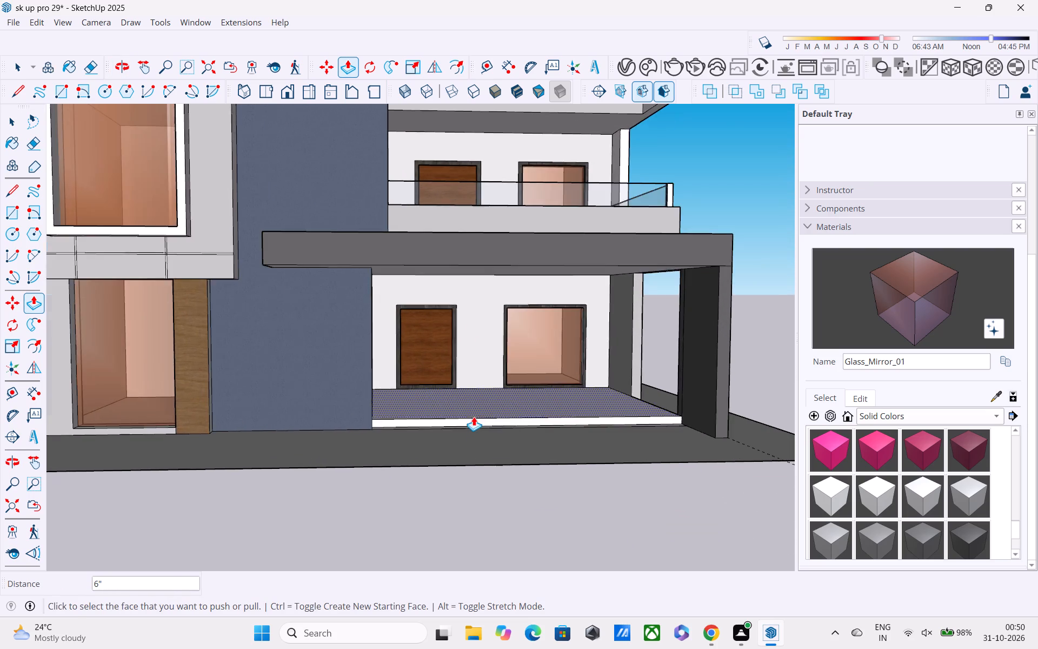
scroll(471, 412, "up", 11)
key("space")
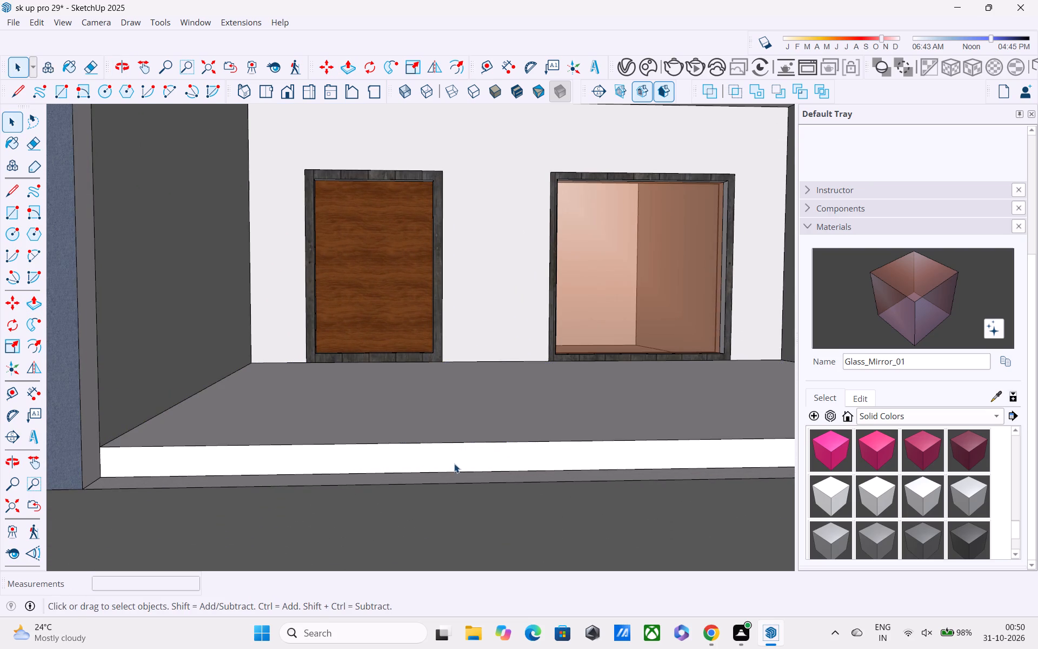
Measure the height of the raised porch floor's white front face.
key("l")
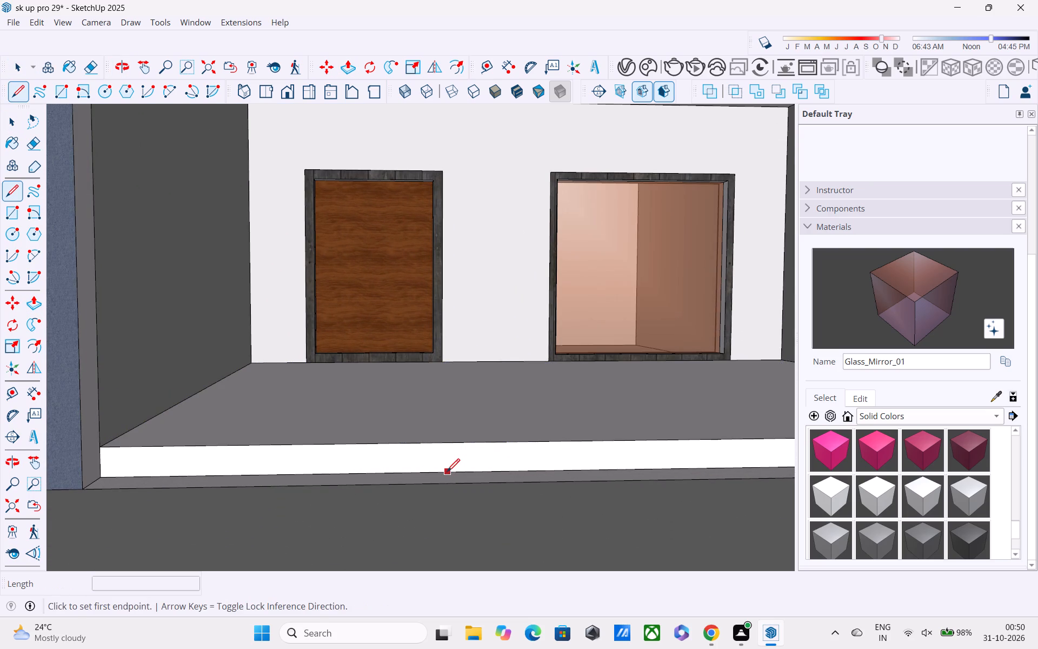
left_click(447, 473)
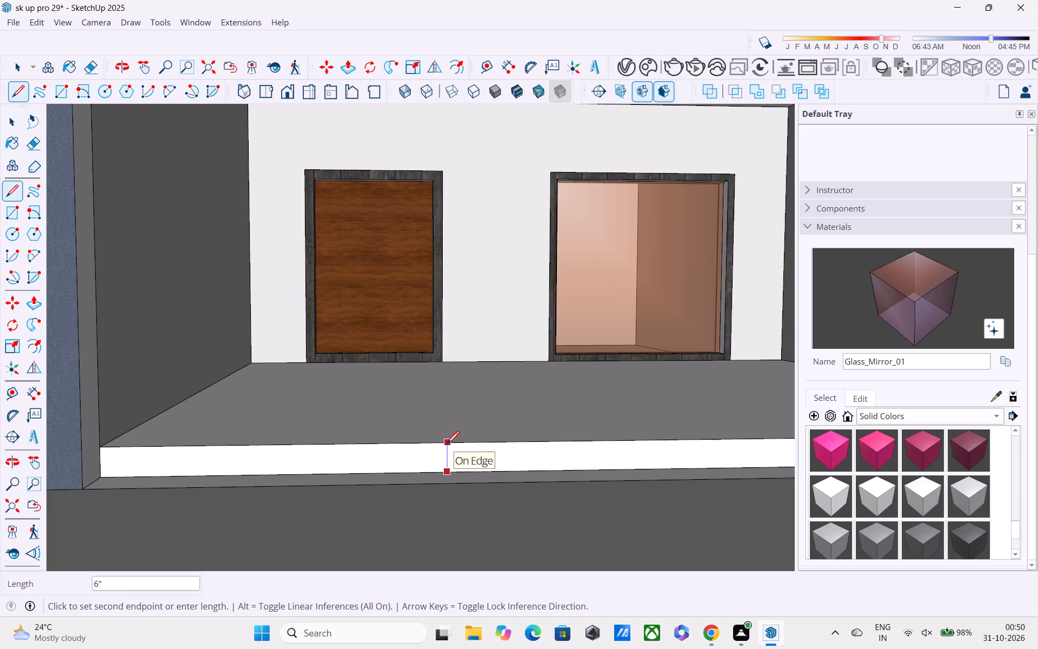
key("Escape")
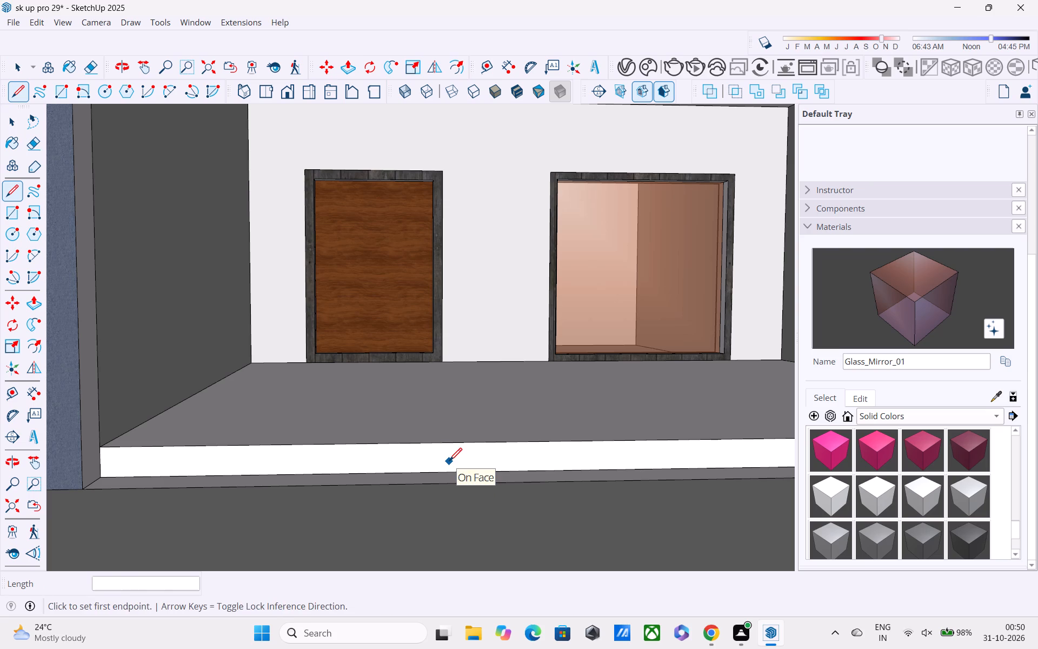
scroll(449, 462, "down", 4)
key("space")
scroll(467, 484, "down", 5)
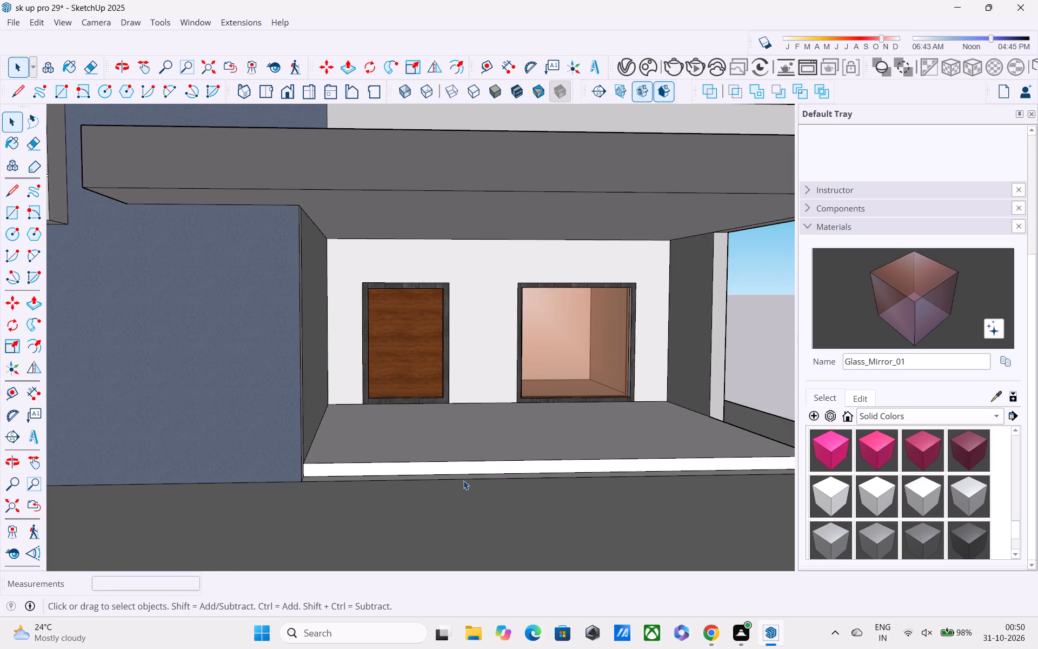
Raise the porch floor further with Push/Pull, by 3" and by another 1".
middle_click_drag(463, 480, 357, 479)
scroll(364, 446, "down", 5)
middle_click_drag(488, 451, 486, 466)
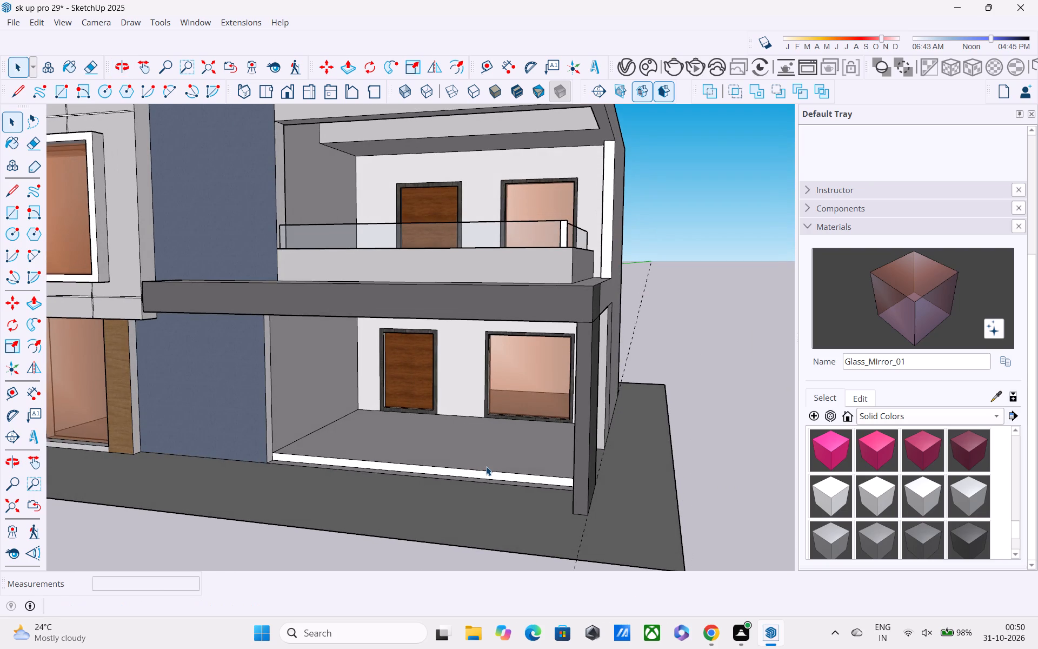
key("p")
left_click(485, 452)
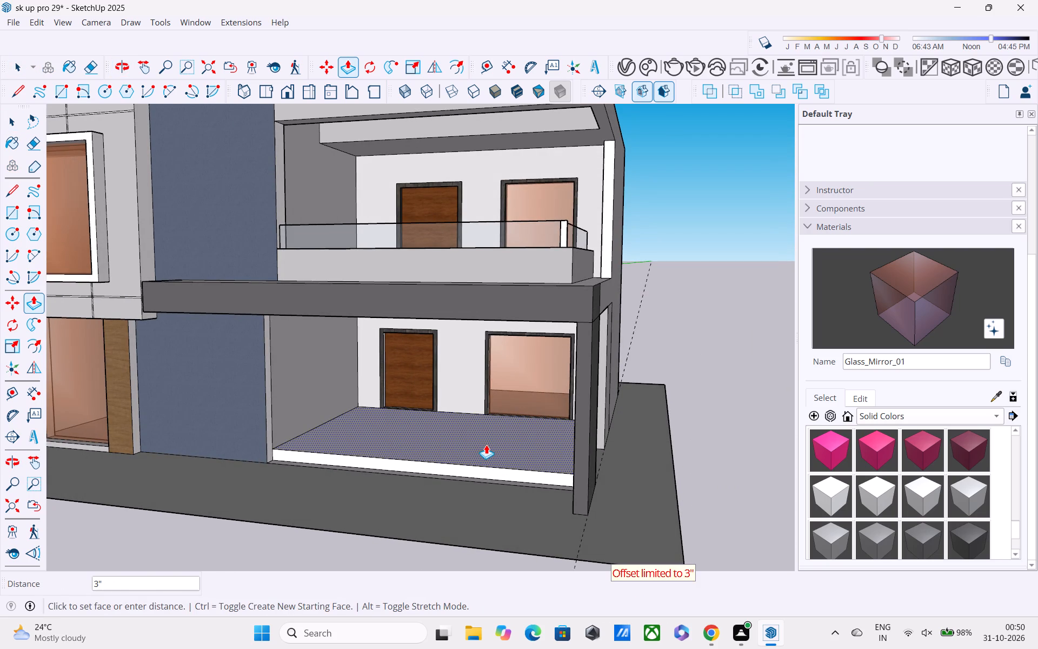
left_click_drag(485, 447, 488, 435)
left_click_drag(484, 446, 485, 442)
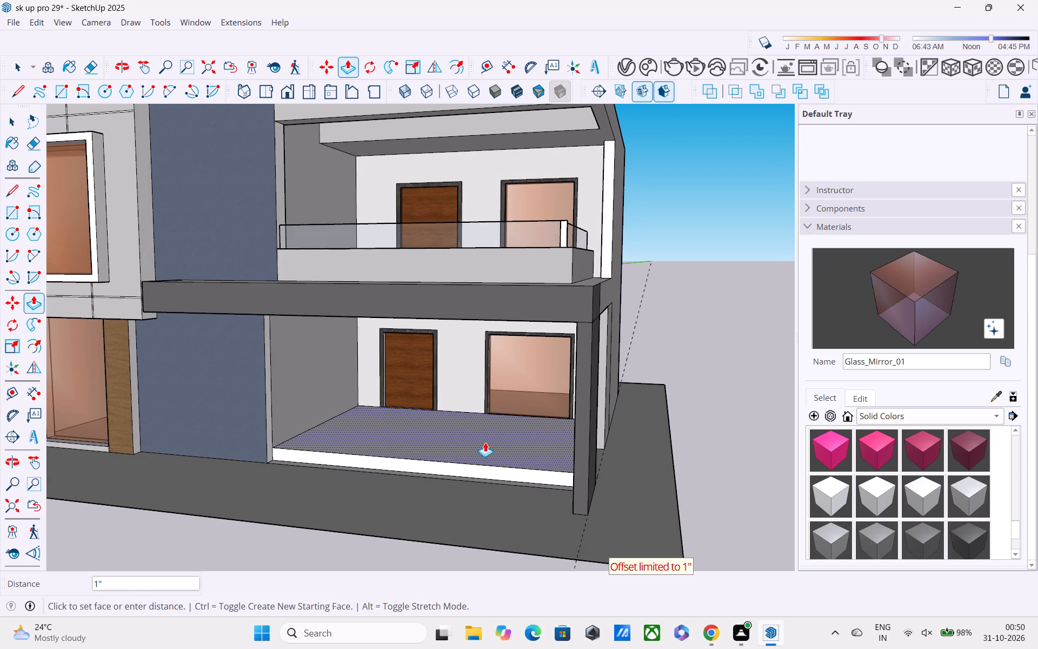
left_click_drag(485, 442, 488, 436)
middle_click_drag(488, 426, 536, 336)
scroll(537, 357, "down", 2)
middle_click_drag(544, 399, 560, 478)
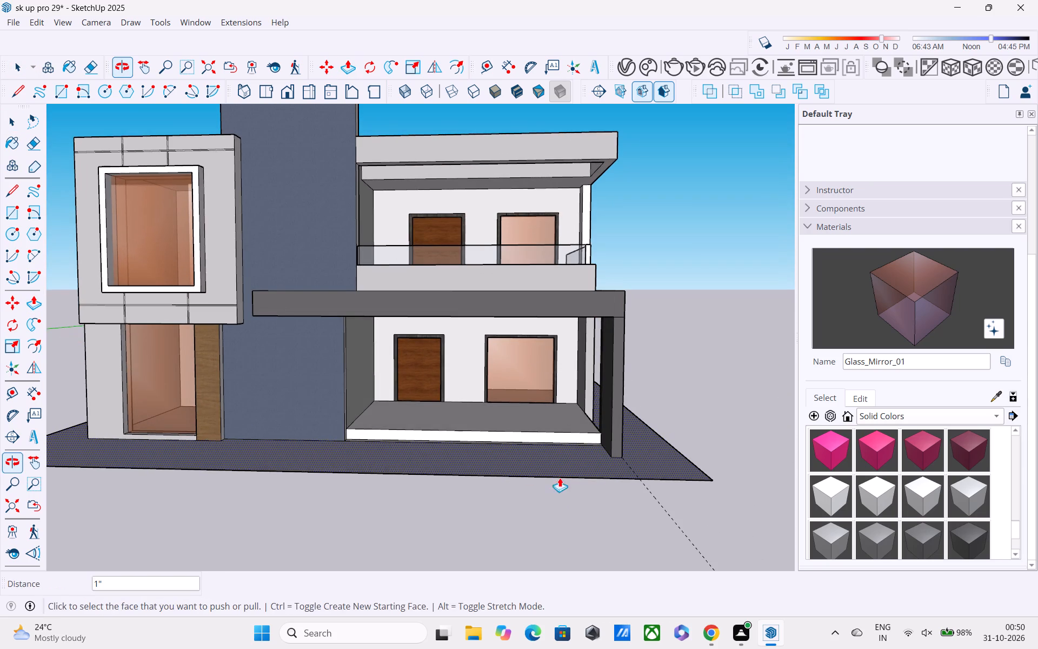
middle_click_drag(560, 478, 560, 478)
key("space")
Measure the full height of the porch floor's white front face.
scroll(515, 429, "up", 3)
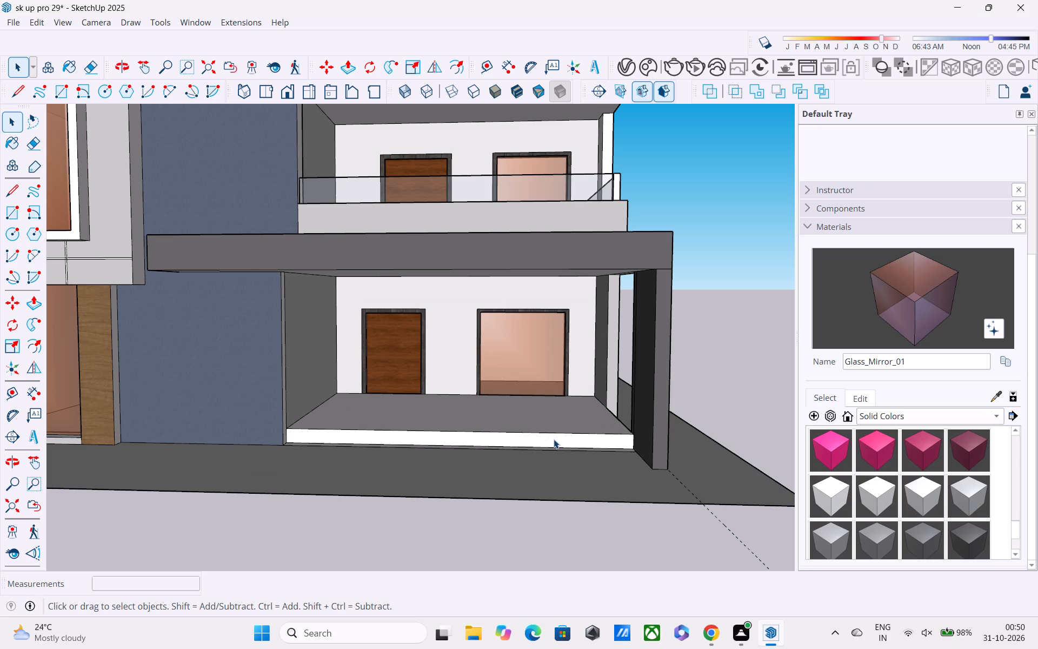
key("l")
scroll(551, 447, "up", 3)
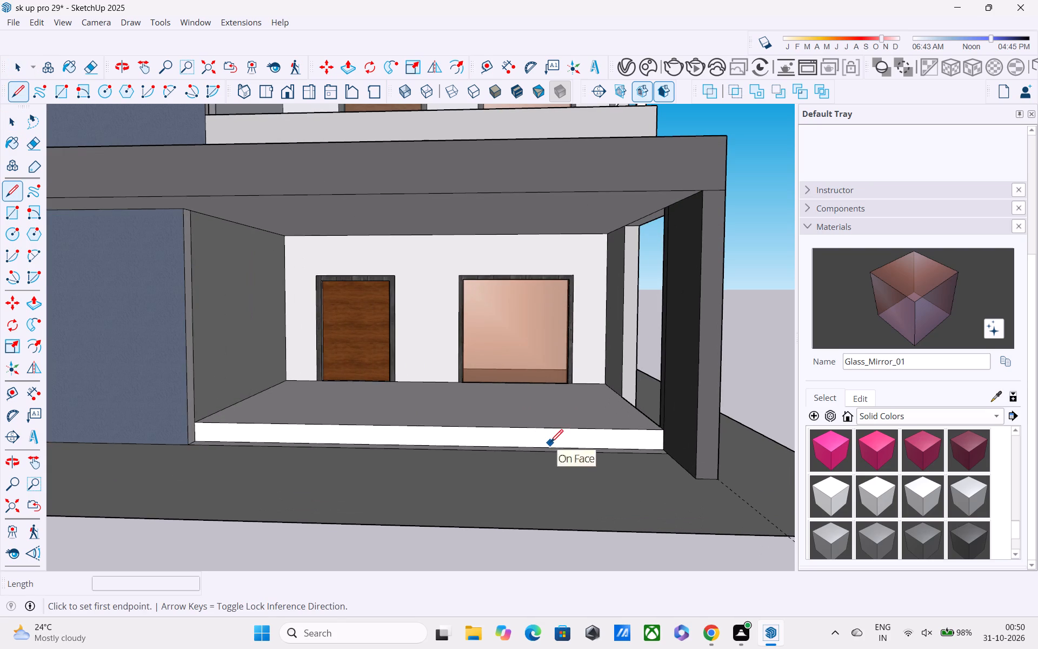
left_click(550, 447)
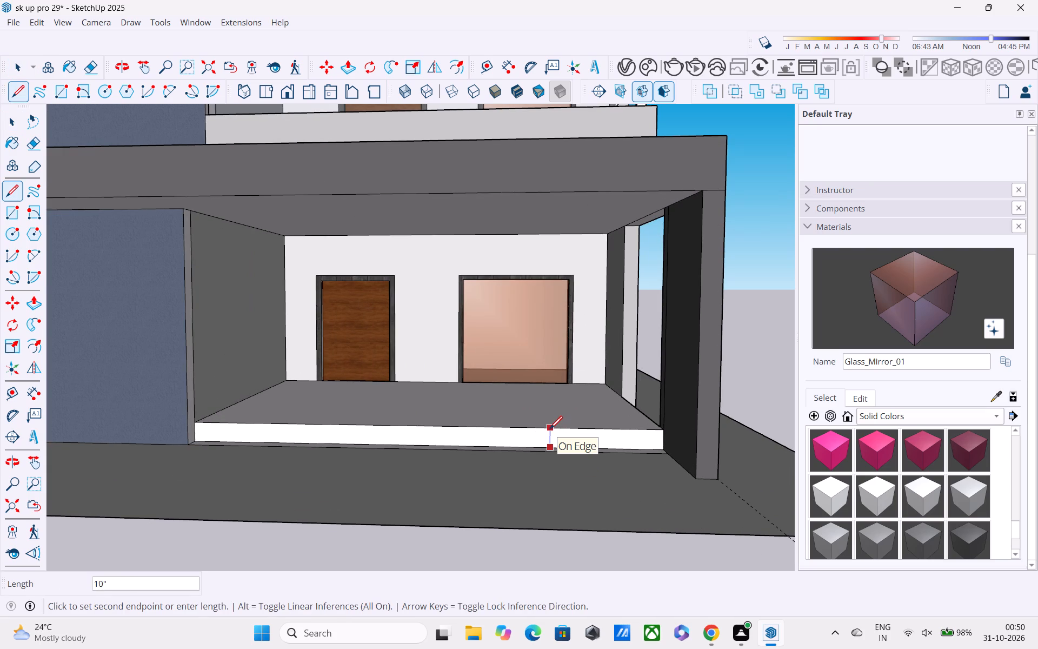
key("Escape")
key("space")
Place a guide 6" below the top front edge of the raised porch floor.
key("l")
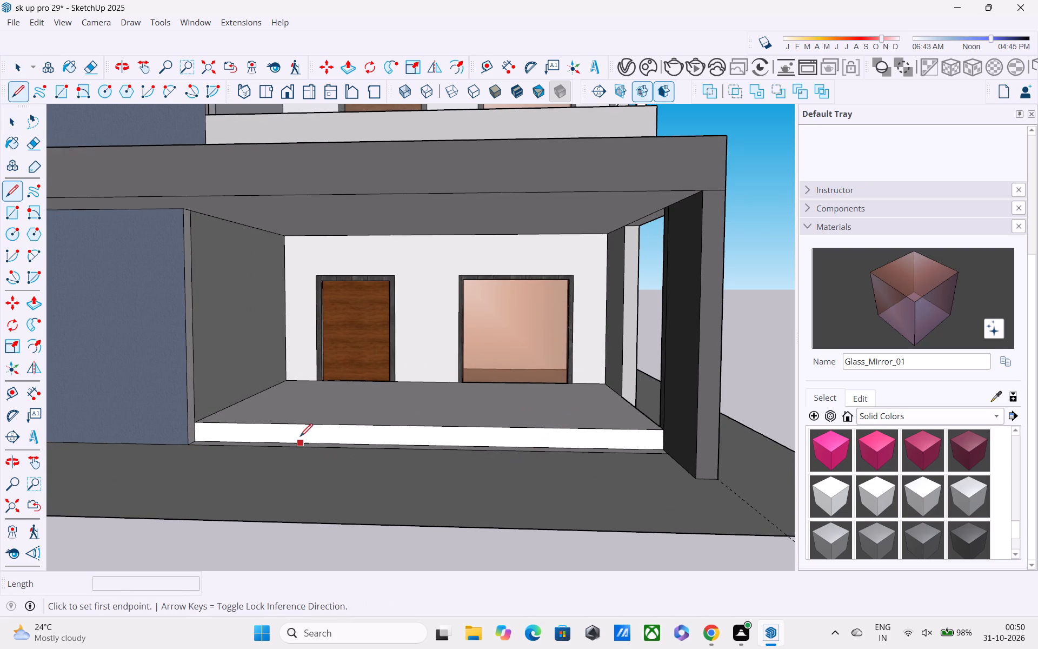
key("t")
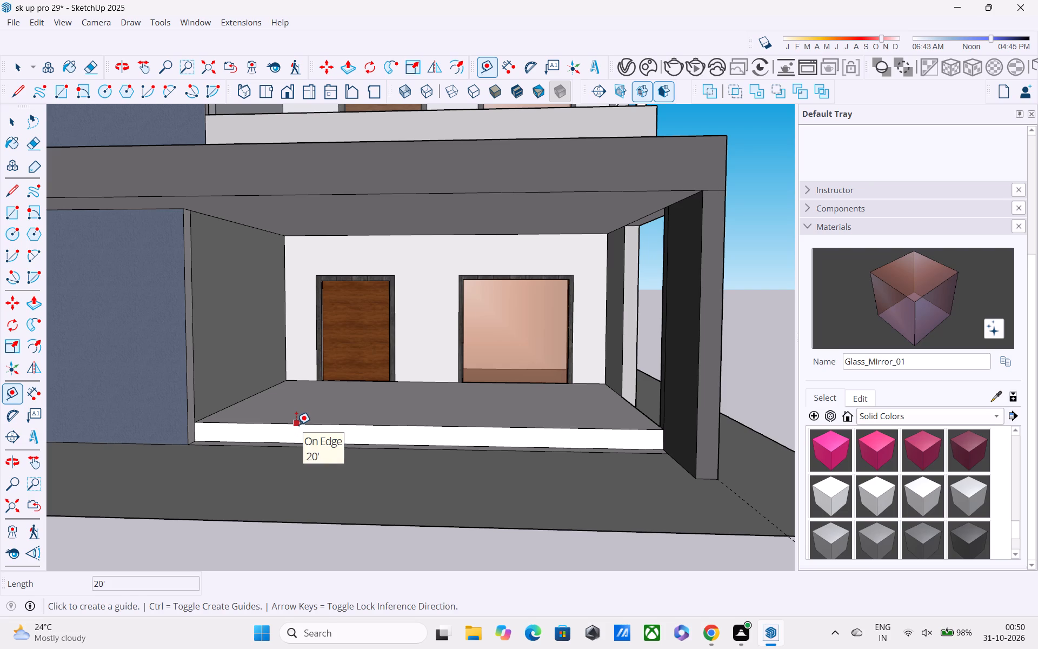
left_click(296, 425)
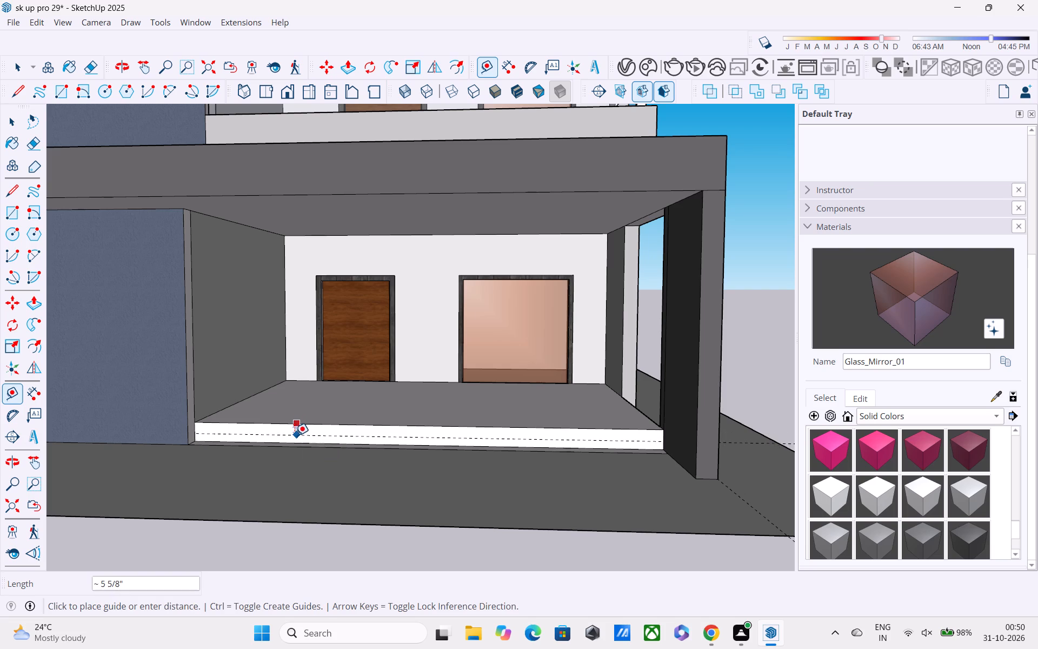
type("6\"")
key("Return")
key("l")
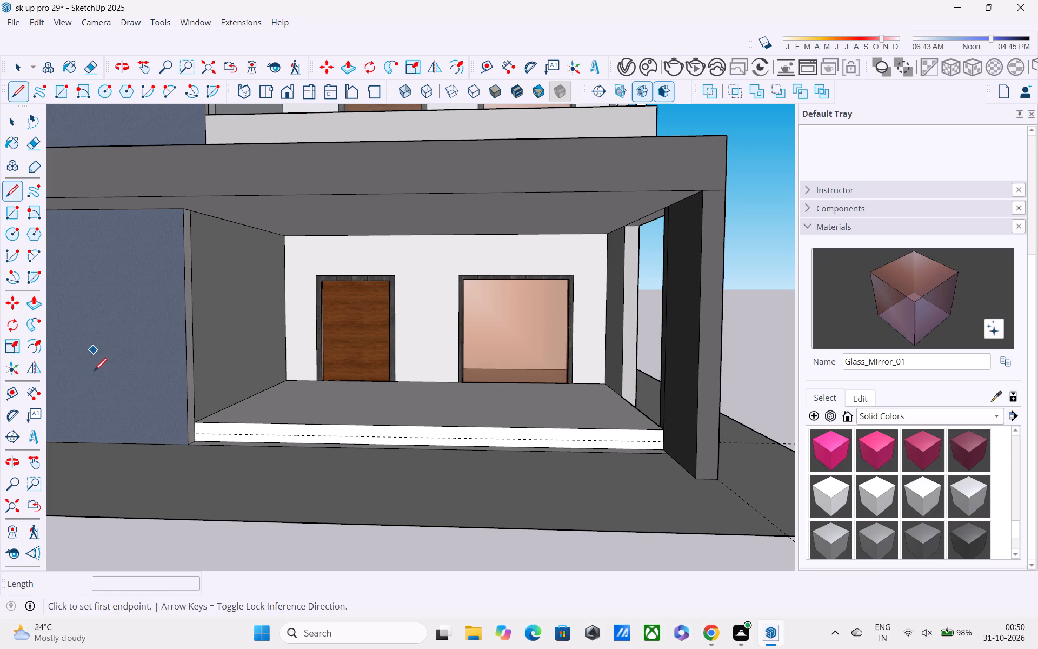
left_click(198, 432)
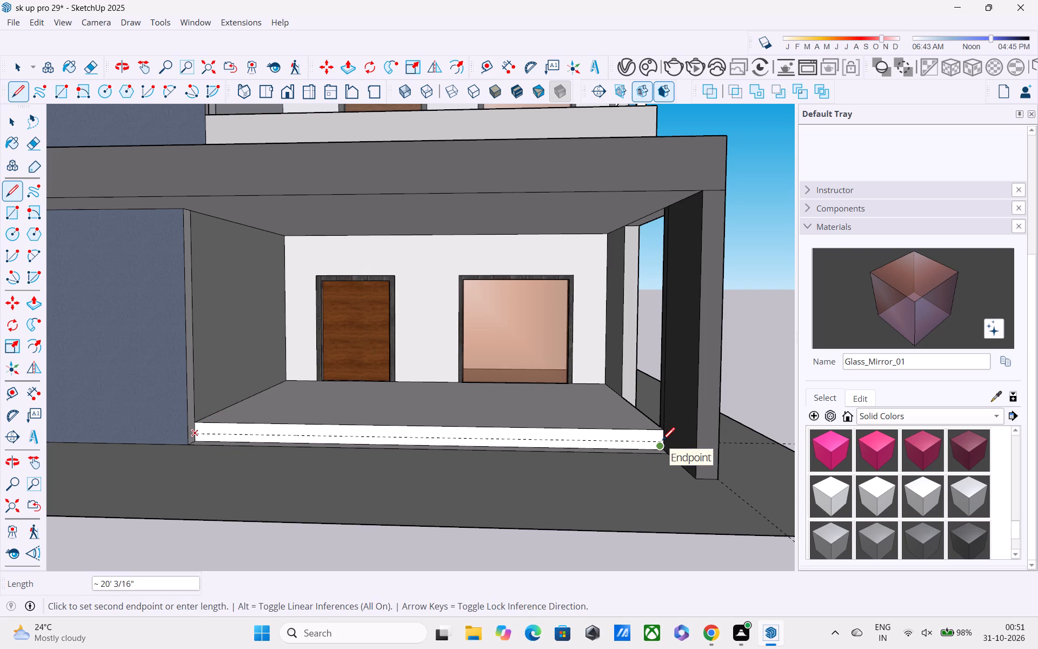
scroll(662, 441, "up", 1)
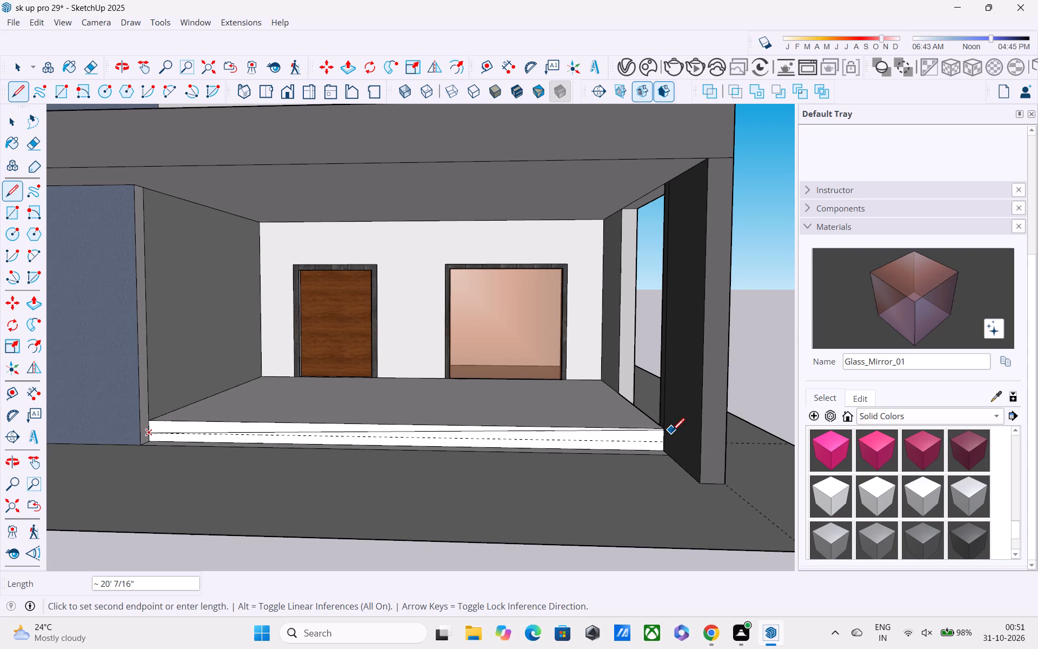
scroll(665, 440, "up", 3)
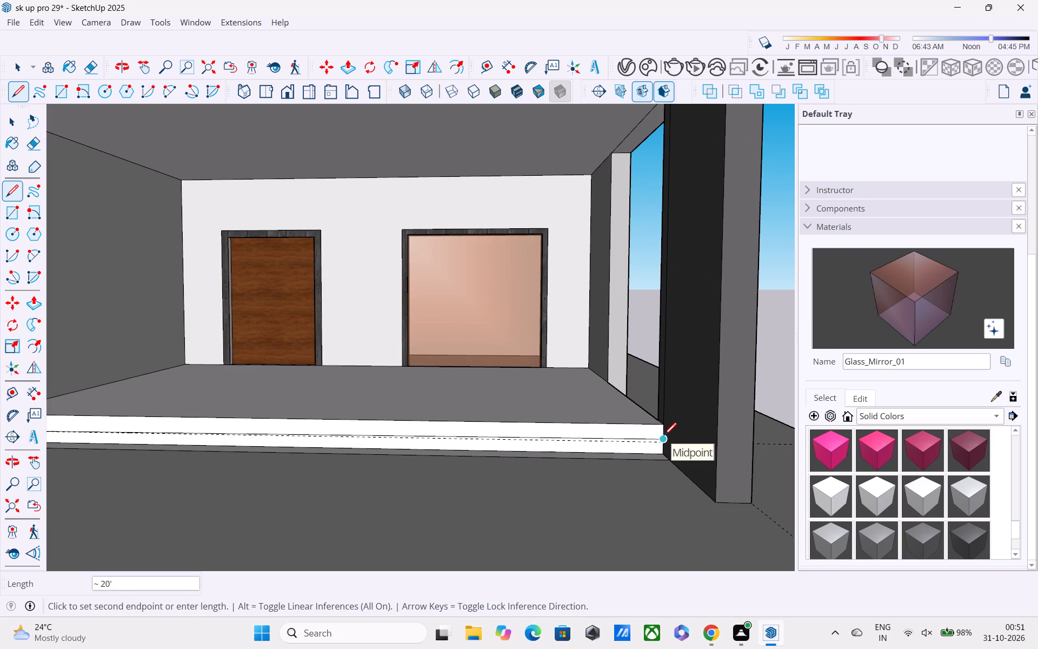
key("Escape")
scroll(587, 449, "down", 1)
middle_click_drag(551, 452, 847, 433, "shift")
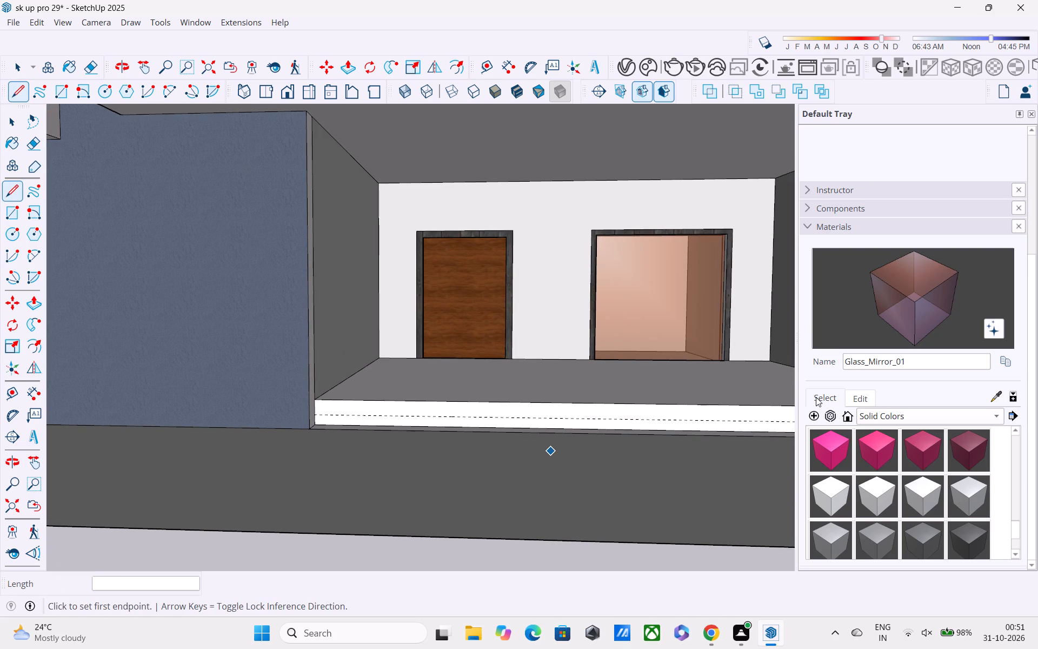
Undo the 6" guide and place a guide 3" below the top front edge of the raised porch floor.
key("ctrl+z")
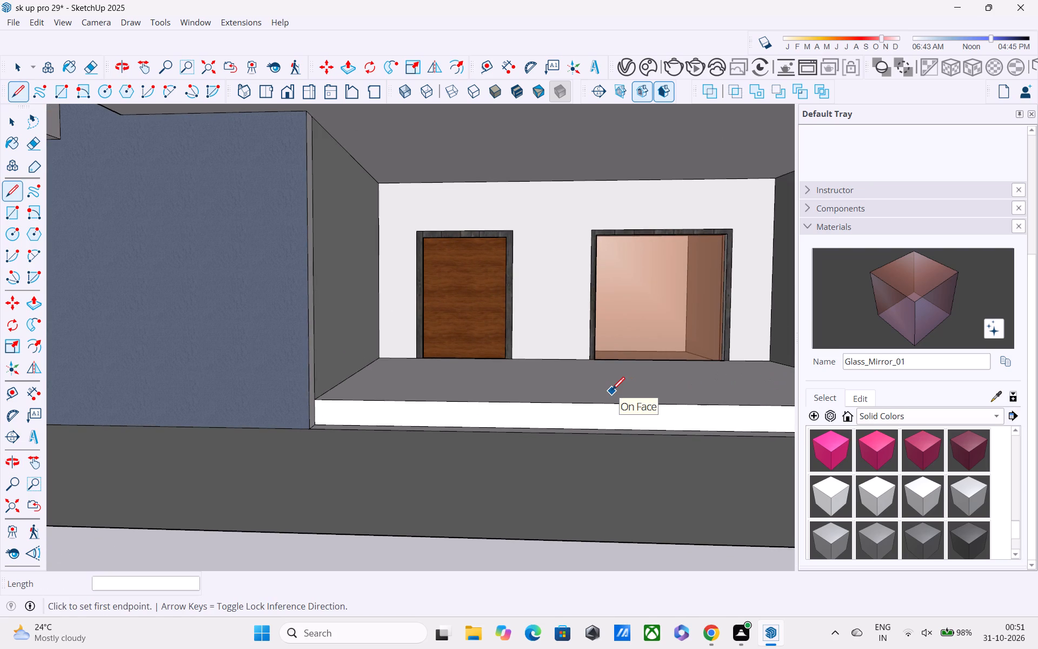
key("t")
left_click(596, 404)
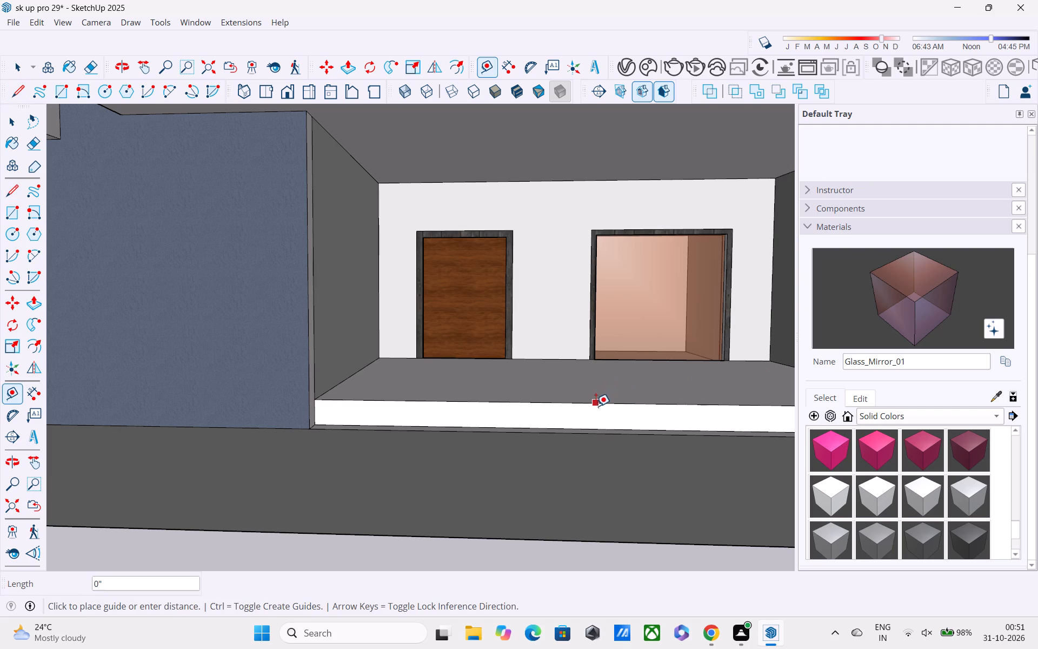
type("3\"")
key("Return")
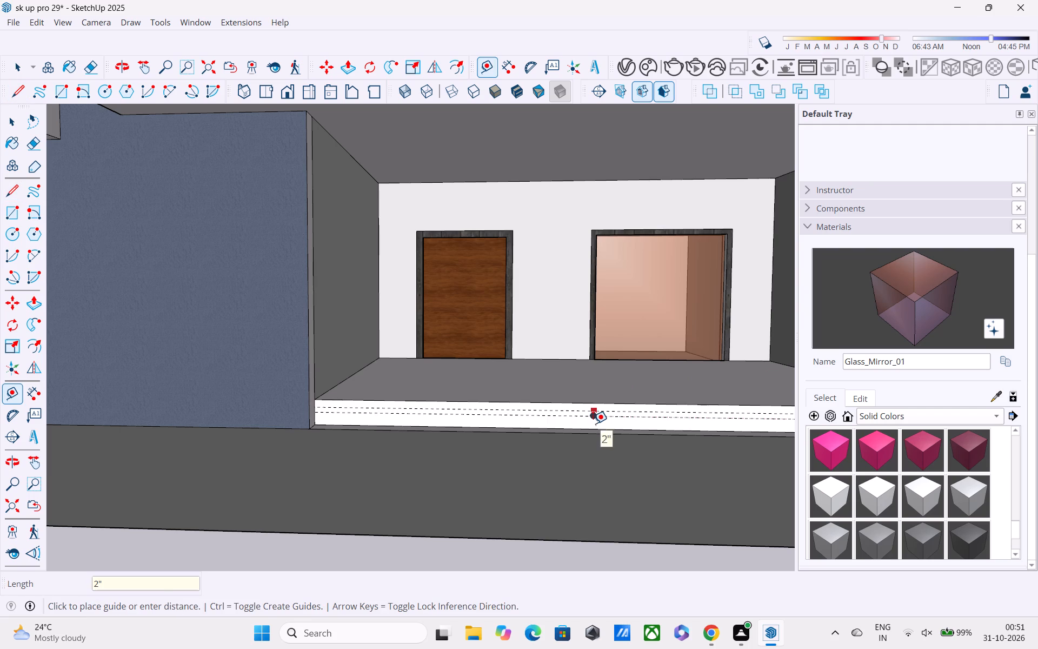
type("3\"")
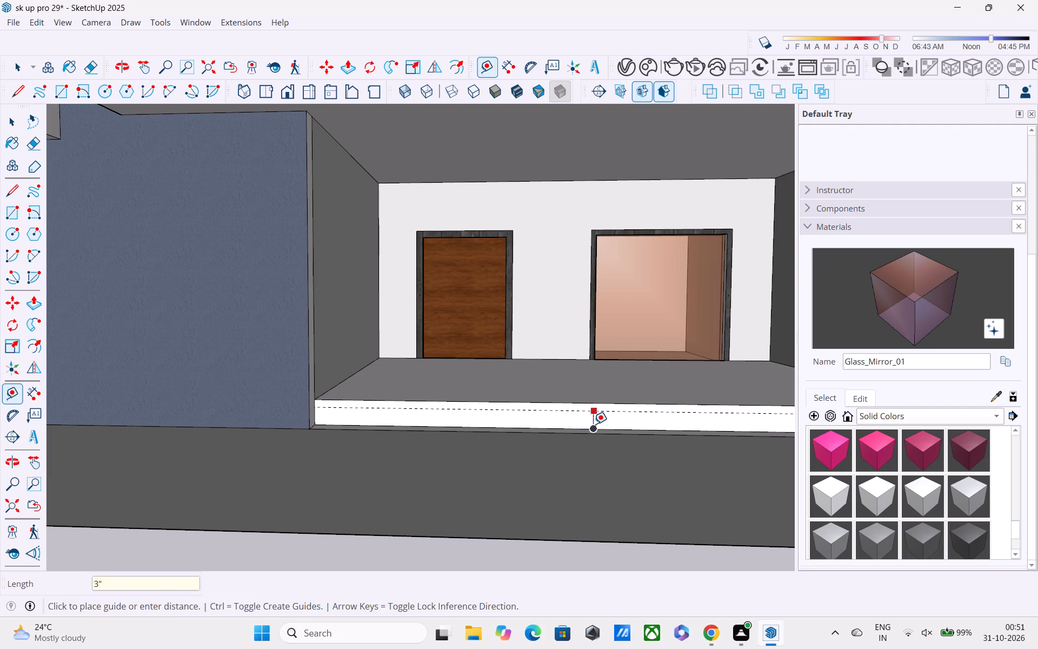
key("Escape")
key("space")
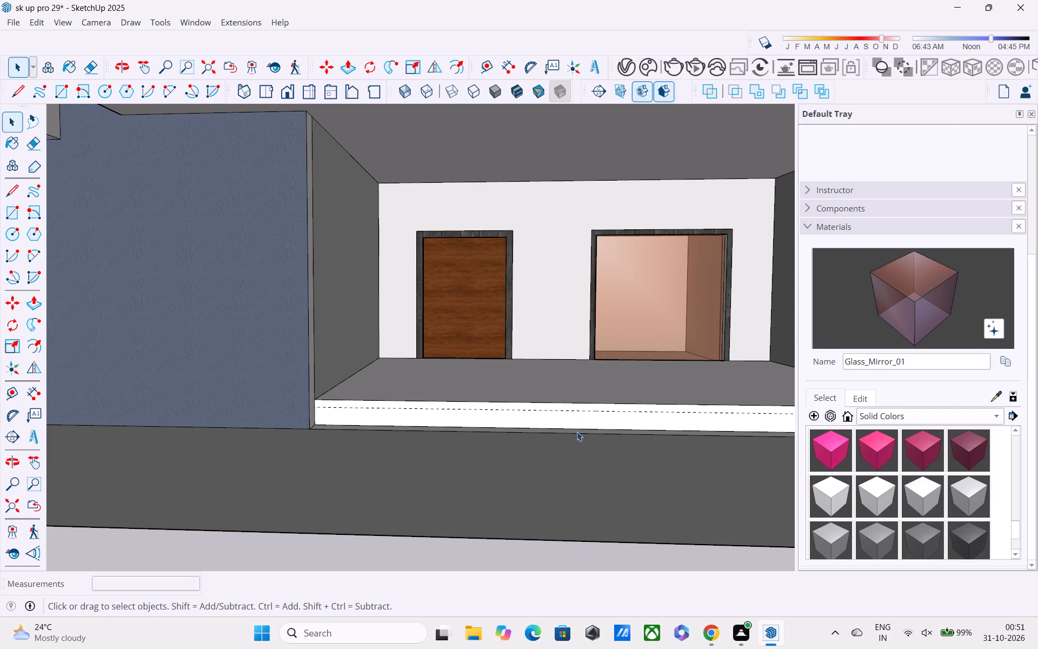
Add two more guides down the porch floor's white front face, each 3" below the previous guide.
key("t")
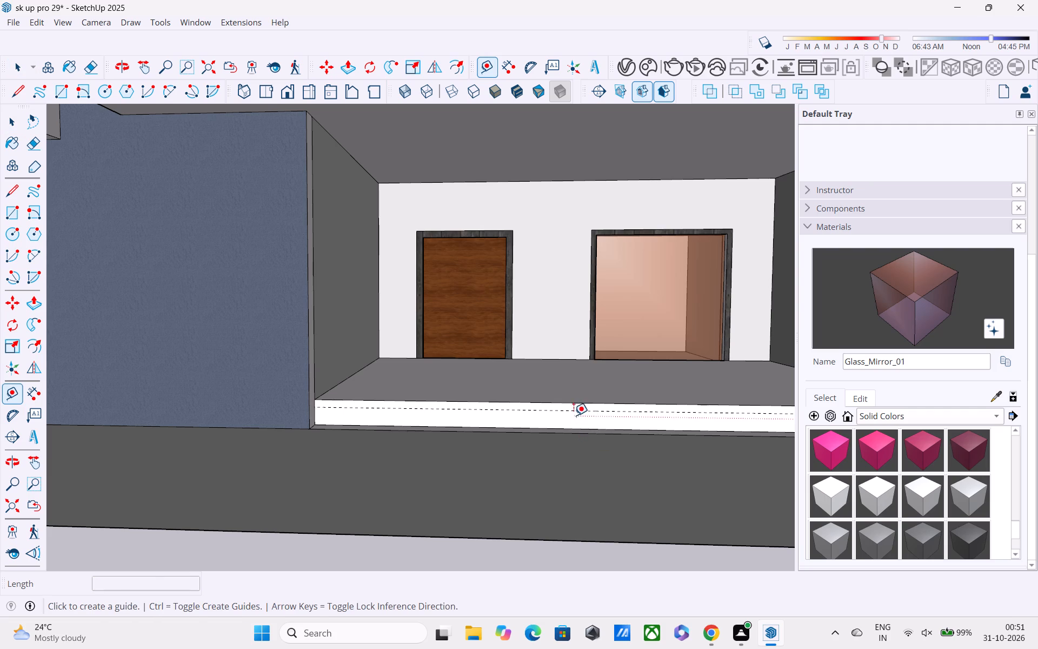
left_click(573, 410)
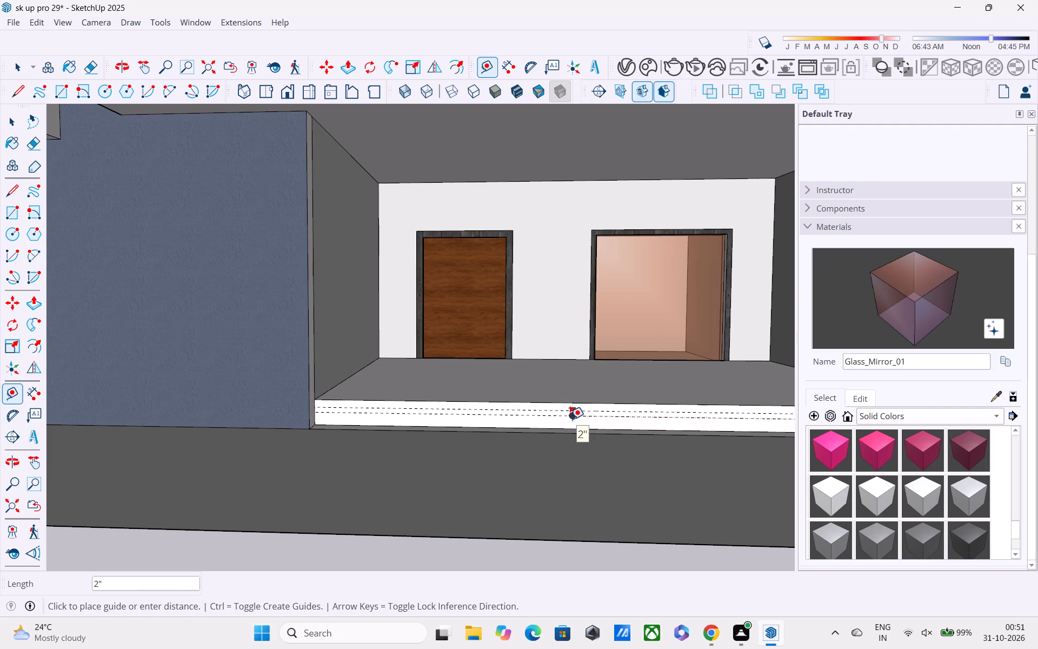
type("3\"")
key("Return")
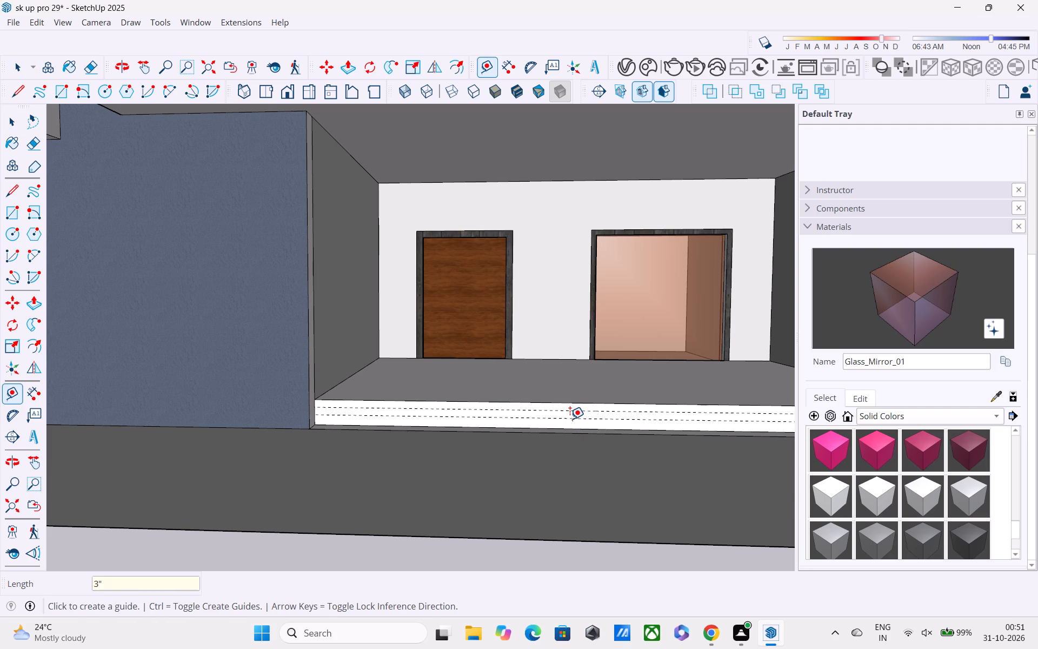
left_click(573, 419)
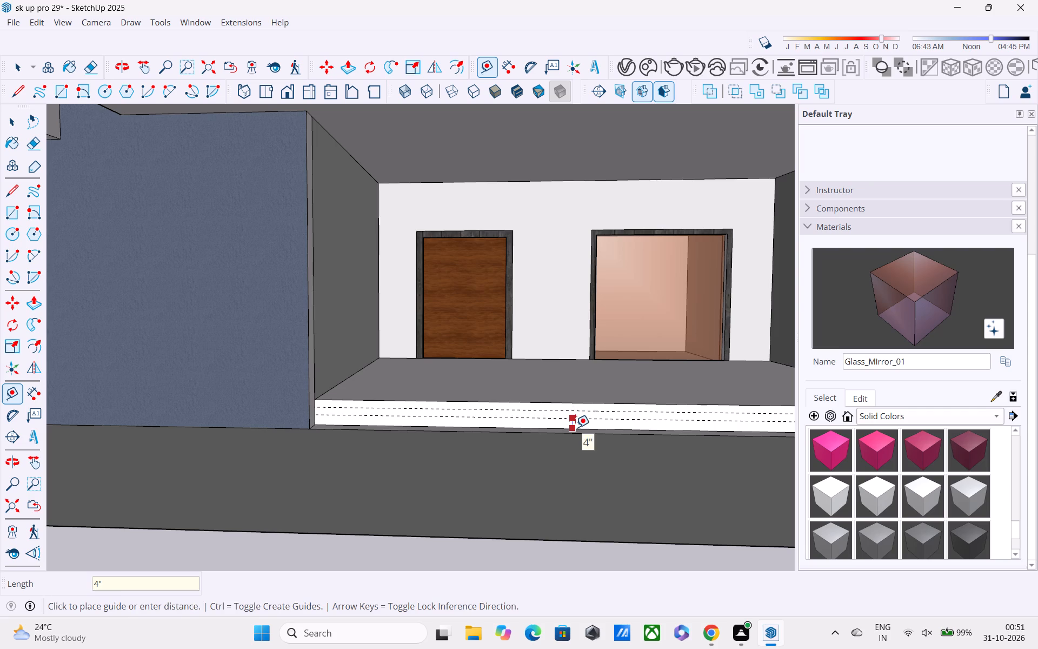
scroll(580, 422, "up", 3)
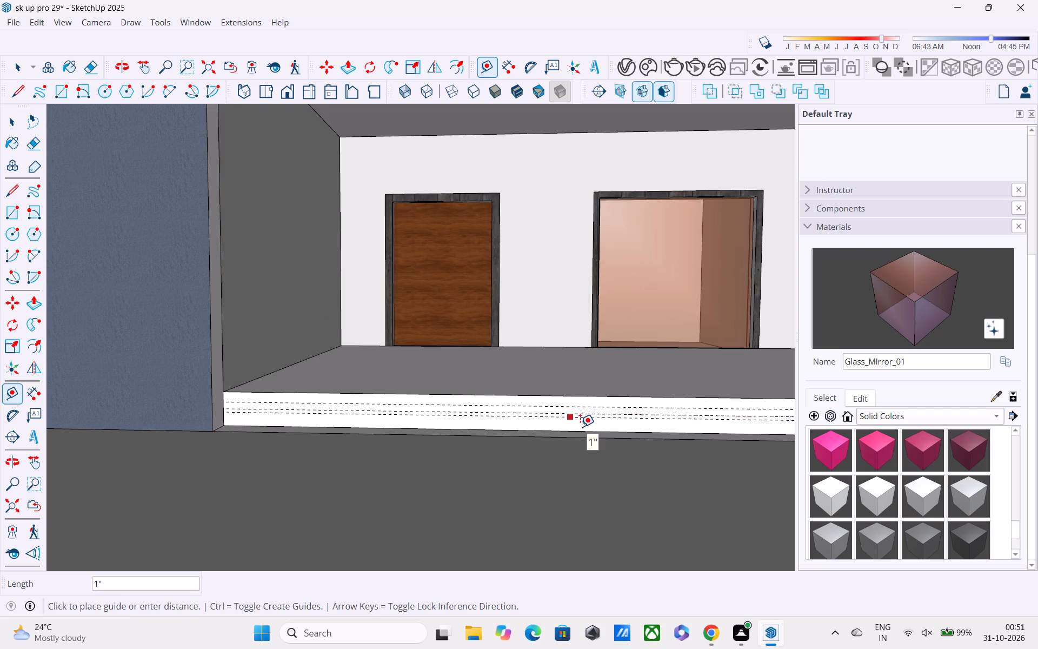
type("3\"")
key("Return")
Draw a 20' line along the lowest guide across the full width of the porch floor's front face.
scroll(580, 428, "up", 4)
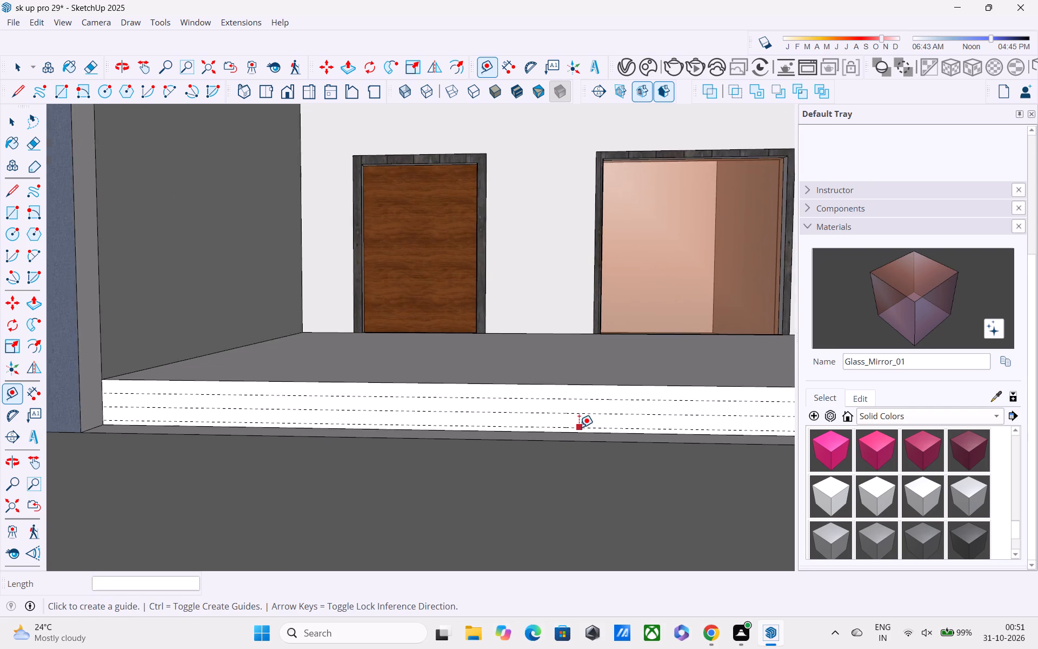
middle_click_drag(577, 426, 585, 386)
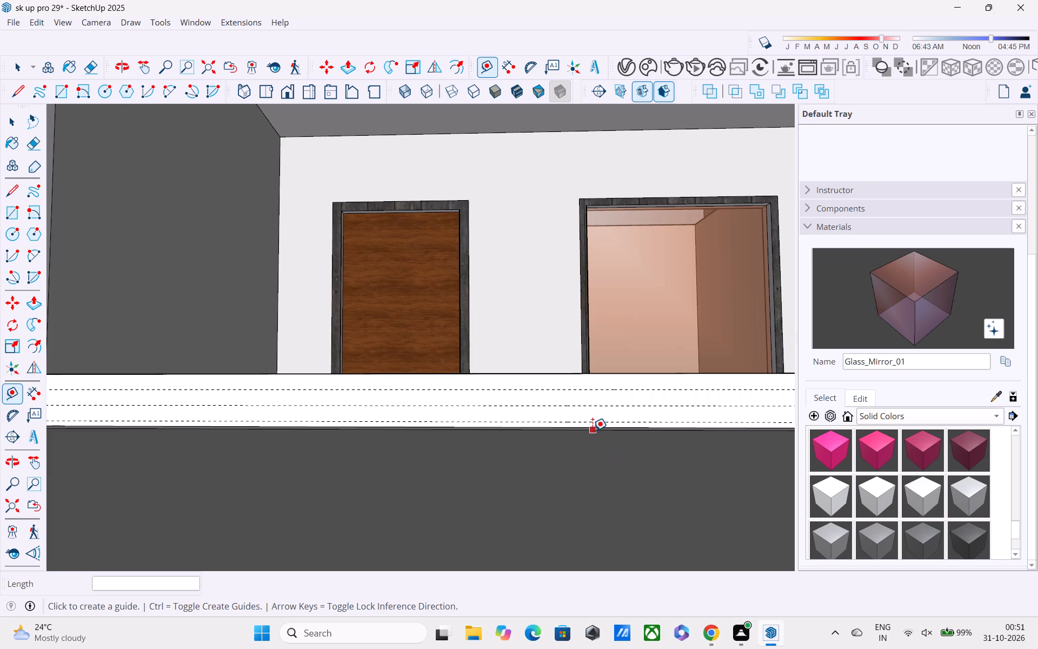
key("p")
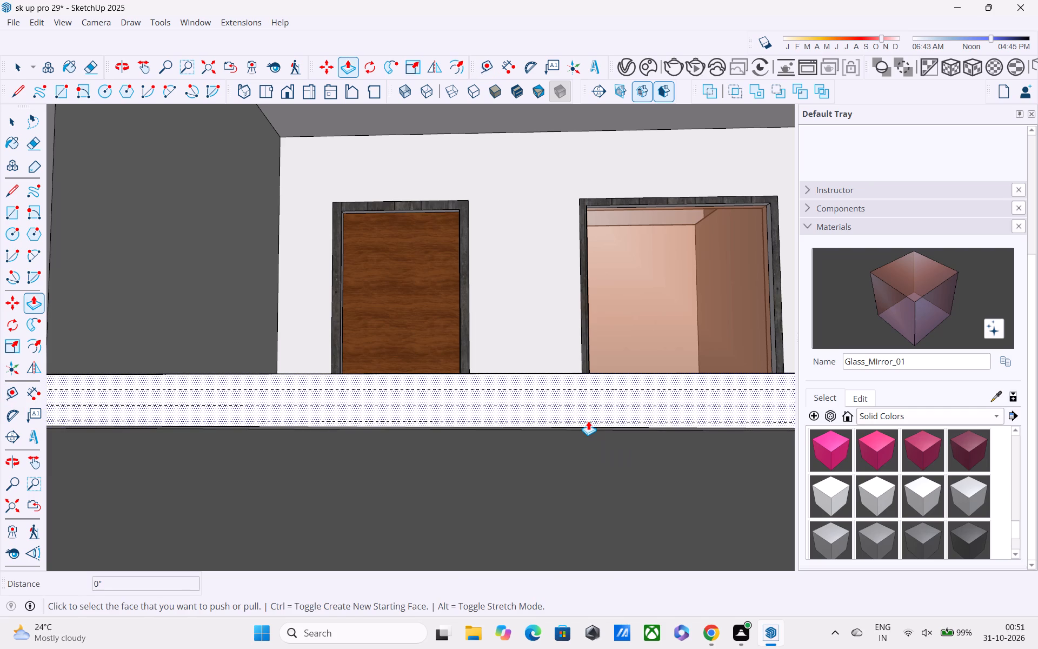
key("l")
scroll(434, 415, "up", 1)
middle_click_drag(434, 415, 593, 419, "shift")
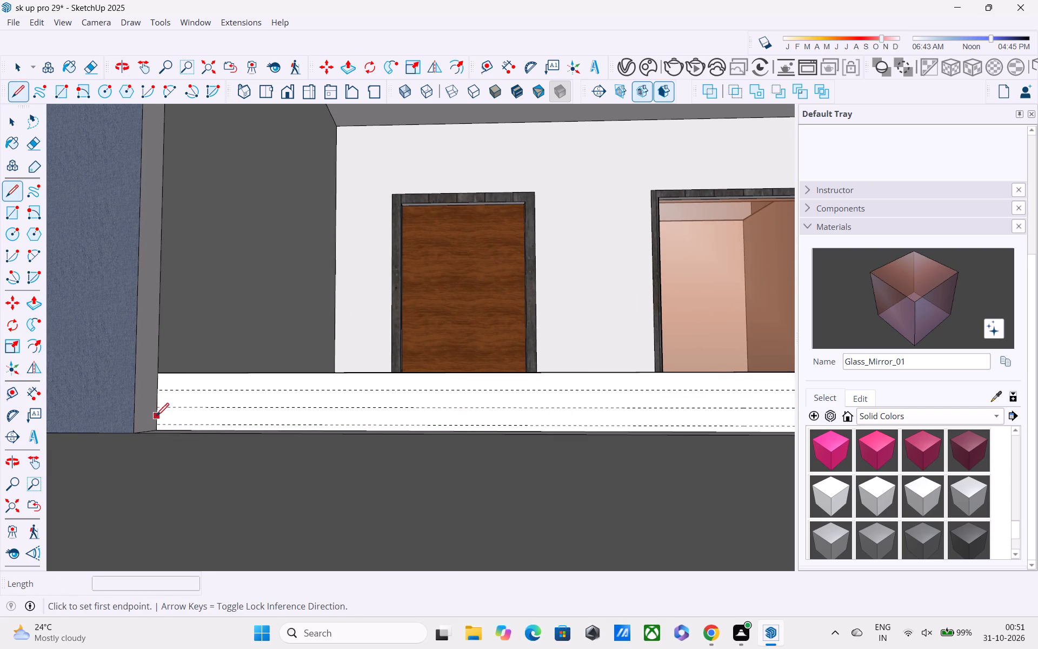
scroll(156, 417, "up", 7)
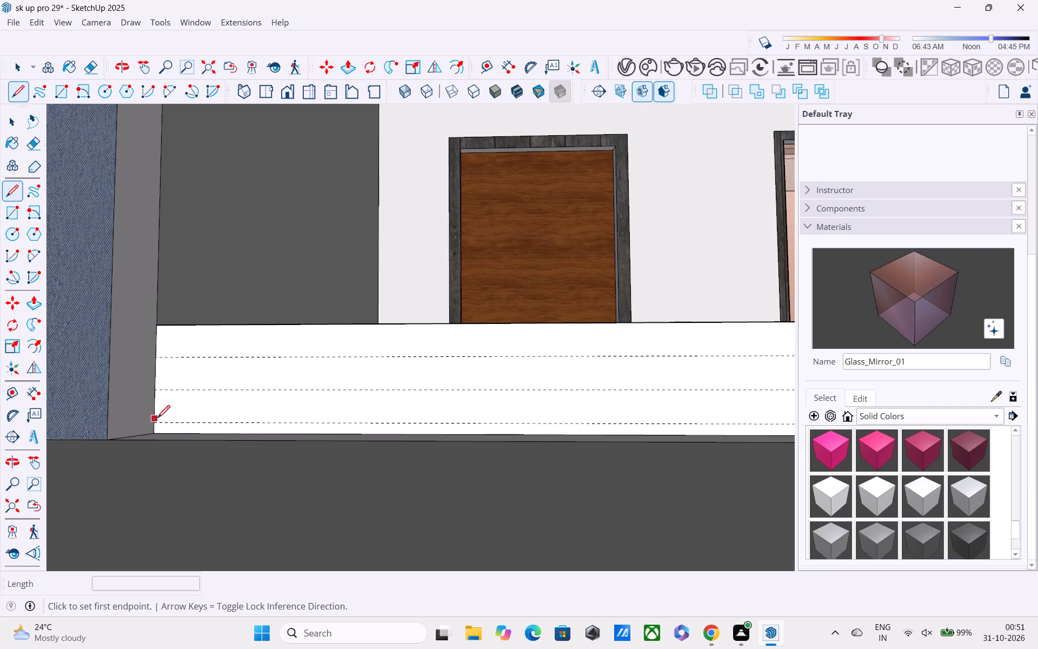
left_click(157, 420)
middle_click_drag(316, 424, 76, 422)
scroll(91, 422, "down", 6)
middle_click_drag(583, 418, 251, 363)
scroll(251, 363, "up", 1)
middle_click_drag(295, 383, 365, 479)
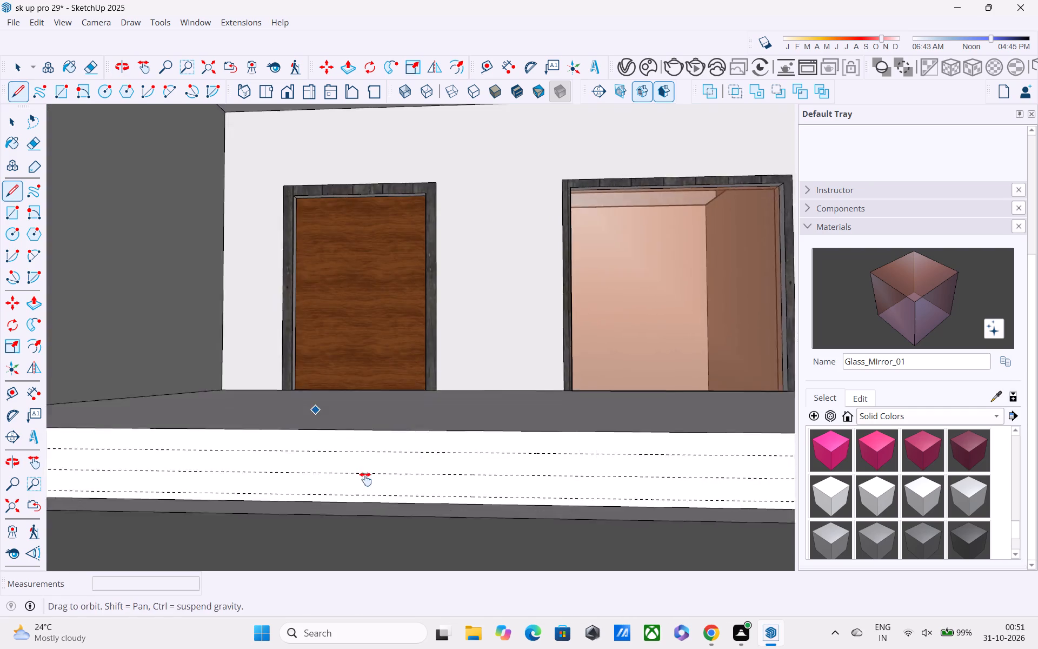
middle_click_drag(365, 479, 381, 507)
middle_click_drag(381, 507, 128, 389)
middle_click_drag(758, 400, 257, 365)
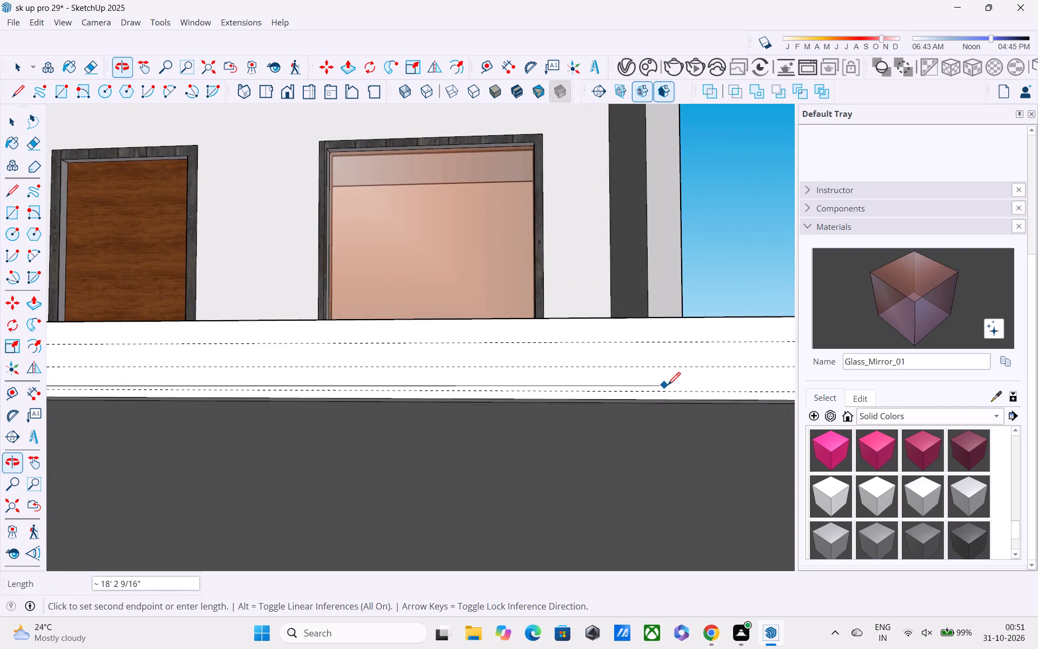
middle_click_drag(668, 386, 131, 398)
middle_click_drag(131, 398, 700, 382)
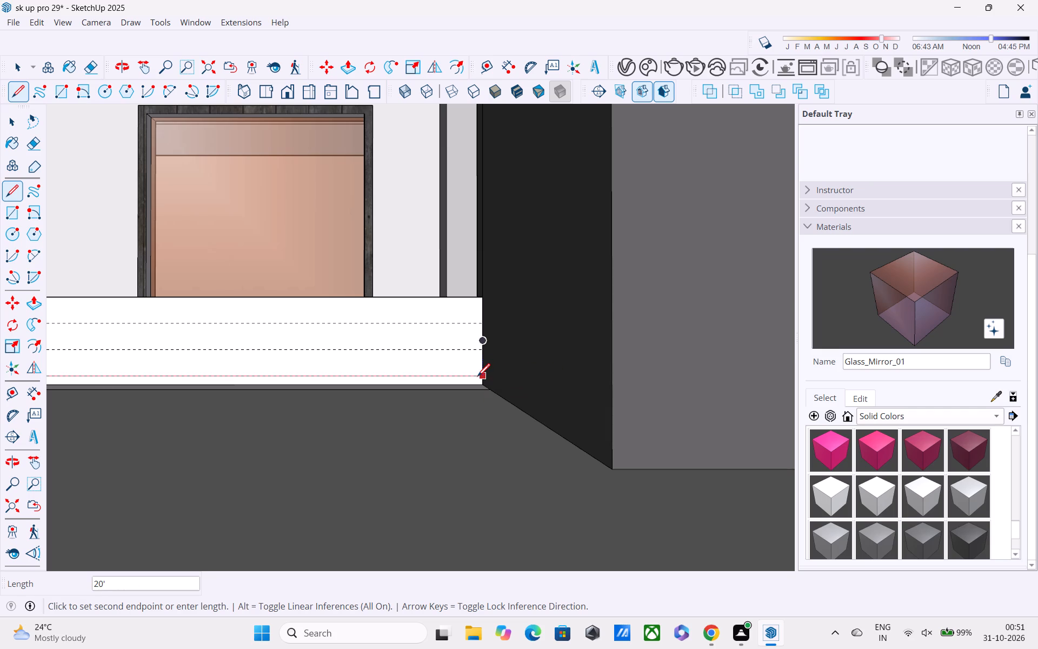
scroll(478, 378, "up", 11)
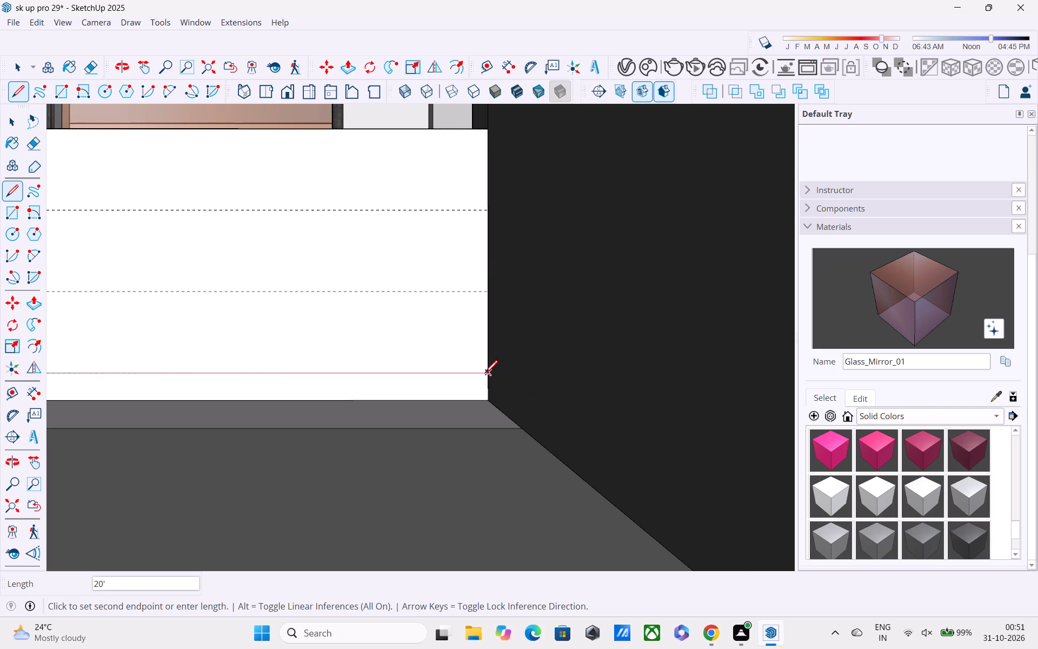
left_click(482, 373)
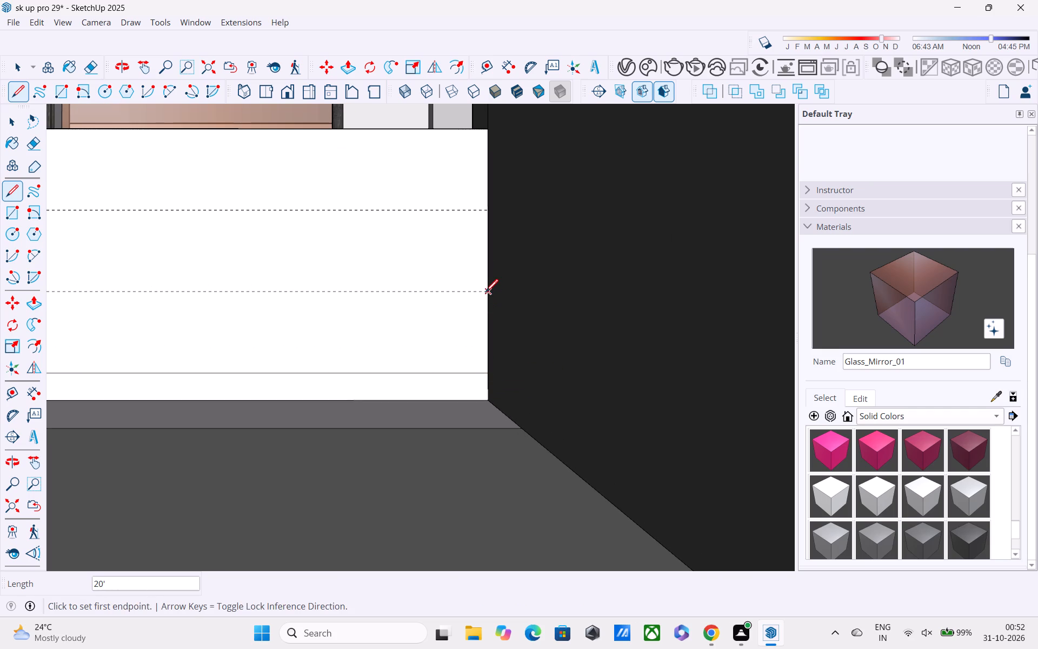
Draw a 20' line along the middle guide between both side walls on the porch floor's front face.
left_click(485, 293)
middle_click_drag(460, 292, 964, 319)
scroll(557, 337, "down", 3)
middle_click_drag(397, 345, 701, 404)
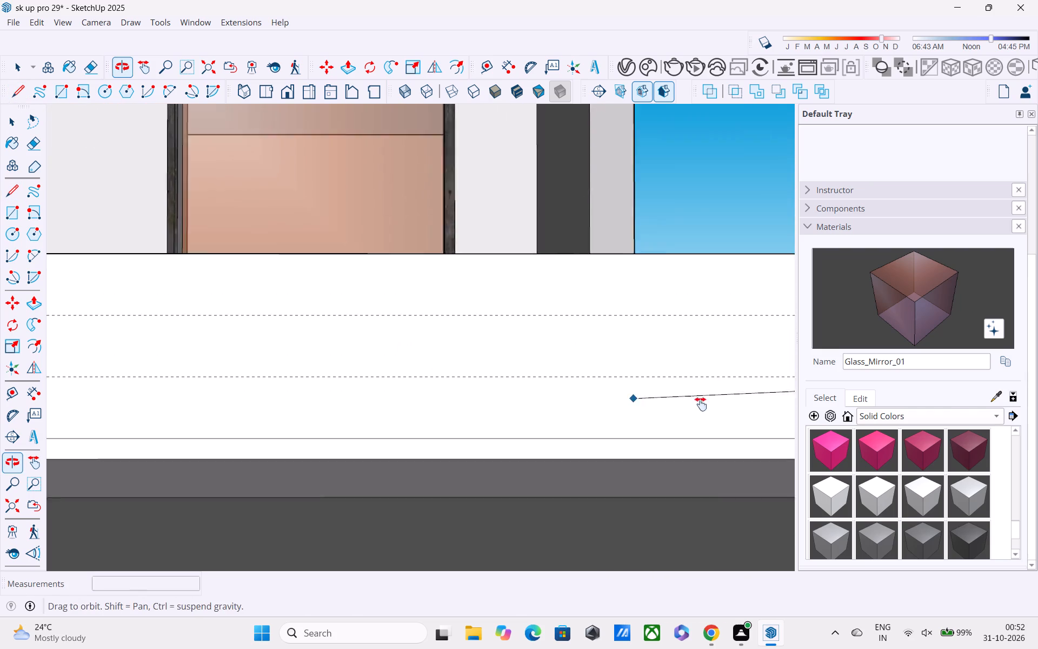
middle_click_drag(701, 404, 956, 409)
scroll(601, 380, "down", 7)
middle_click_drag(435, 377, 893, 406)
scroll(609, 368, "down", 5)
middle_click_drag(476, 396, 836, 435, "shift")
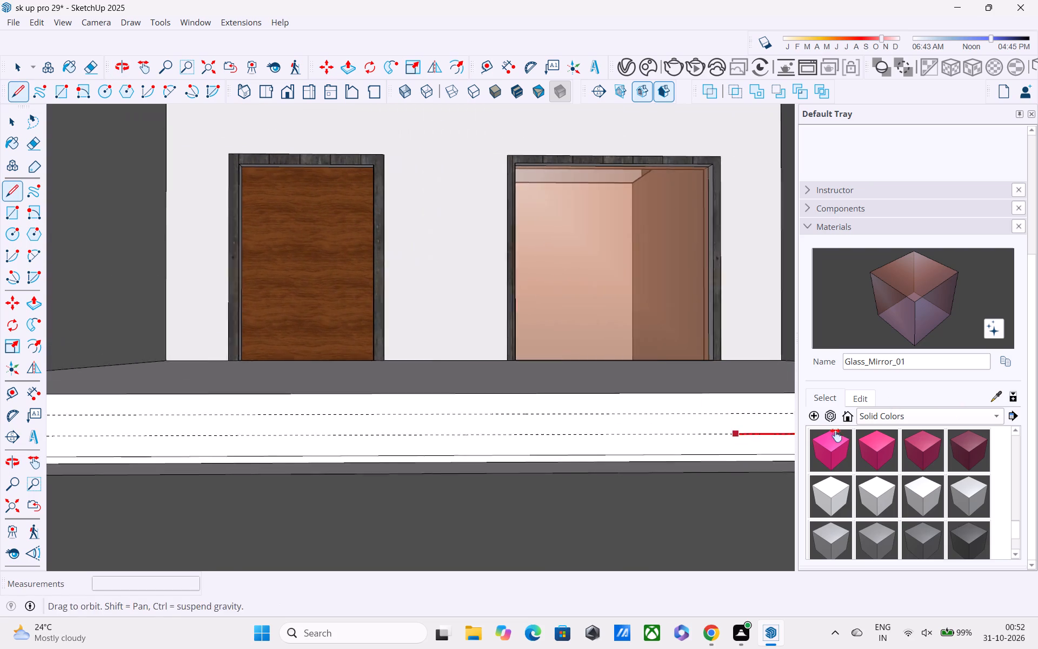
middle_click_drag(836, 435, 890, 435, "shift")
scroll(559, 419, "down", 5)
middle_click_drag(418, 438, 816, 439)
scroll(729, 427, "up", 1)
middle_click_drag(729, 427, 540, 433)
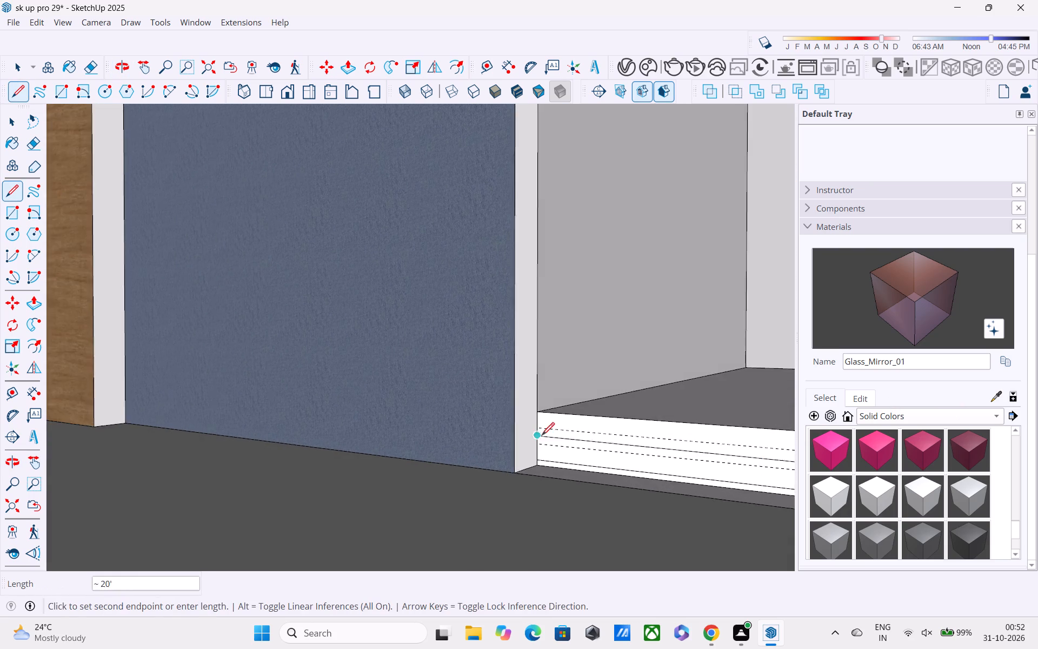
scroll(545, 440, "up", 9)
left_click(531, 447)
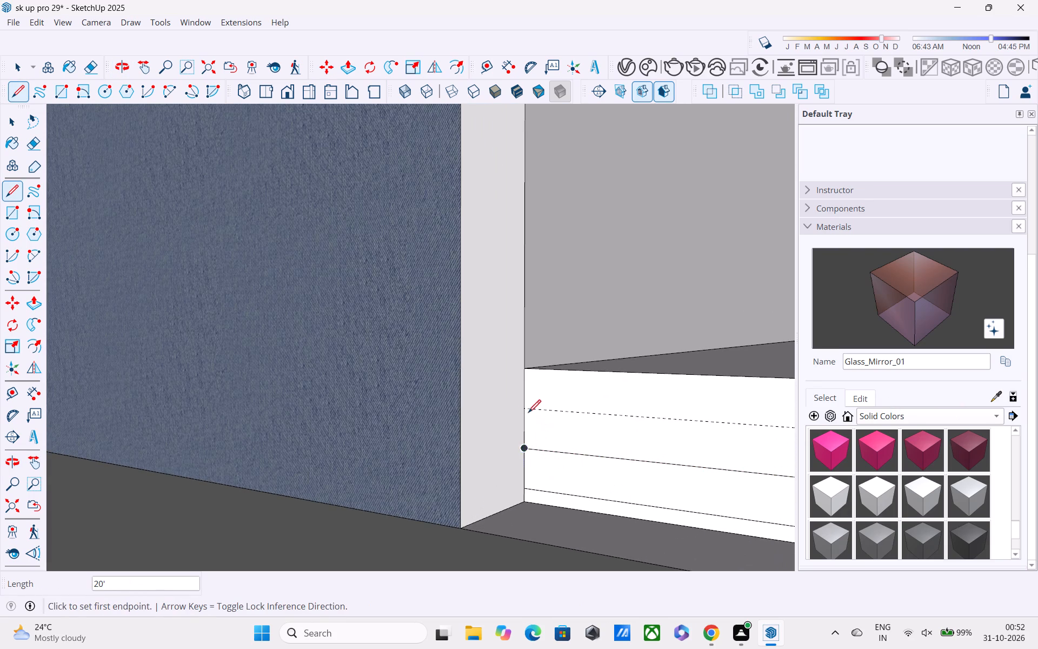
Draw a 20' line along the uppermost guide between both side walls on the porch floor's front face.
left_click(525, 407)
middle_click_drag(615, 417, 312, 417)
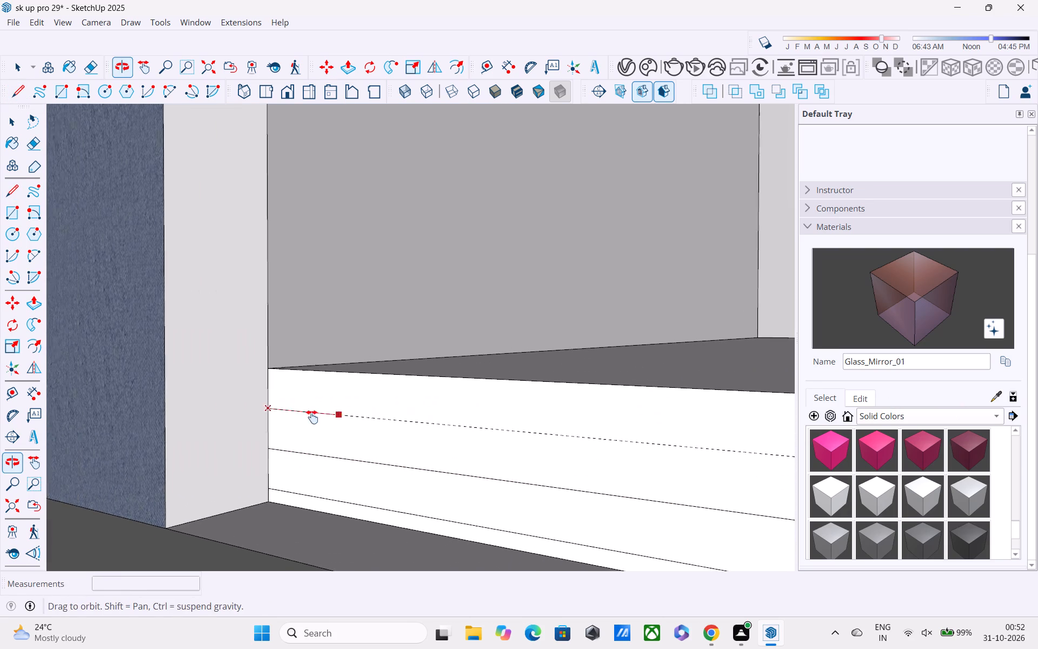
middle_click_drag(312, 417, 303, 416)
scroll(301, 416, "down", 5)
middle_click_drag(449, 436, 155, 415)
scroll(170, 425, "down", 5)
middle_click_drag(386, 451, 176, 428)
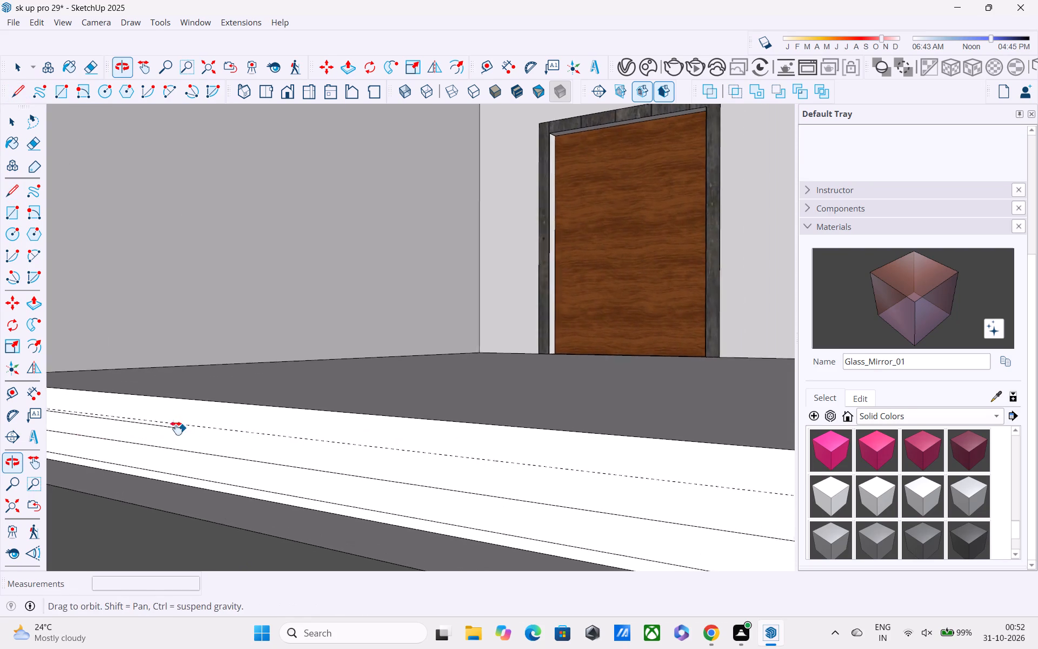
middle_click_drag(176, 428, 170, 424)
scroll(175, 429, "down", 5)
middle_click_drag(400, 446, 138, 403)
scroll(170, 408, "down", 7)
middle_click_drag(347, 434, 233, 421)
middle_click_drag(233, 421, 548, 435)
scroll(517, 440, "up", 4)
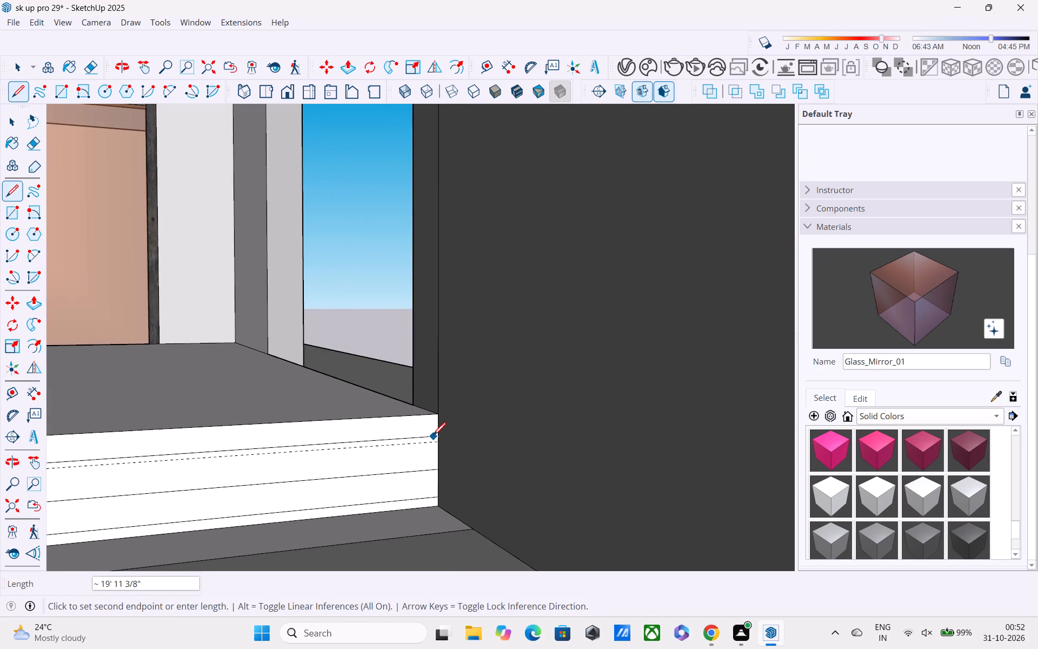
left_click(438, 440)
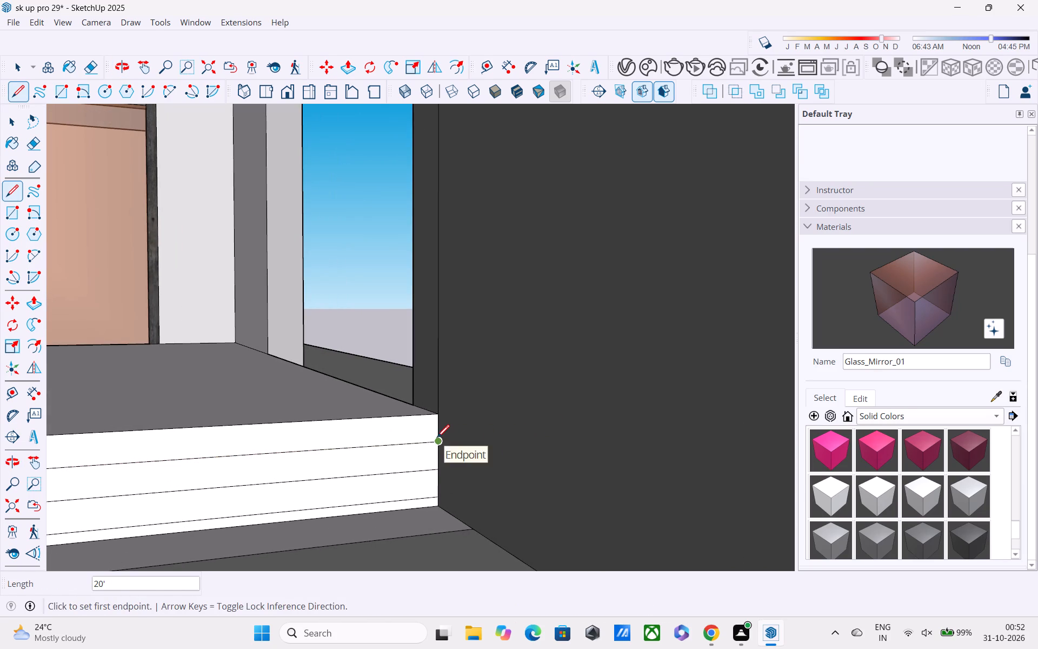
Push/Pull the thin lowest strip of the porch floor's front face outward over the narrow ledge to form a low step.
key("p")
left_click(382, 501)
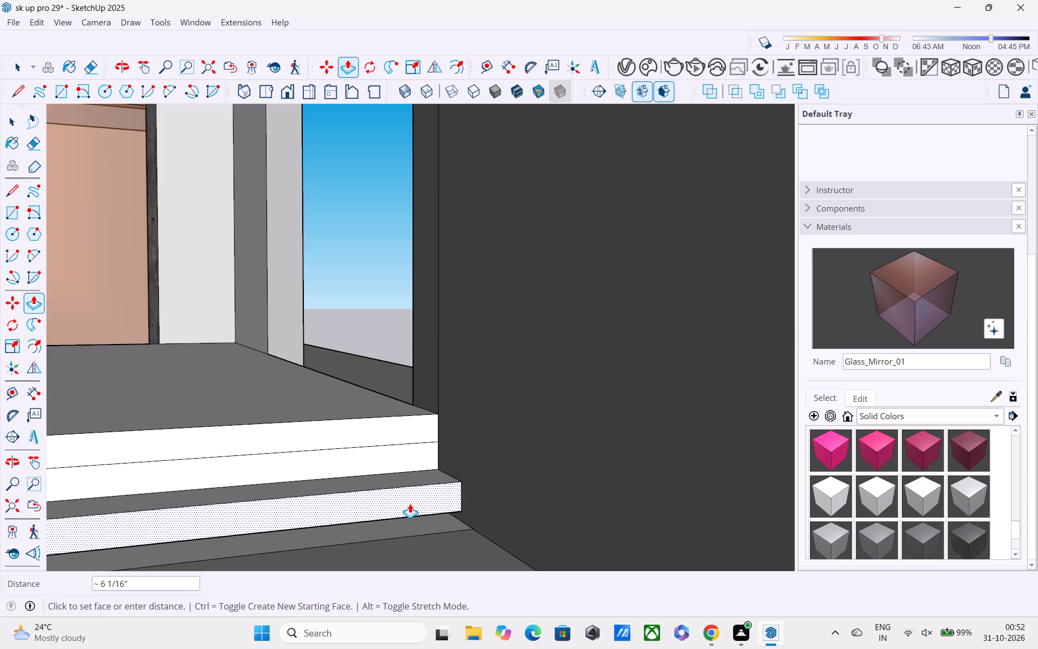
key("Escape")
left_click(394, 502)
scroll(470, 553, "down", 4)
middle_click_drag(467, 551, 438, 474)
left_click_drag(420, 459, 456, 494)
key("space")
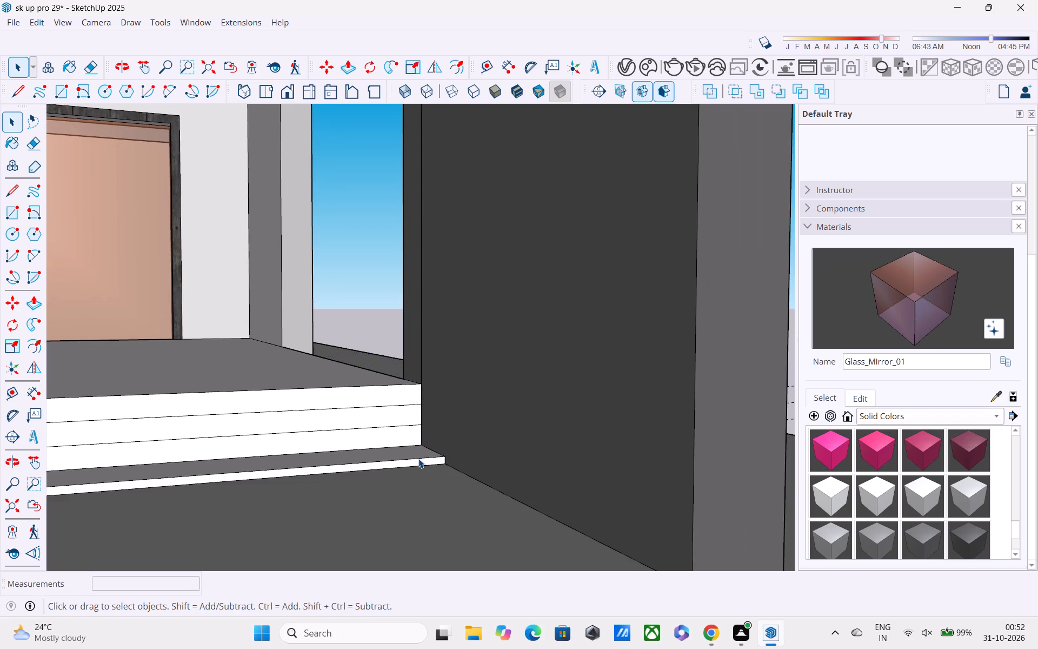
Push/Pull the front face of the lowest porch step outward to 4', flush with the side wall's front end.
left_click(418, 462)
key("p")
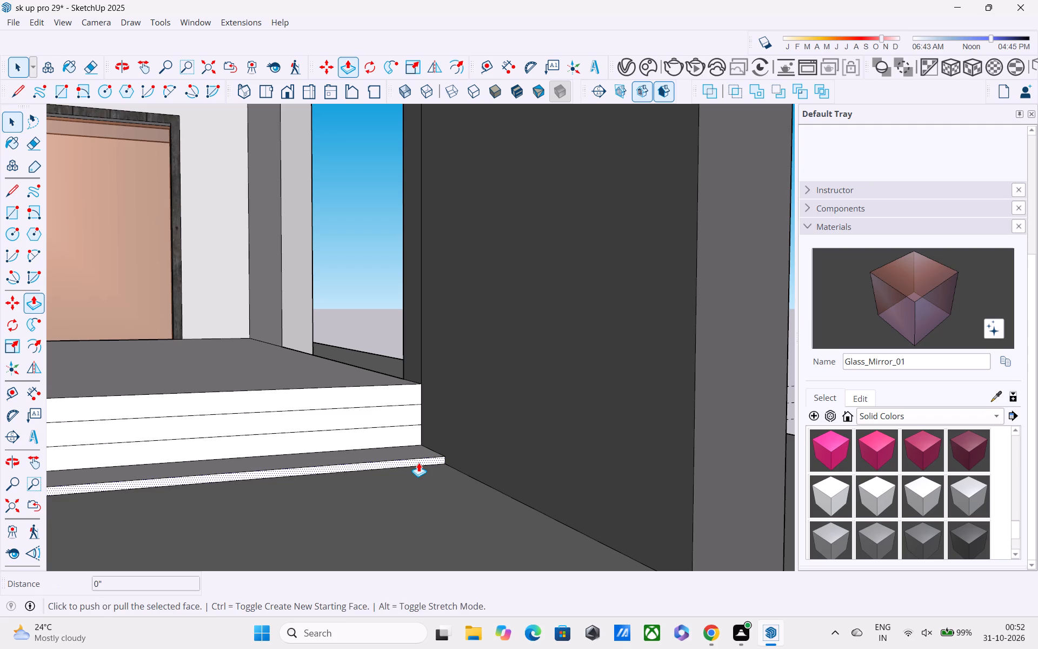
left_click(415, 459)
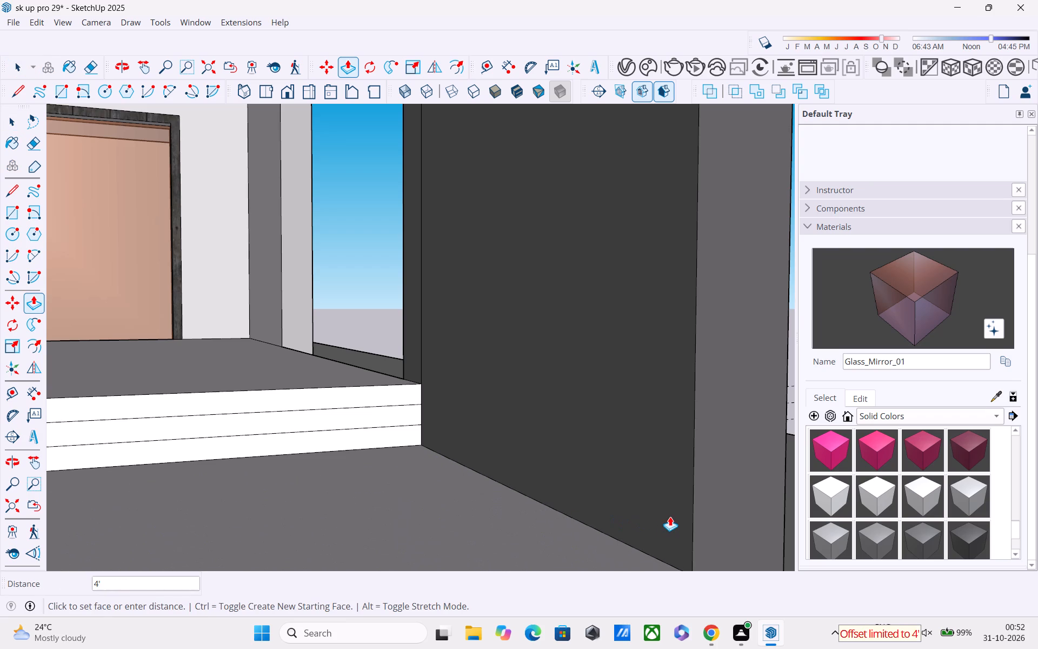
scroll(670, 516, "down", 1)
middle_click_drag(669, 516, 640, 440, "shift")
left_click(658, 472)
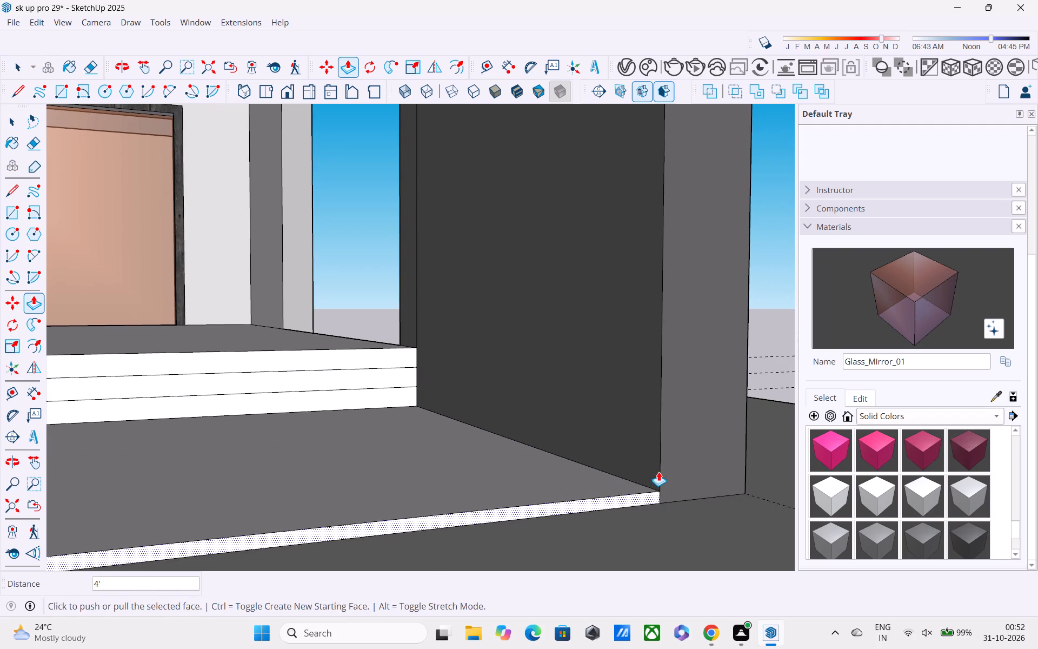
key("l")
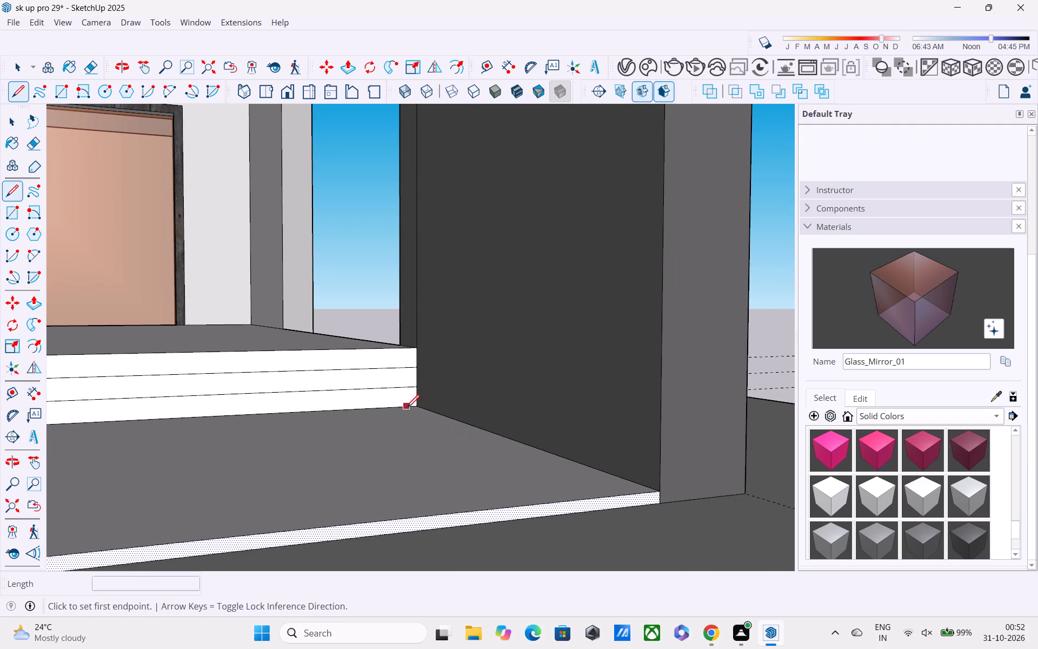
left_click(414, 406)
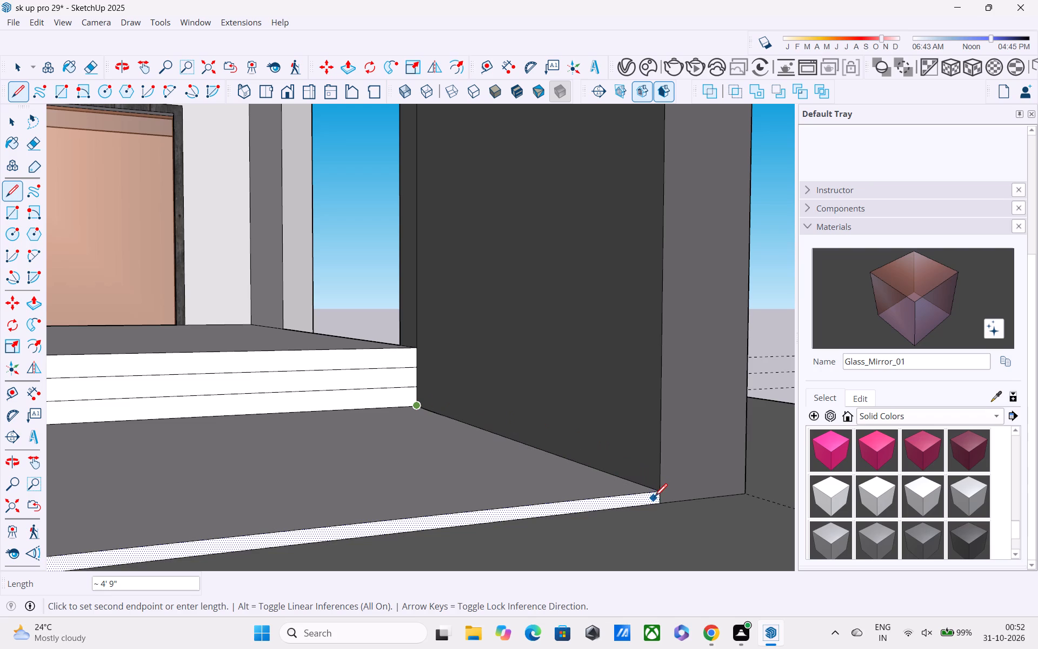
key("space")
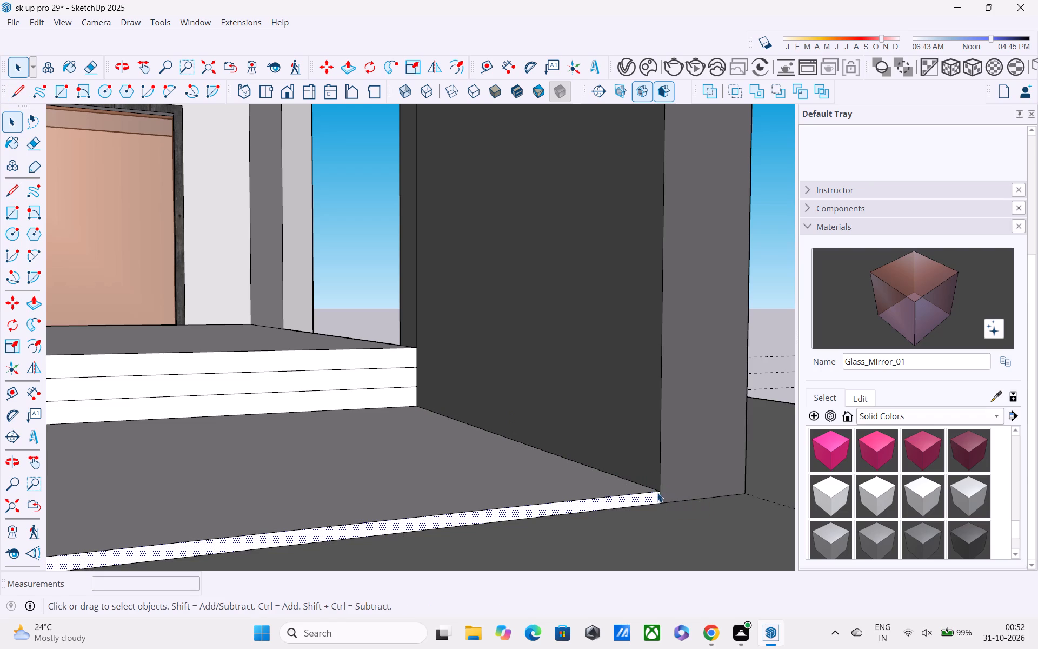
Push/Pull the second strip from the bottom outward until it is flush with the lowest step's front face.
scroll(639, 485, "down", 3)
middle_click_drag(636, 486, 660, 444, "shift")
key("p")
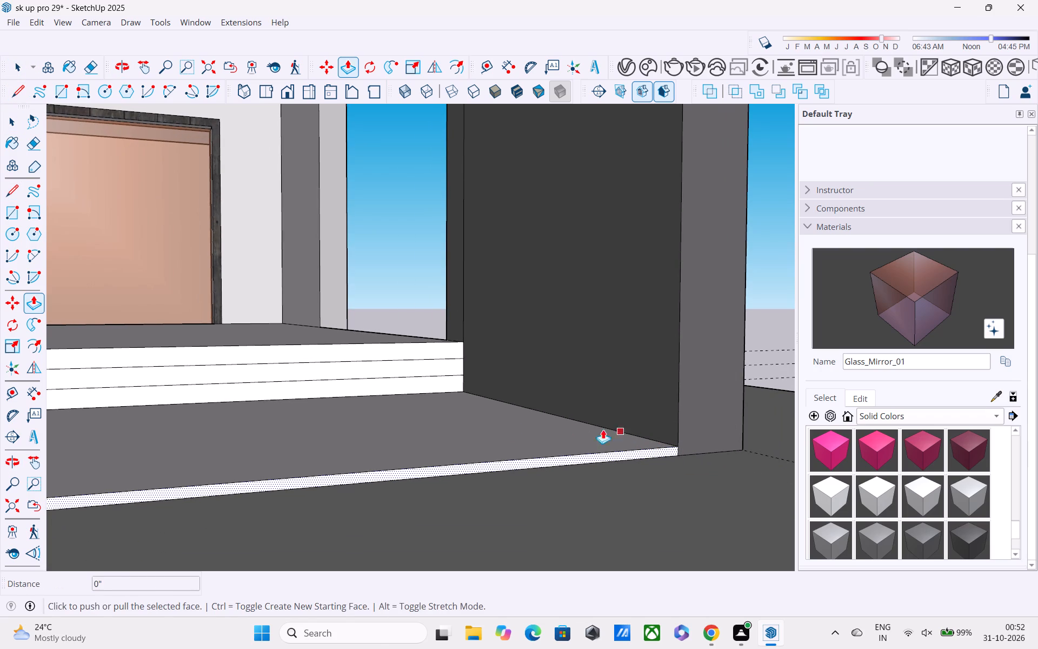
left_click(404, 379)
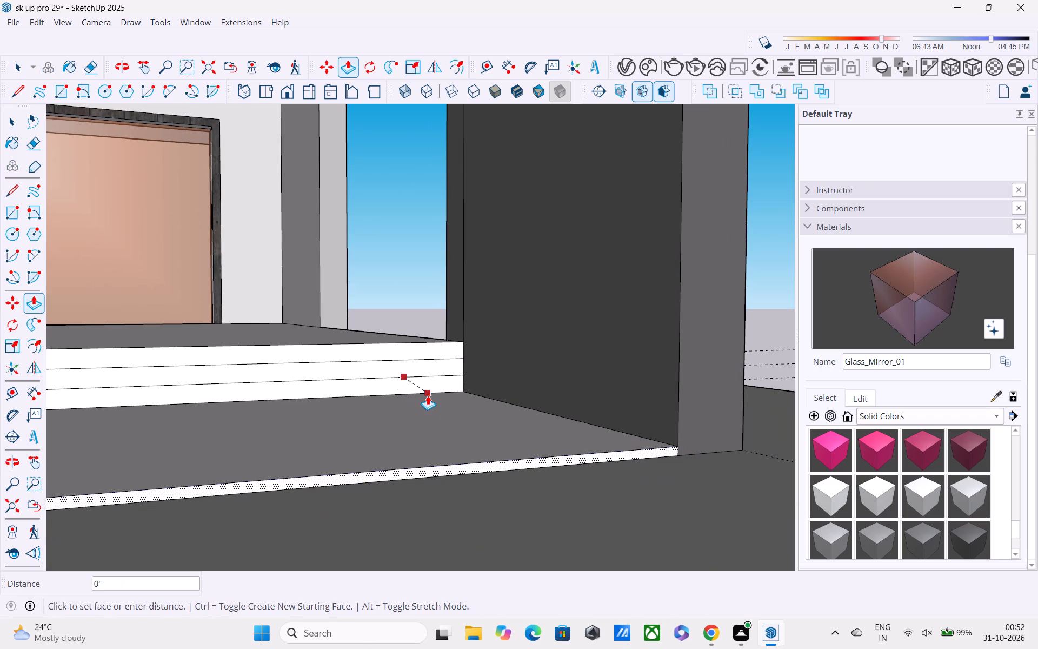
key("Escape")
left_click(415, 383)
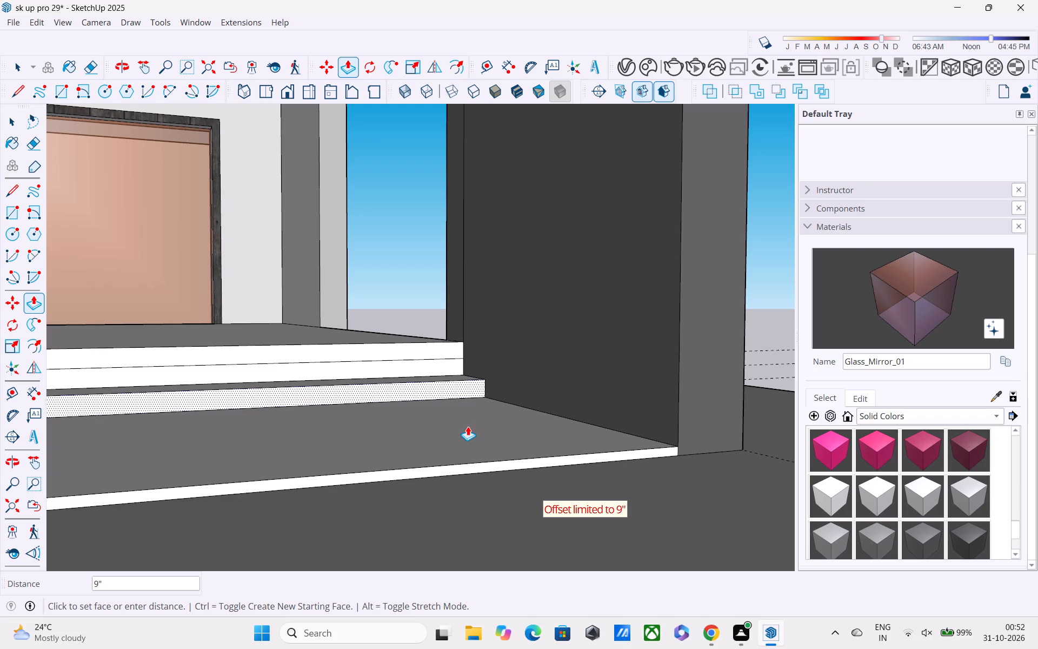
scroll(471, 423, "down", 3)
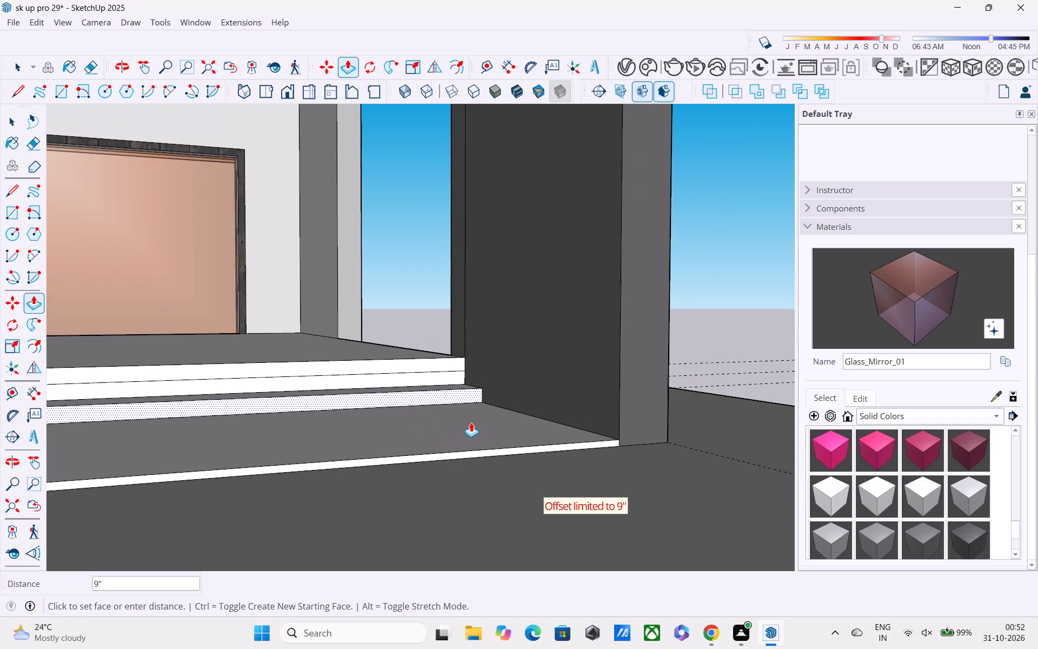
middle_click_drag(471, 422, 544, 448)
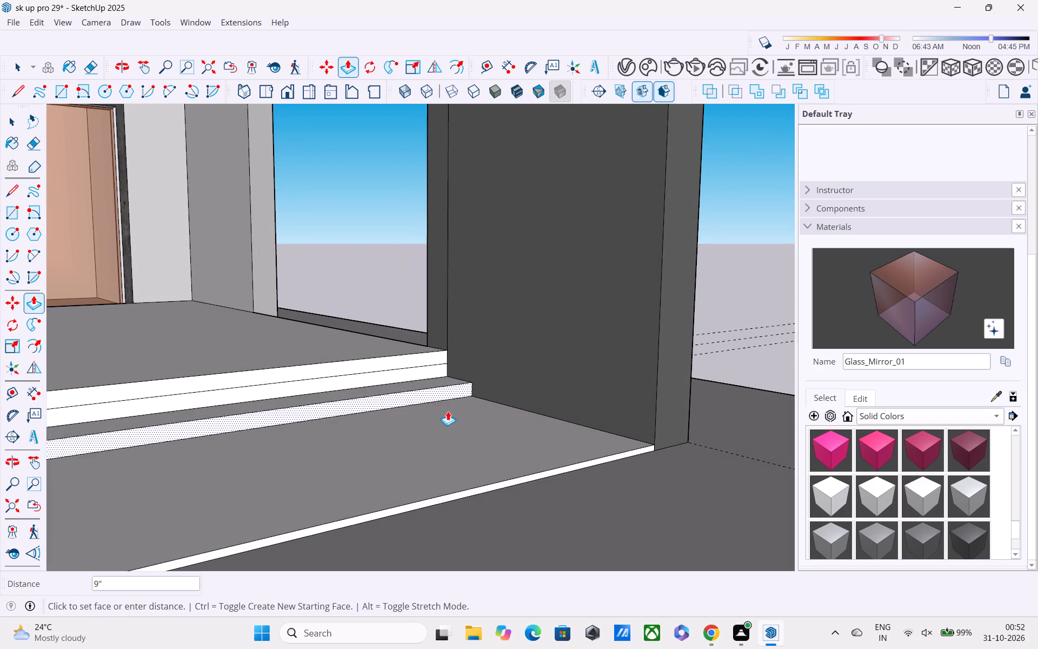
key("Escape")
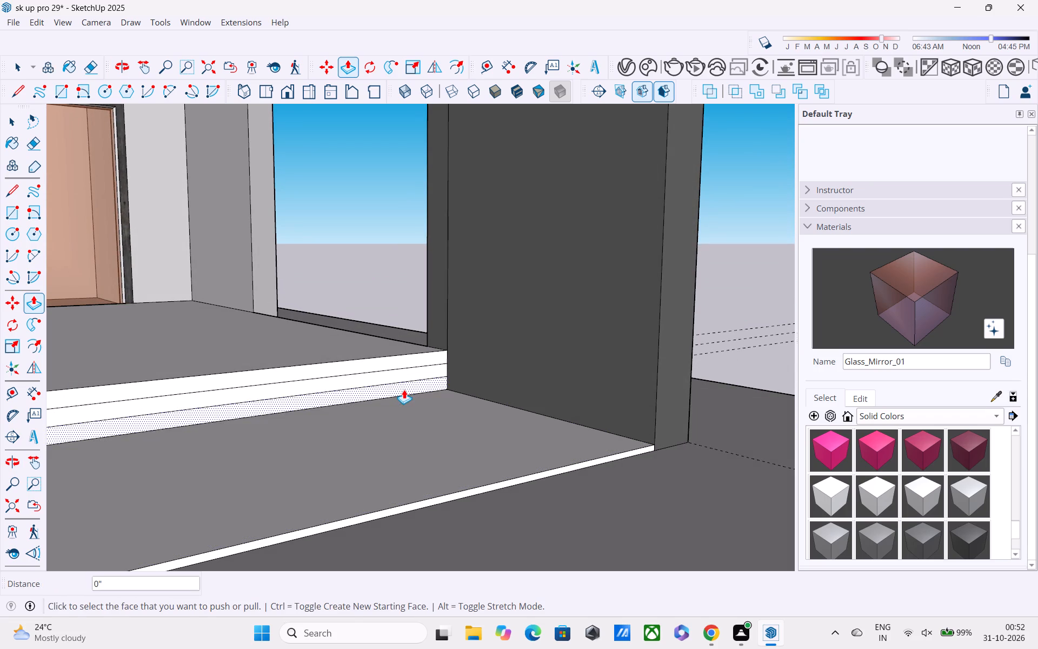
left_click_drag(403, 389, 473, 473)
left_click_drag(392, 395, 436, 435)
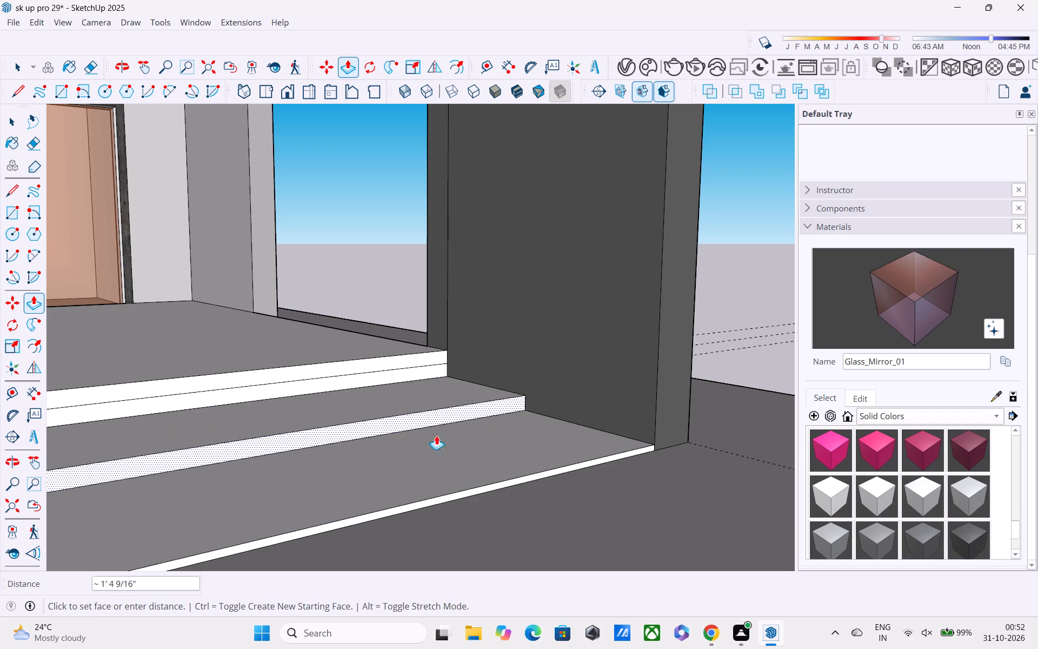
left_click_drag(436, 435, 502, 491)
Push the second strip's front face back 1' 3" from the lowest step's front edge.
left_click(490, 465)
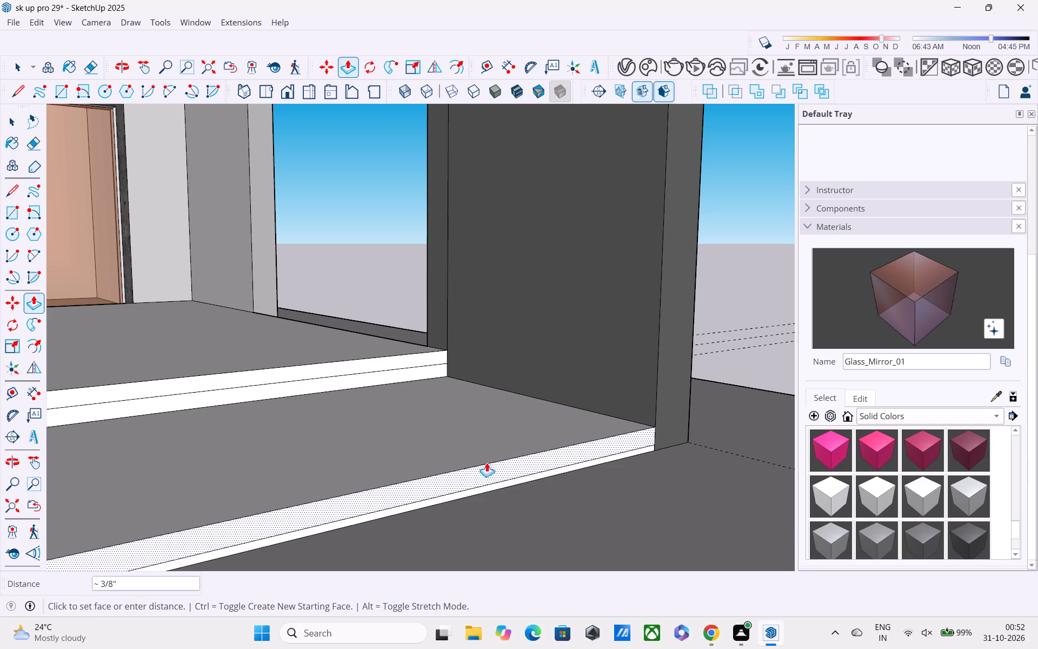
key("1")
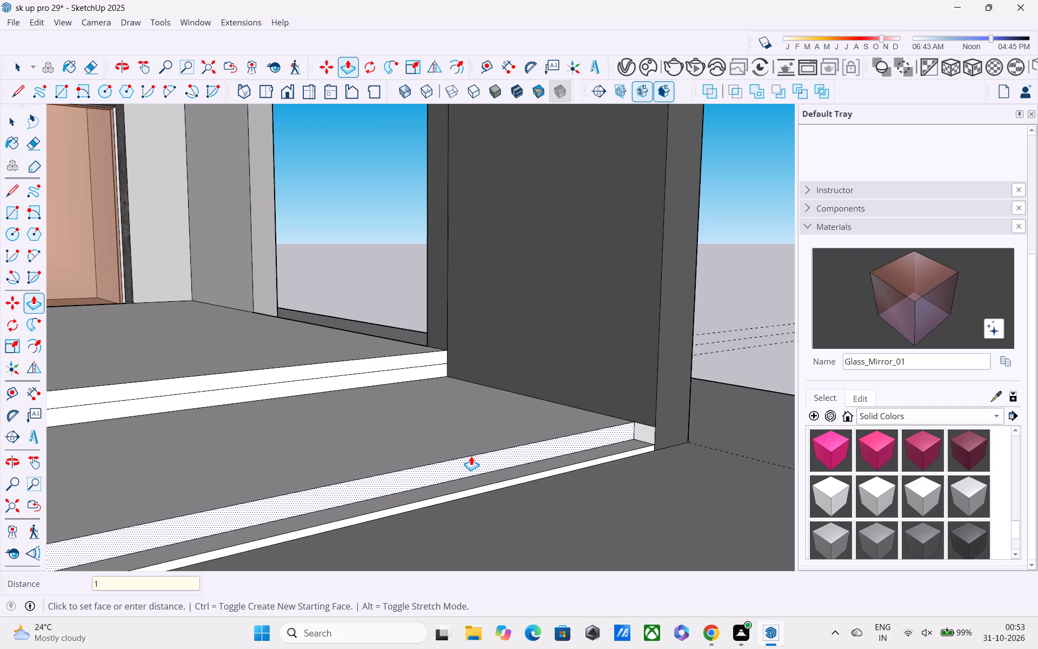
key("Return")
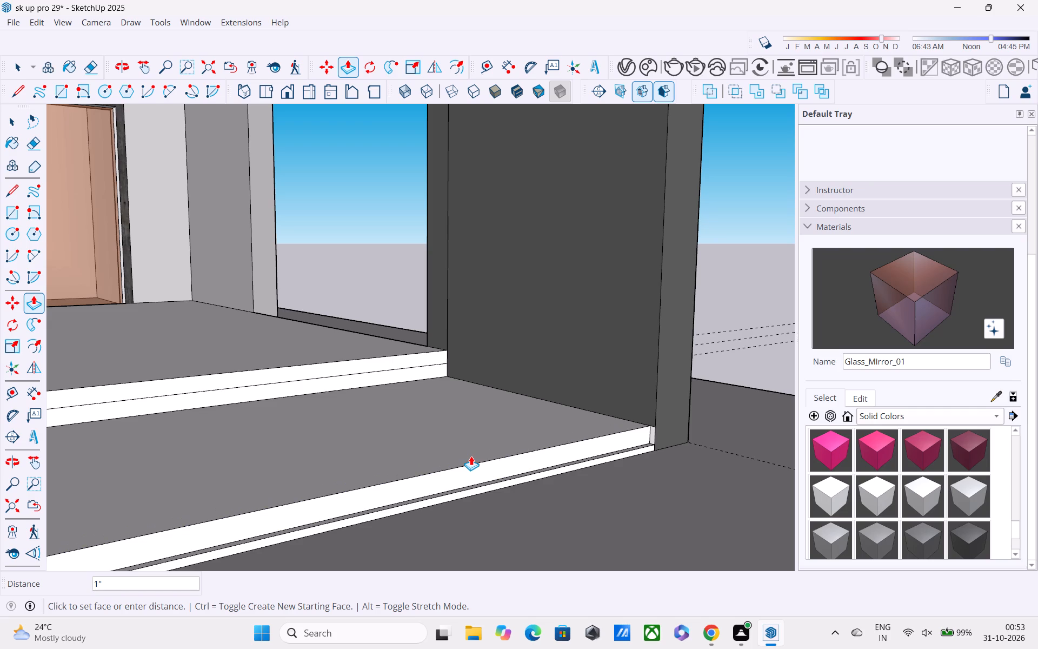
key("1")
key("apostrophe")
type("3\"")
key("Return")
Pull the second step's front face 3" outward to narrow the lowest tread.
scroll(482, 447, "down", 4)
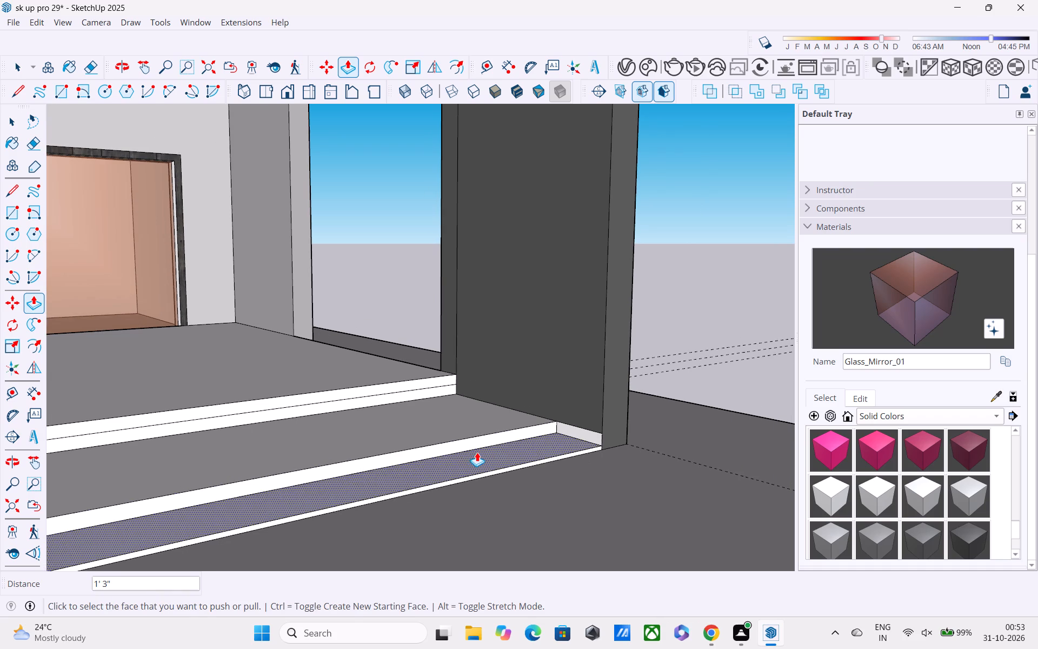
left_click(443, 444)
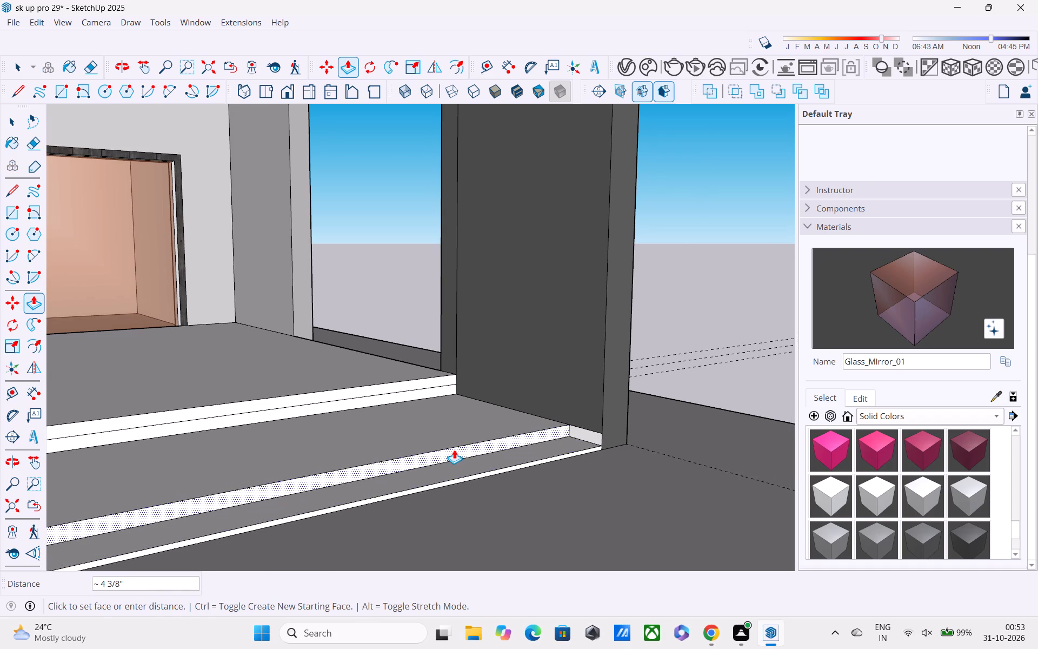
type("3\"")
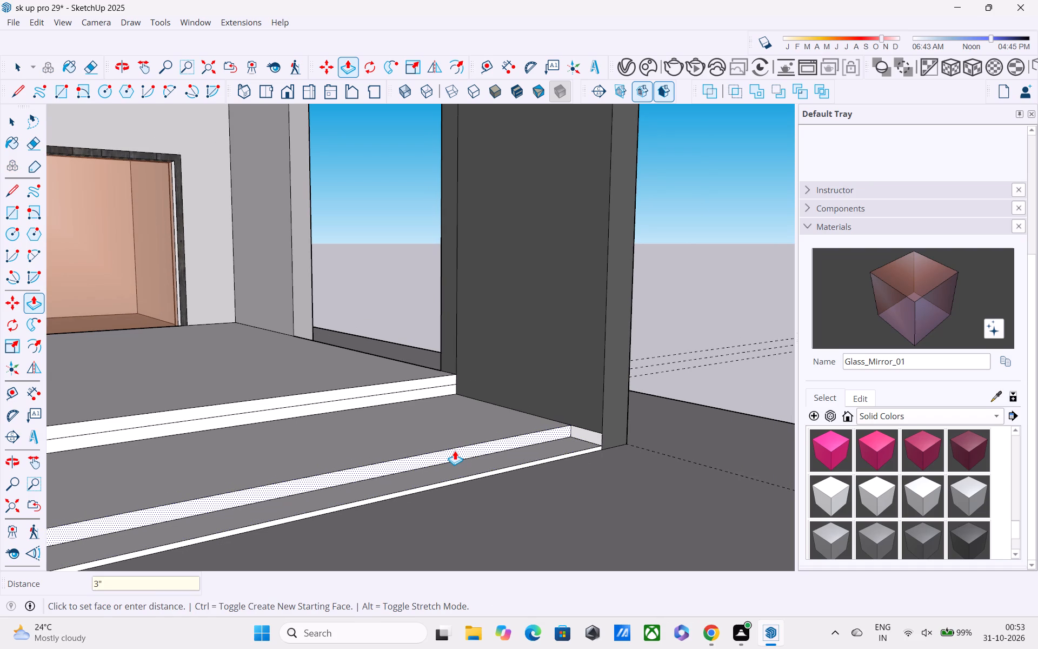
key("Return")
Push/Pull the third strip from the bottom outward to 3', flush with the second step's front face.
scroll(449, 450, "down", 2)
middle_click_drag(449, 449, 457, 458)
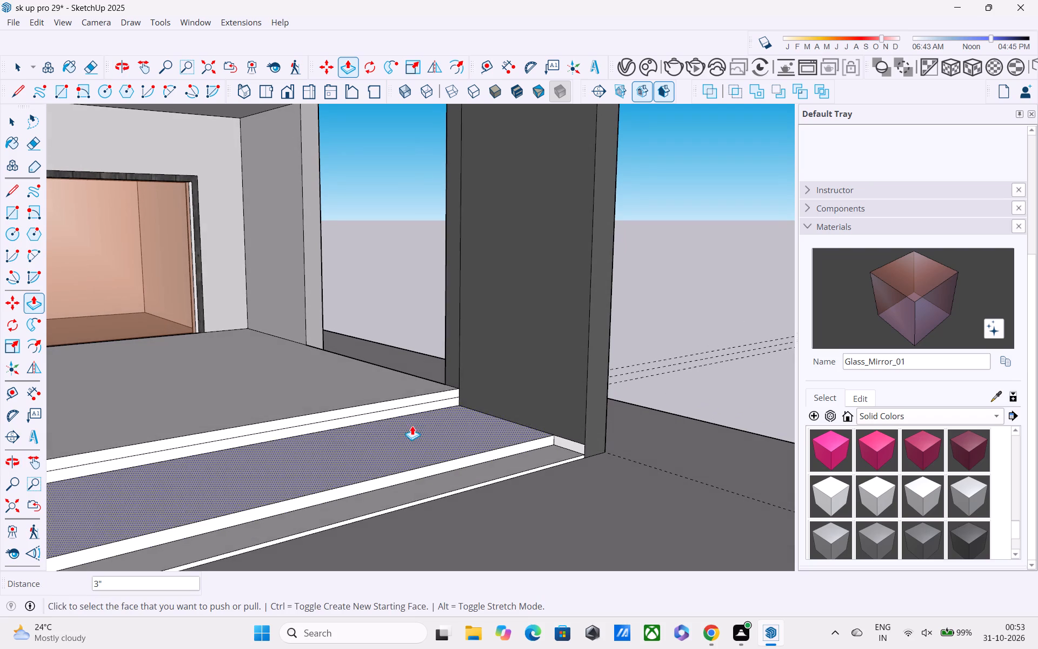
left_click(393, 412)
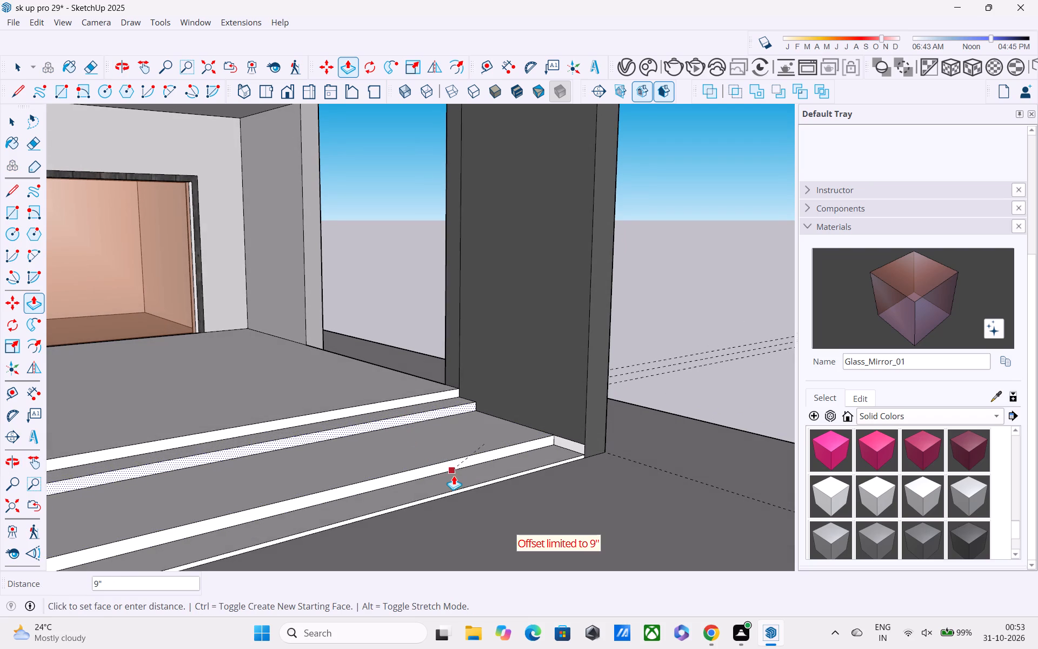
left_click_drag(408, 419, 453, 459)
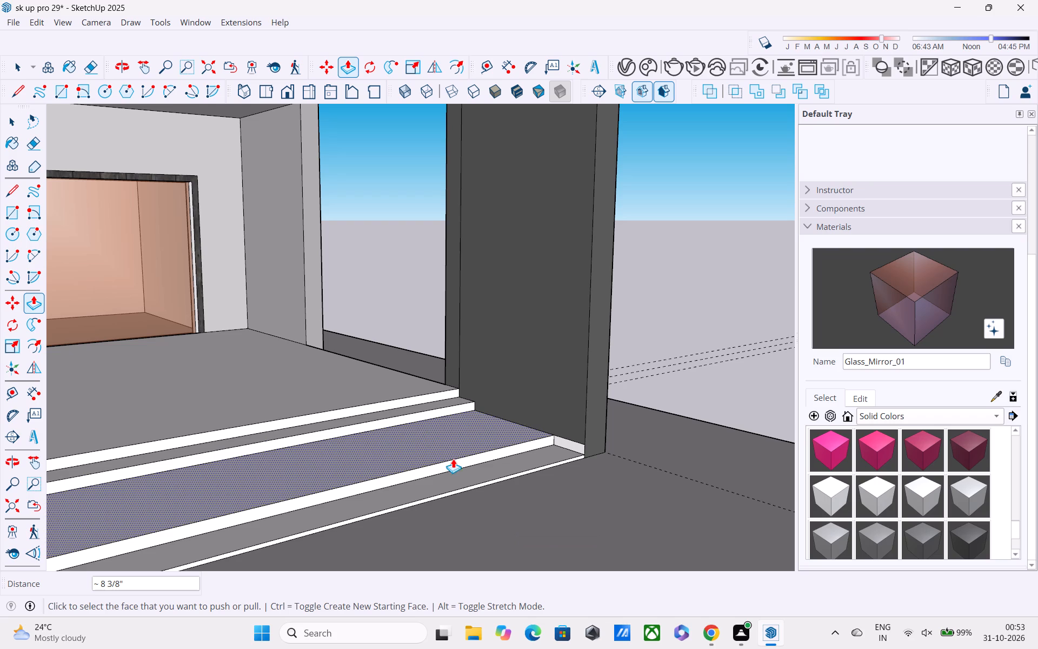
left_click_drag(415, 410, 452, 440)
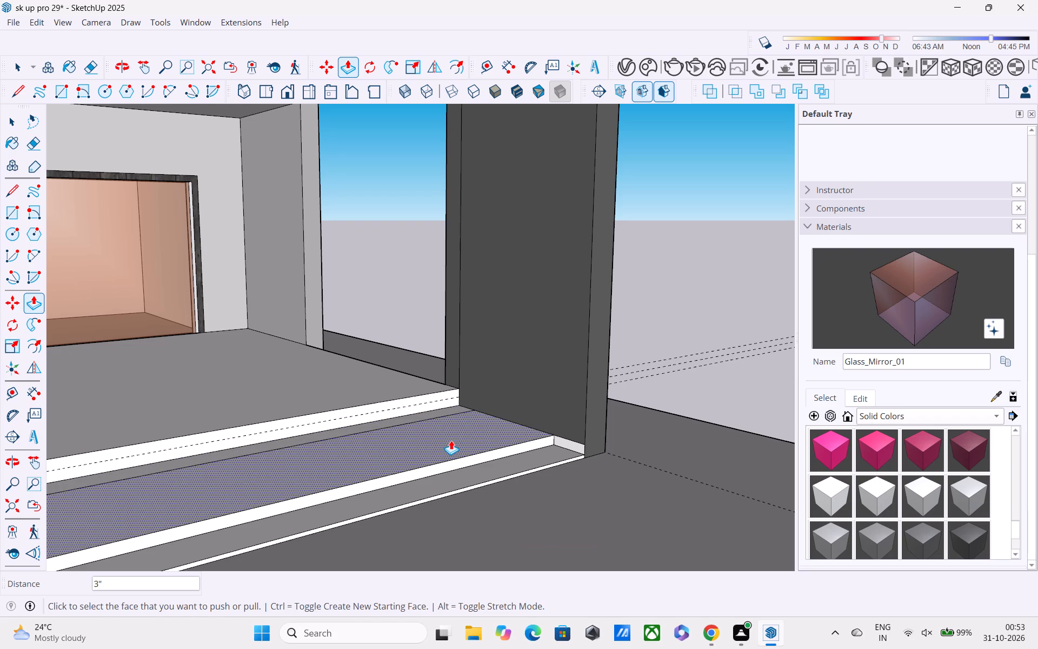
key("ctrl+z")
left_click_drag(423, 411, 470, 449)
key("ctrl+z")
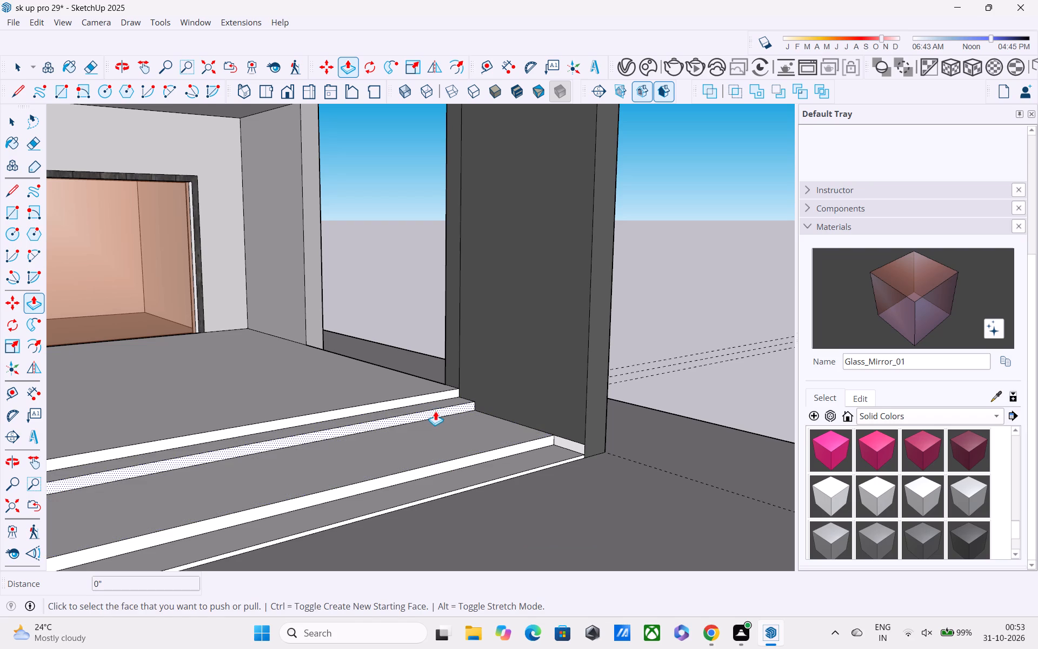
left_click_drag(437, 412, 484, 456)
left_click_drag(431, 413, 486, 458)
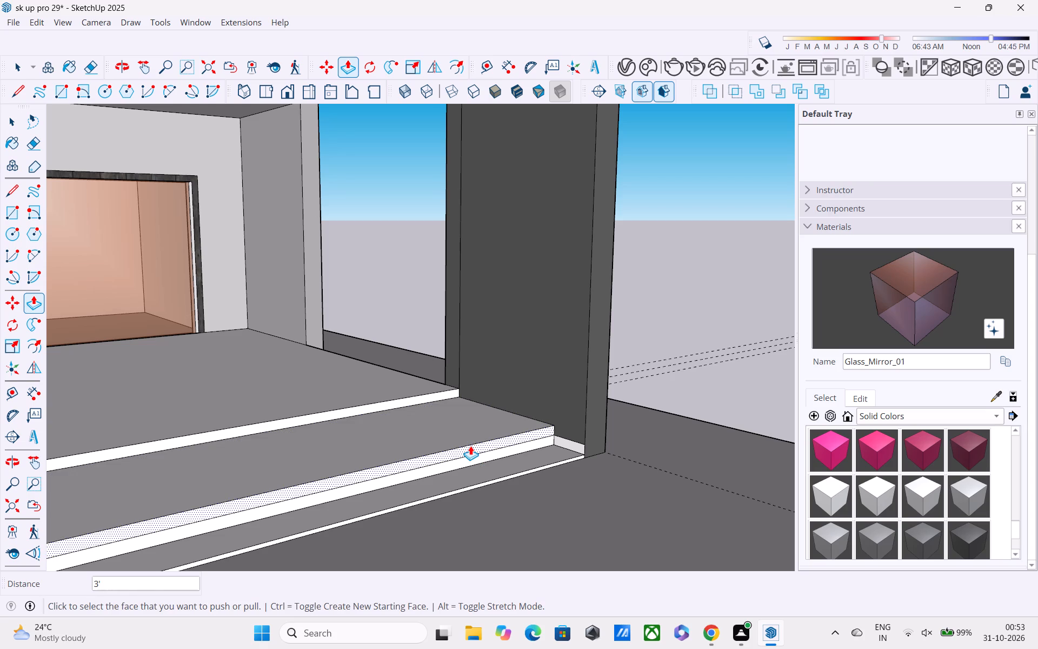
Push the third strip's front face back 1' to expose the second step's tread.
left_click_drag(470, 446, 445, 431)
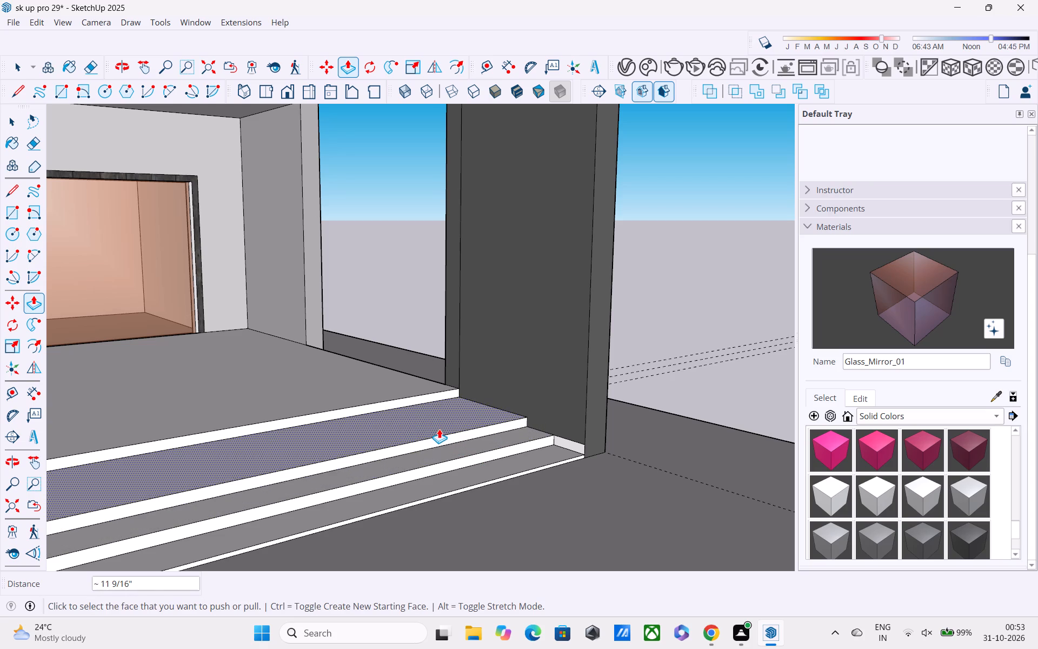
type("1'")
key("Return")
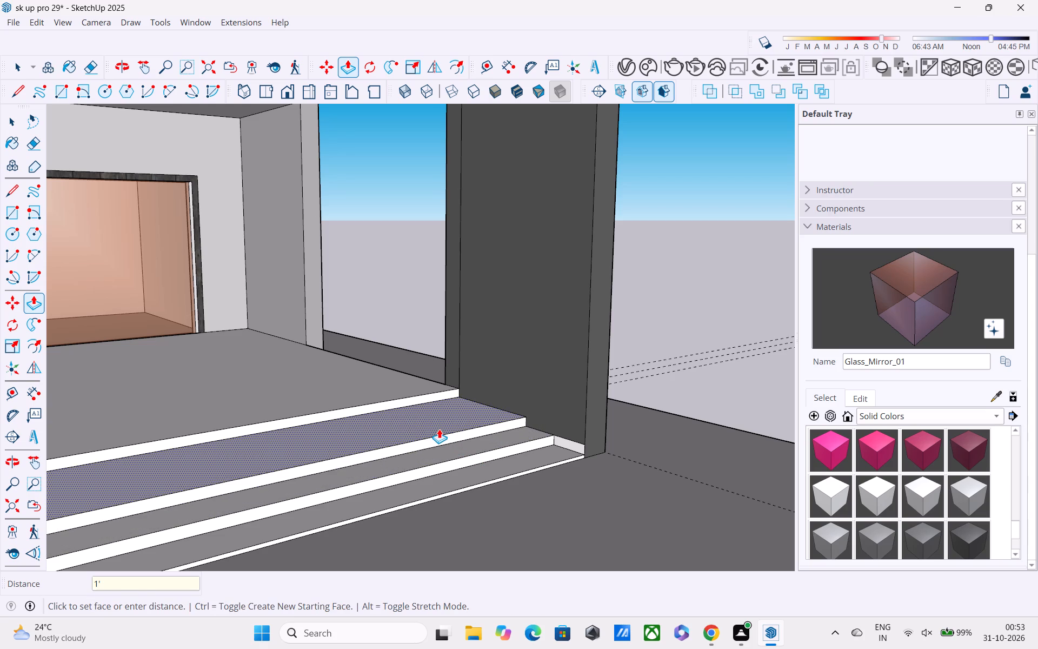
Push/Pull the uppermost strip outward to 2', flush with the third step's front face.
left_click_drag(419, 396, 435, 414)
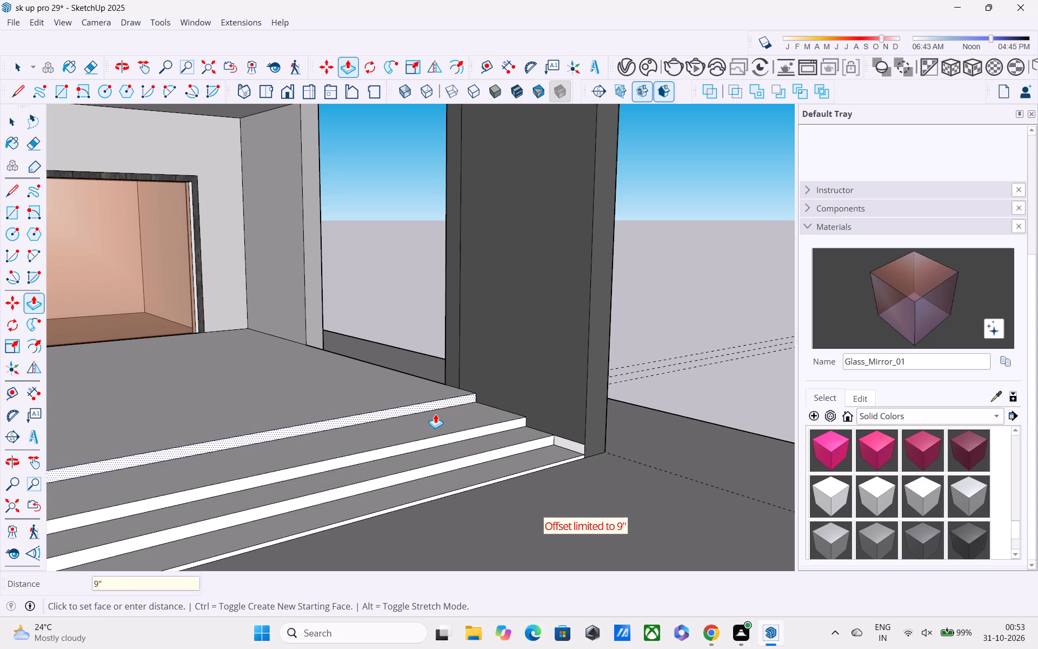
left_click_drag(435, 414, 441, 420)
left_click_drag(434, 401, 461, 429)
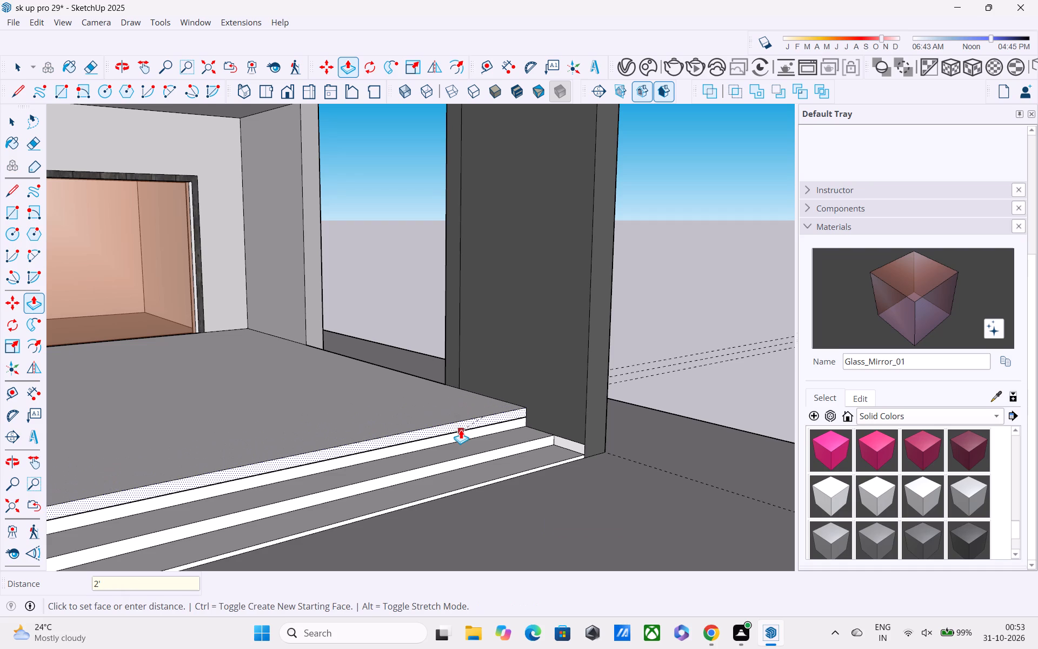
left_click_drag(461, 429, 463, 432)
Push the uppermost strip's front face back 1' to expose the third step's tread.
scroll(461, 430, "up", 1)
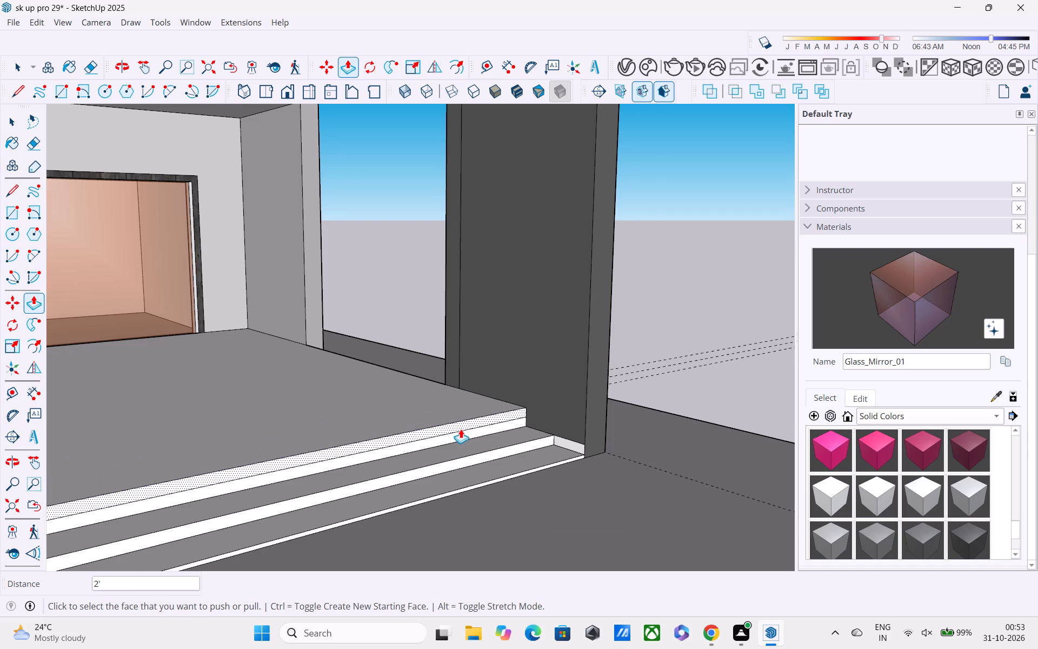
scroll(461, 429, "up", 1)
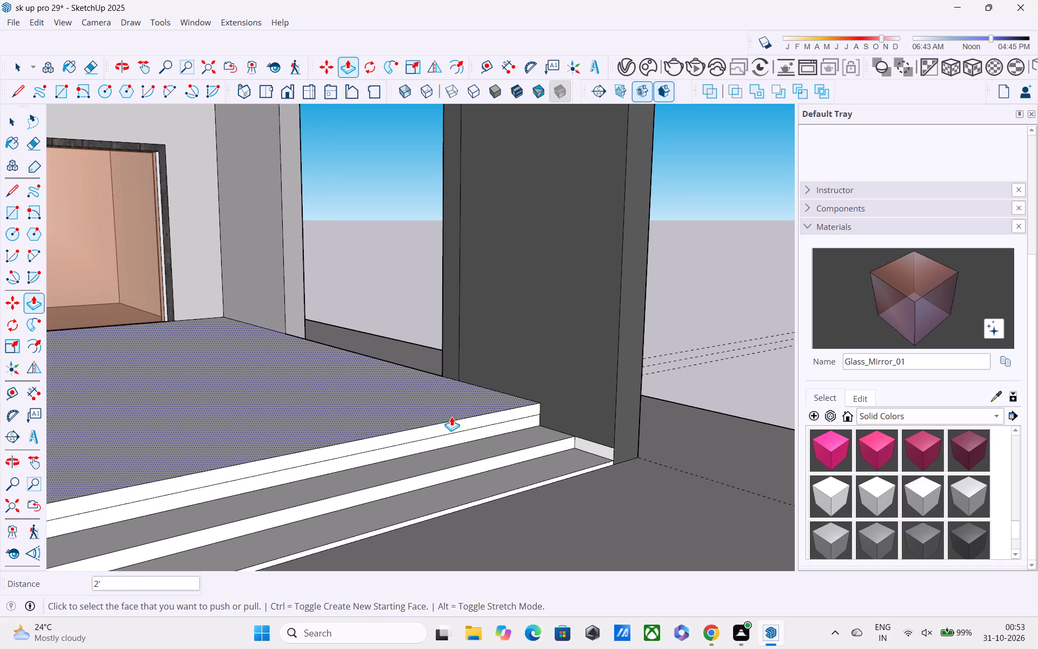
left_click_drag(455, 421, 434, 410)
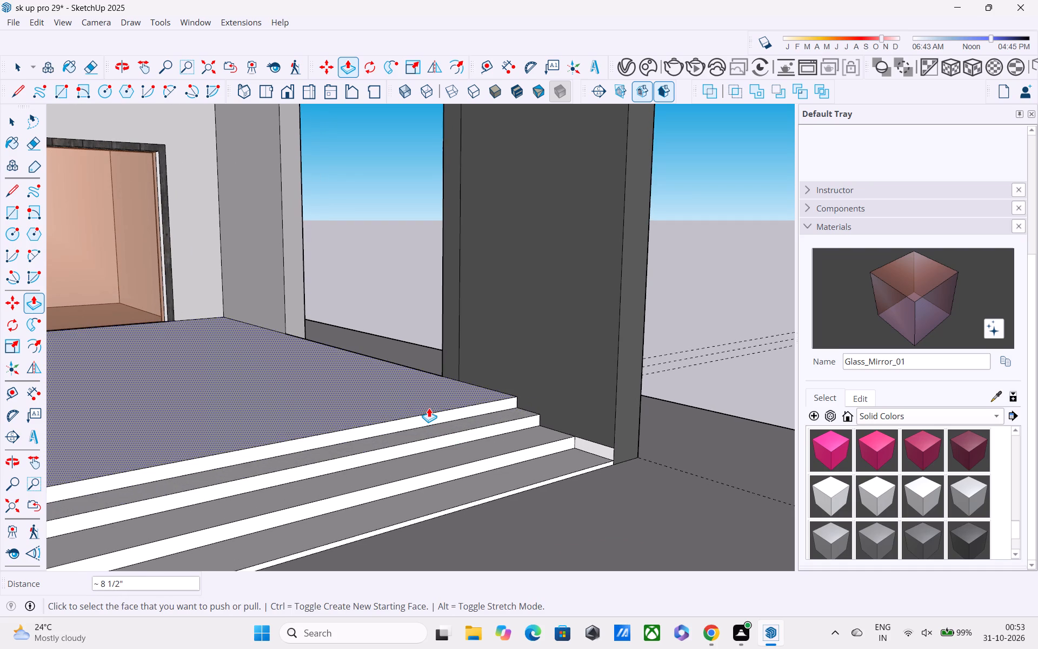
type("1'")
key("Return")
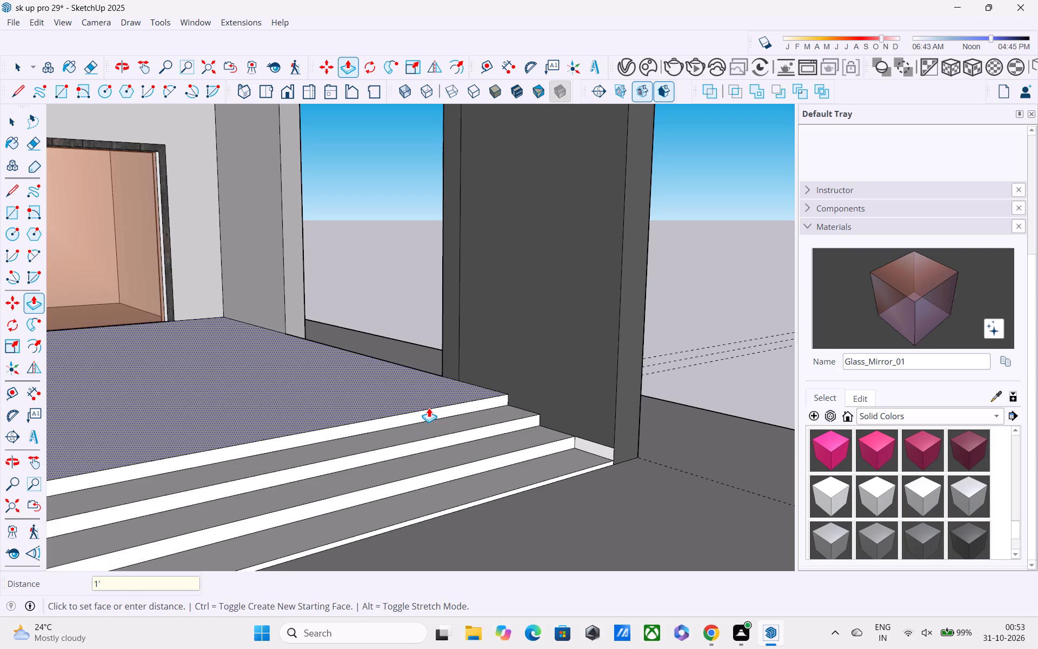
Inspect the porch's front steps and the surrounding front elevation from several angles and distances.
scroll(429, 408, "down", 6)
middle_click_drag(460, 448, 408, 449)
scroll(384, 418, "down", 8)
middle_click_drag(388, 420, 464, 432)
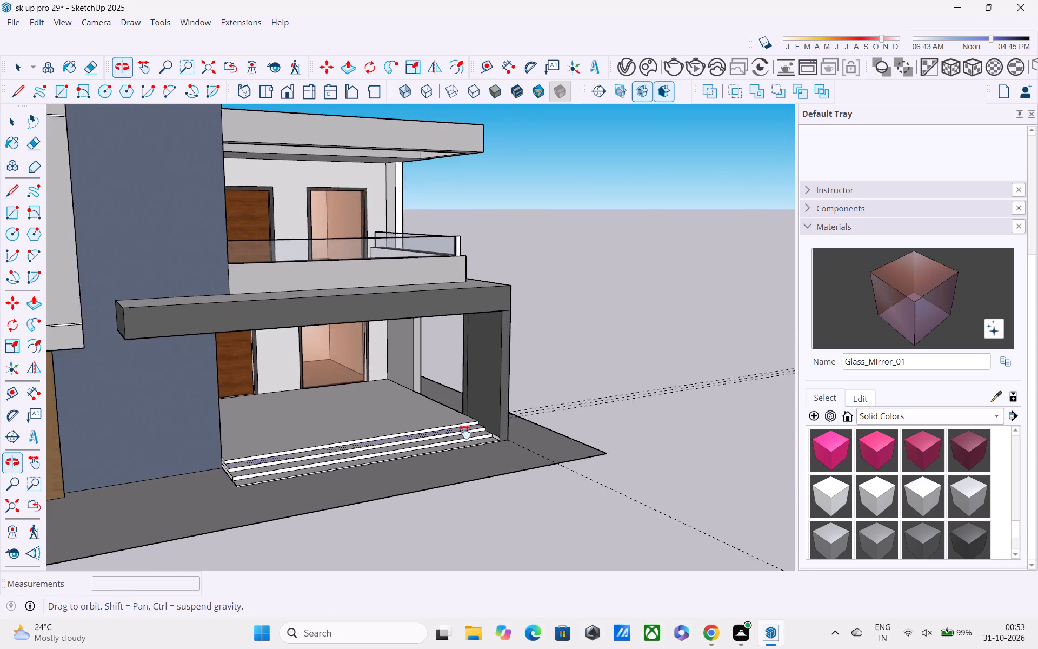
middle_click_drag(464, 432, 500, 417)
scroll(505, 413, "down", 1)
middle_click_drag(505, 413, 456, 395)
scroll(442, 407, "up", 5)
middle_click_drag(411, 411, 364, 400)
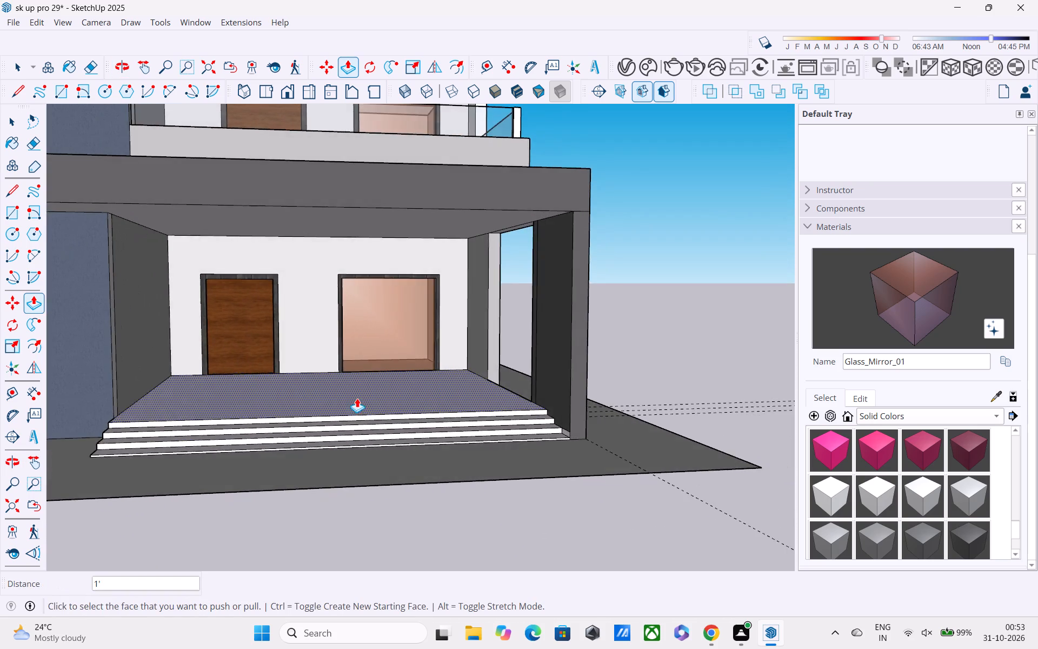
scroll(355, 393, "down", 6)
key("space")
middle_click_drag(591, 344, 784, 347)
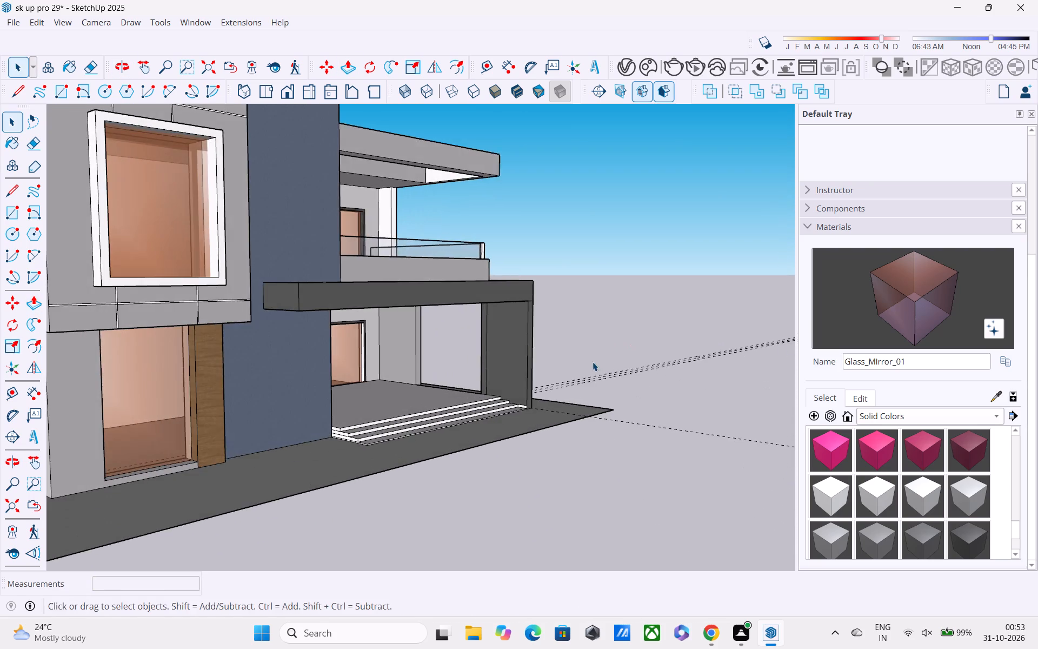
scroll(593, 362, "down", 5)
middle_click_drag(531, 402, 570, 420)
scroll(566, 417, "down", 3)
middle_click_drag(565, 416, 399, 388)
scroll(442, 399, "up", 5)
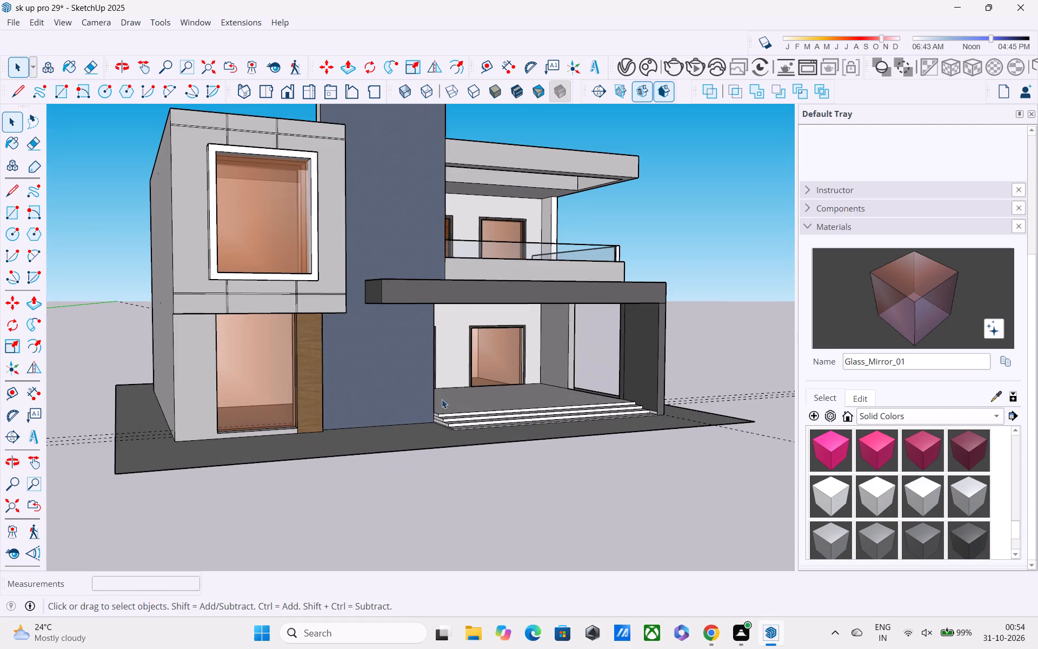
Save the model and purge its unused items.
key("ctrl+s")
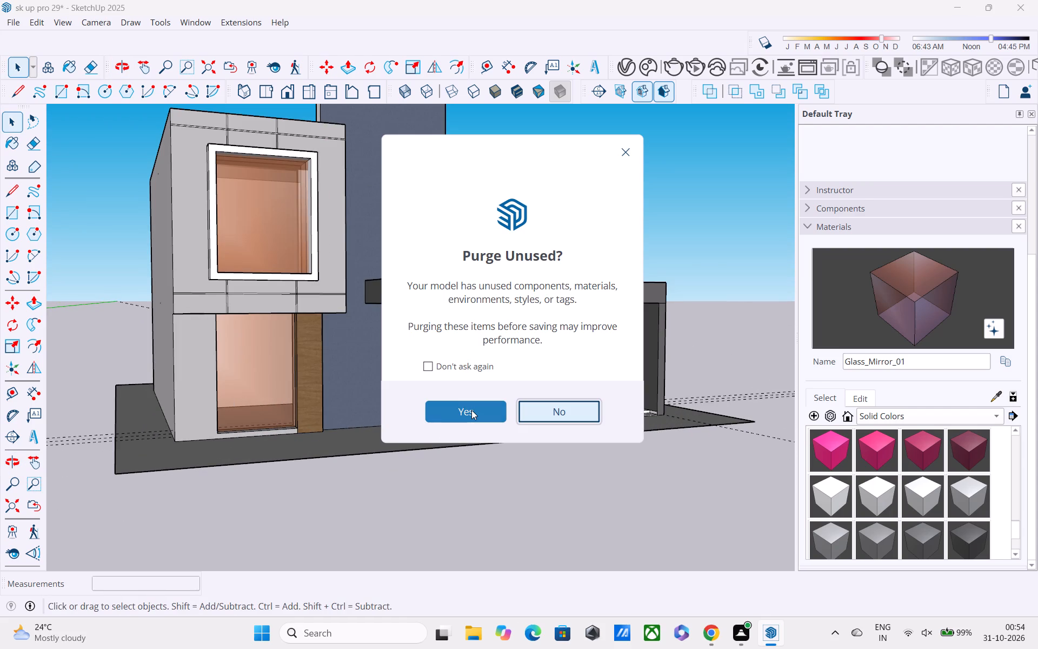
left_click(471, 410)
Review the whole two-storey front elevation from both sides.
middle_click_drag(510, 400, 407, 398)
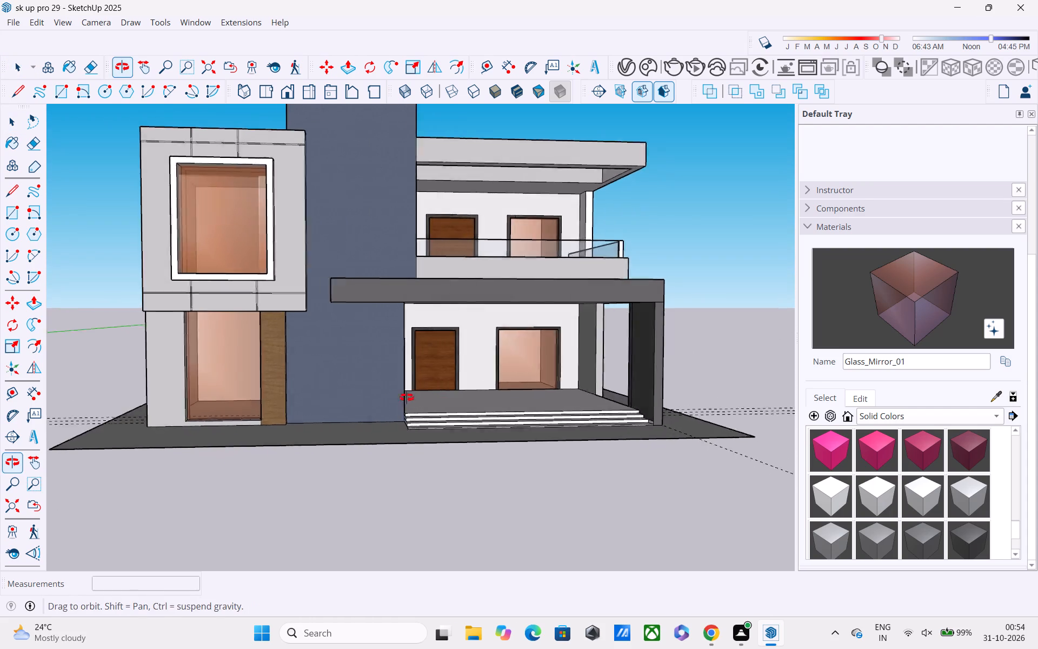
middle_click_drag(407, 398, 376, 398)
scroll(376, 394, "down", 5)
middle_click_drag(403, 402, 285, 394)
scroll(371, 399, "up", 5)
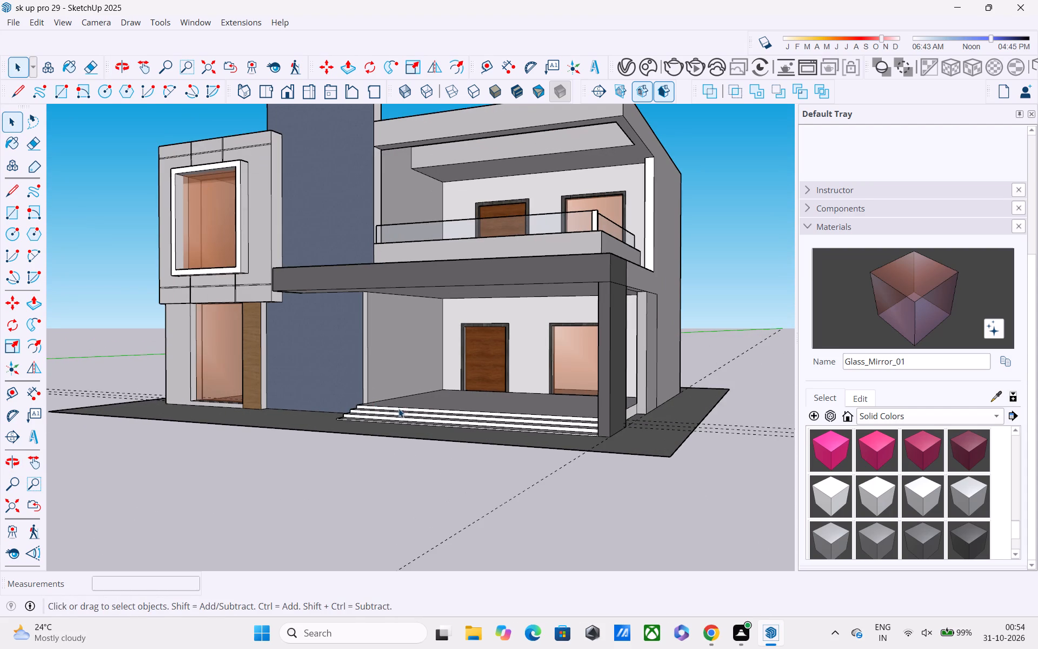
scroll(416, 421, "down", 1)
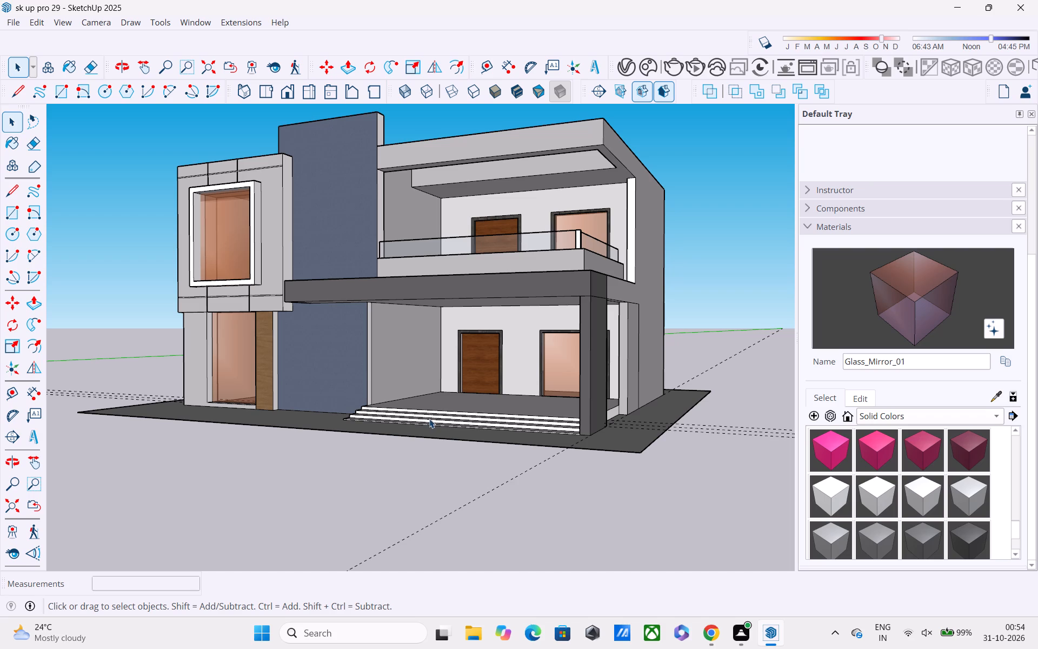
middle_click_drag(425, 372, 565, 471, "shift")
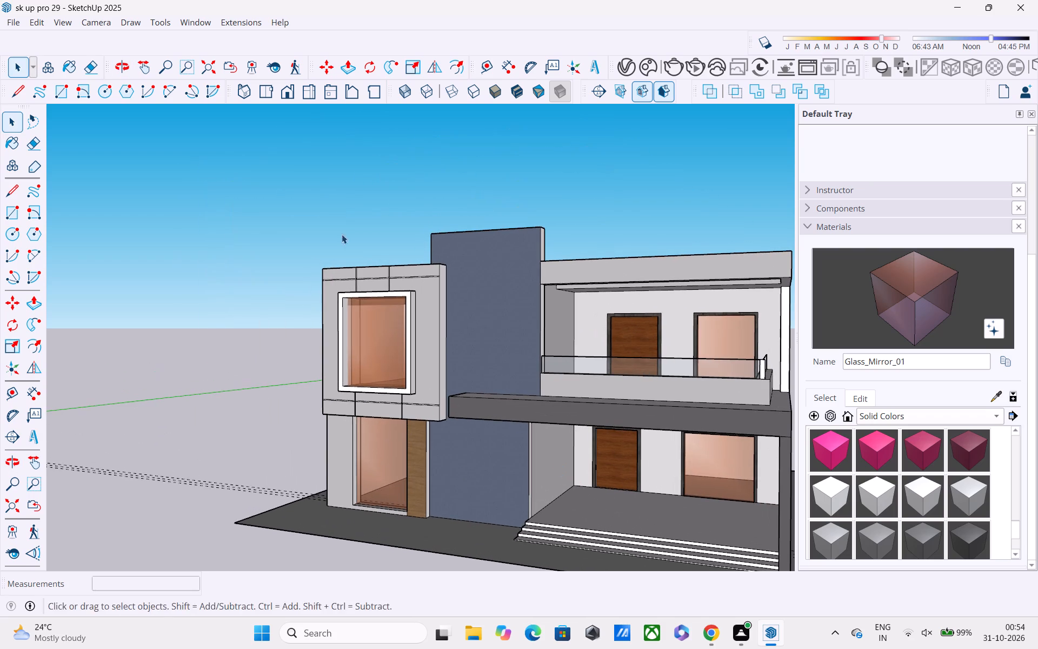
left_click(9, 21)
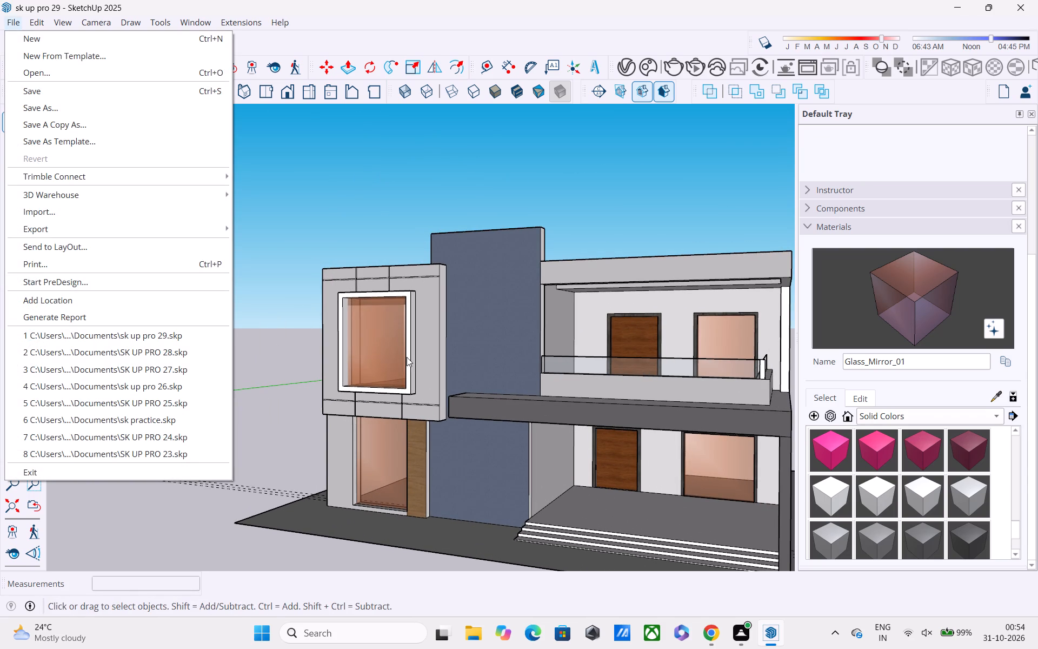
key("space")
Paint the front face of the tall blue-grey tower wall with the M00_Soft_Cloud solid colour.
left_click(510, 314)
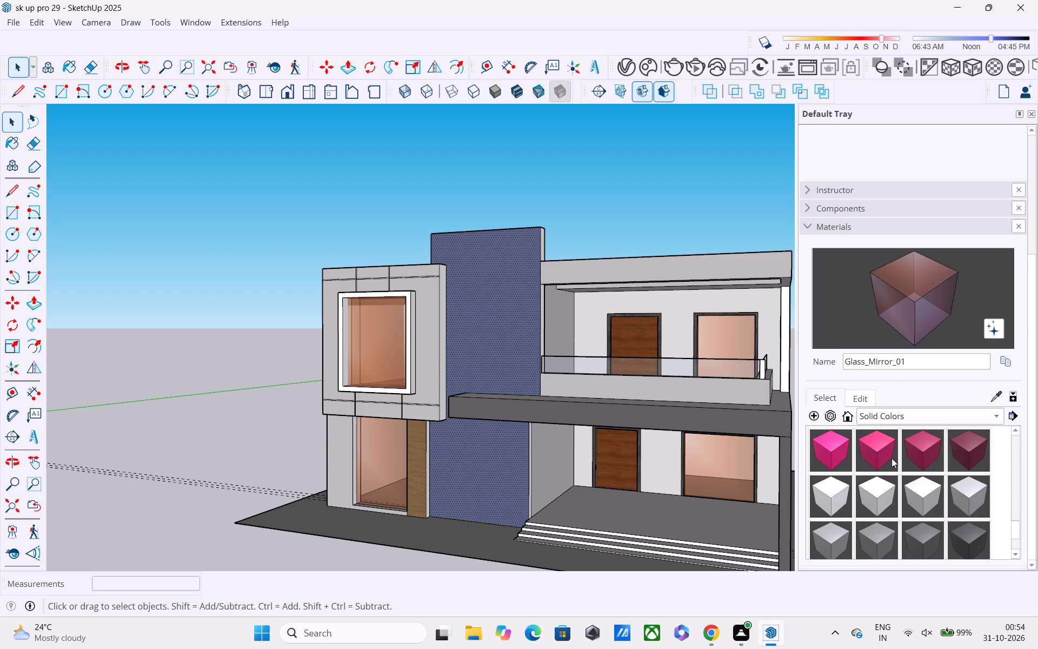
left_click(834, 499)
left_click(499, 246)
middle_click_drag(514, 289, 663, 304)
key("space")
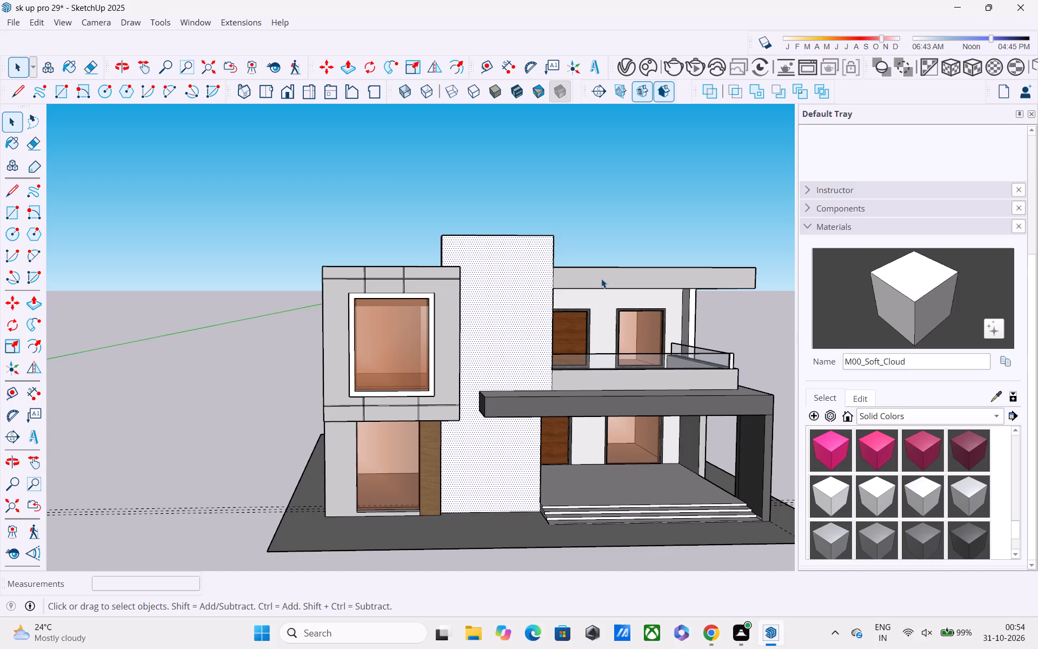
Copy the tower wall's top front edge a short way down its face as the first groove line.
scroll(554, 297, "up", 1)
middle_click_drag(471, 308, 272, 319)
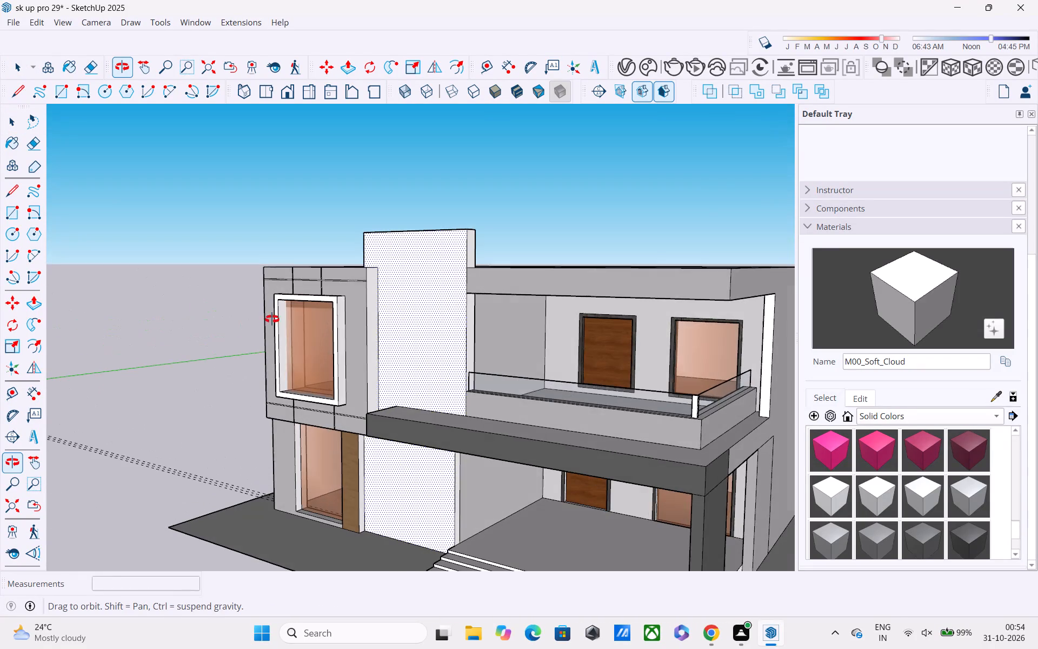
middle_click_drag(272, 319, 272, 319)
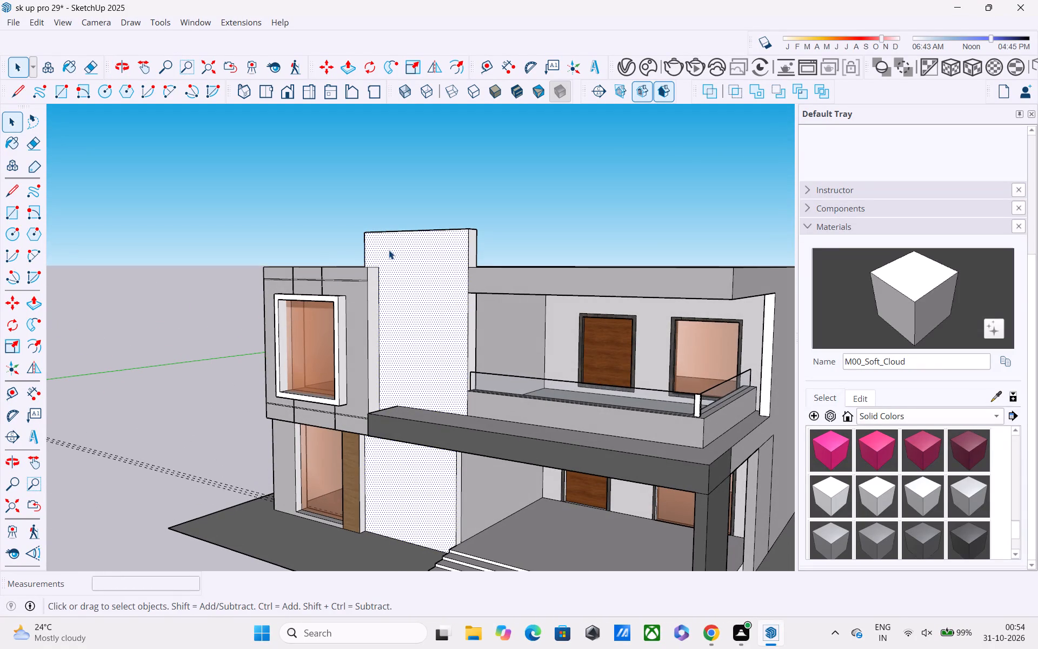
left_click(410, 230)
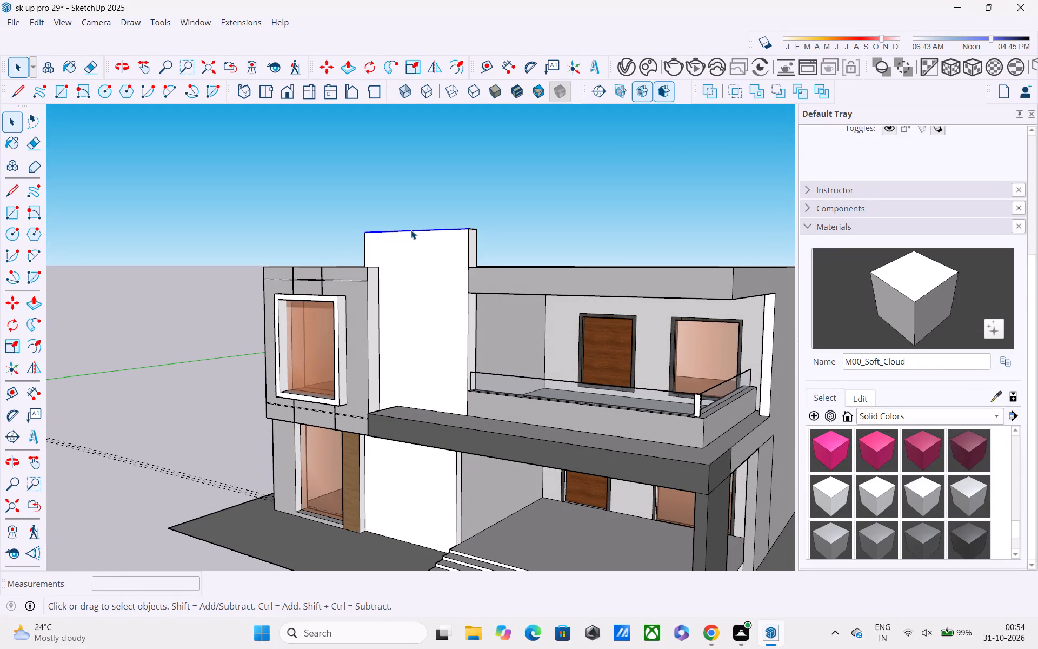
key("m")
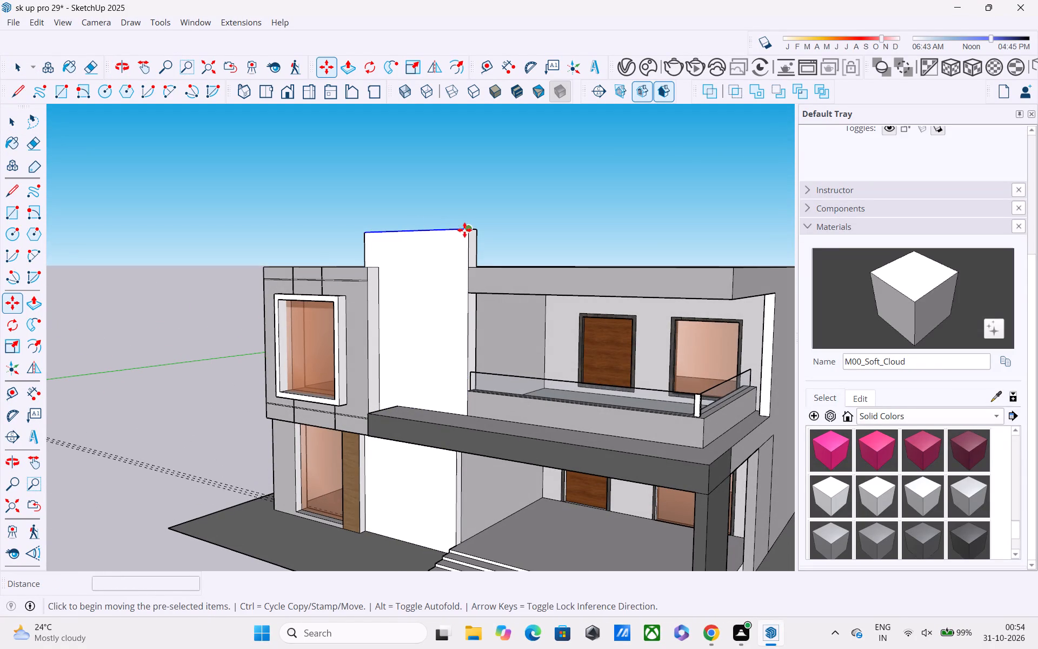
left_click(465, 230)
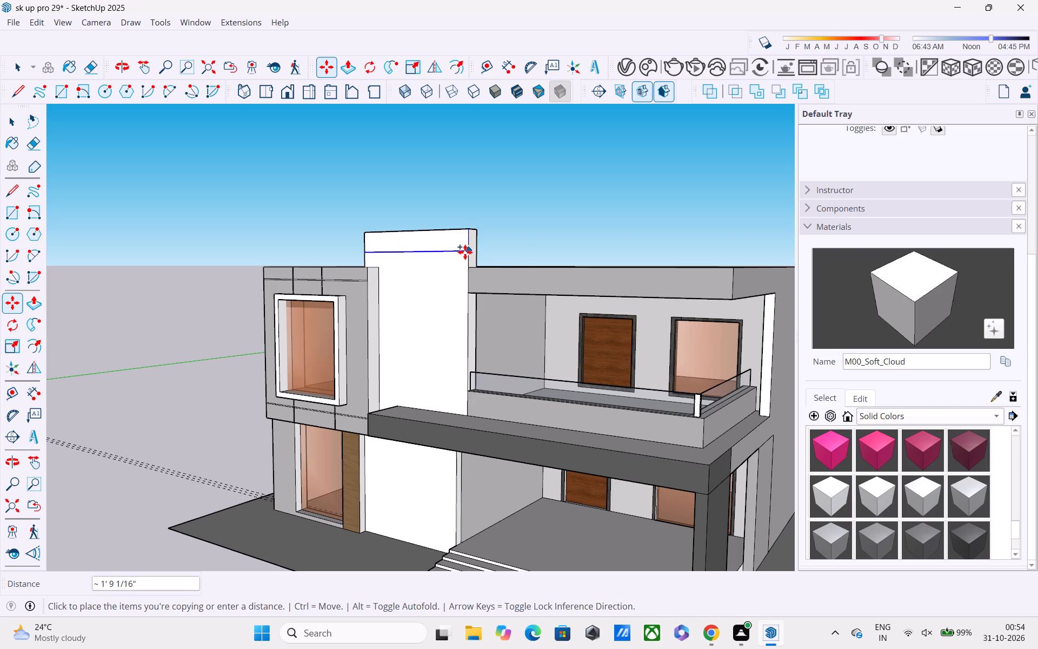
left_click(465, 260)
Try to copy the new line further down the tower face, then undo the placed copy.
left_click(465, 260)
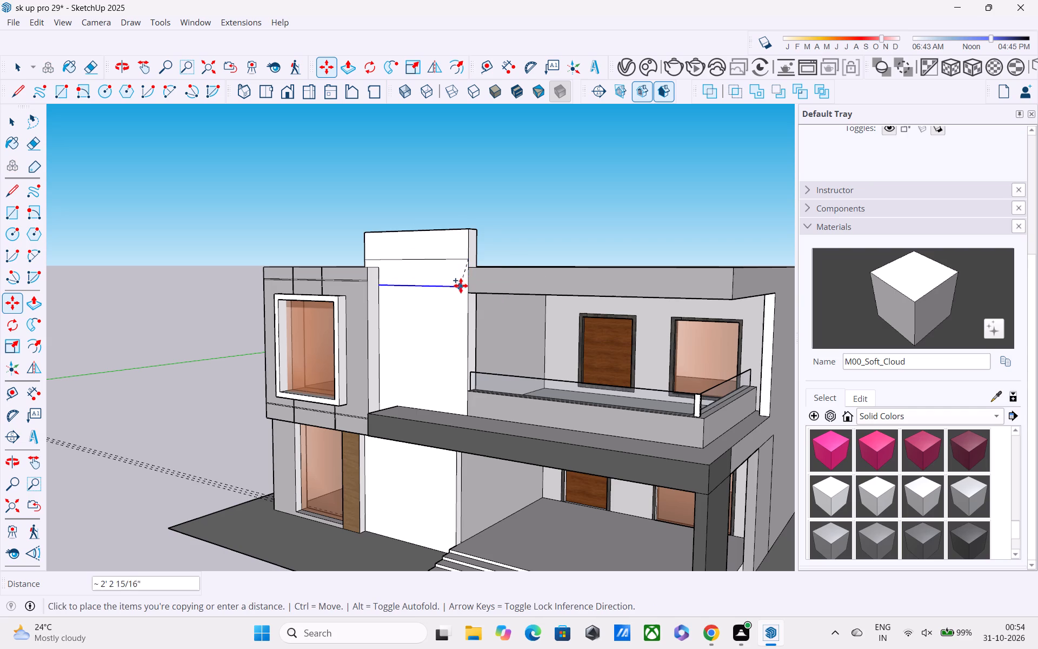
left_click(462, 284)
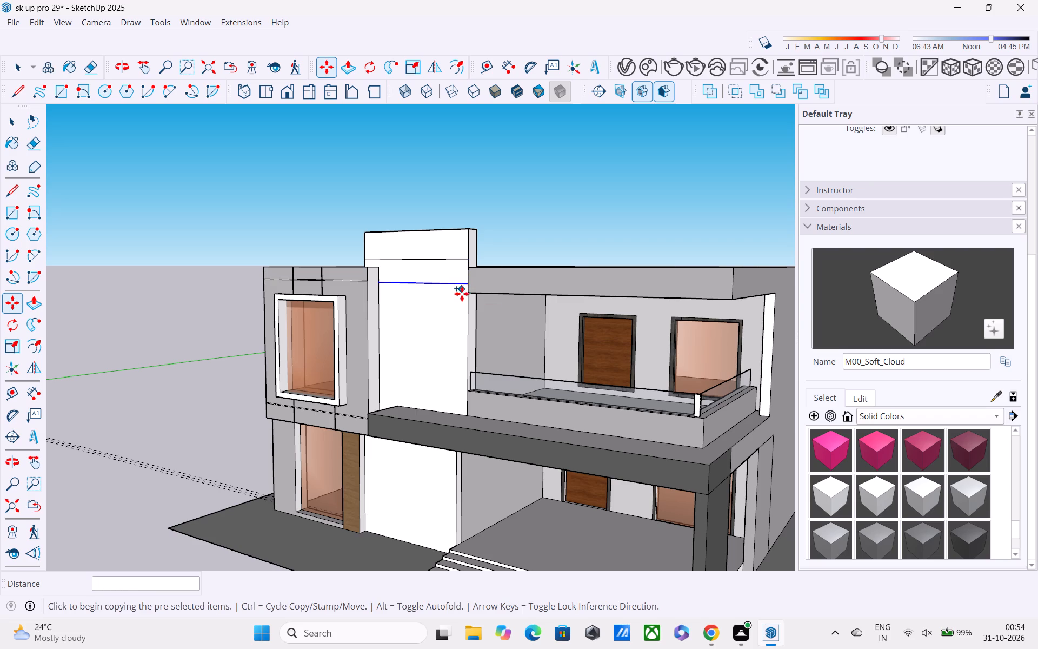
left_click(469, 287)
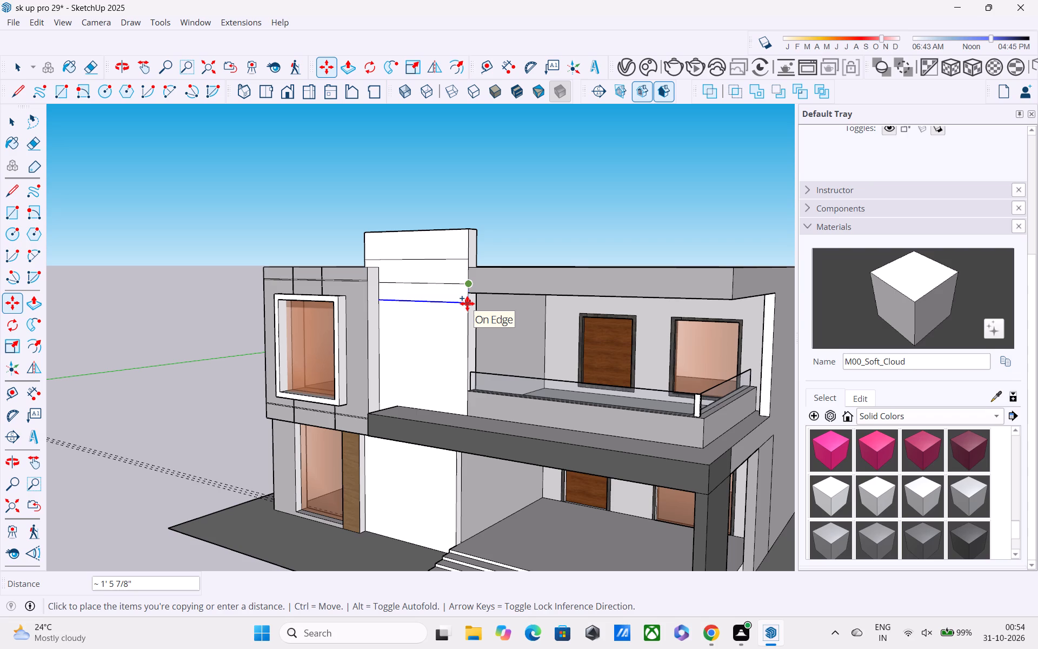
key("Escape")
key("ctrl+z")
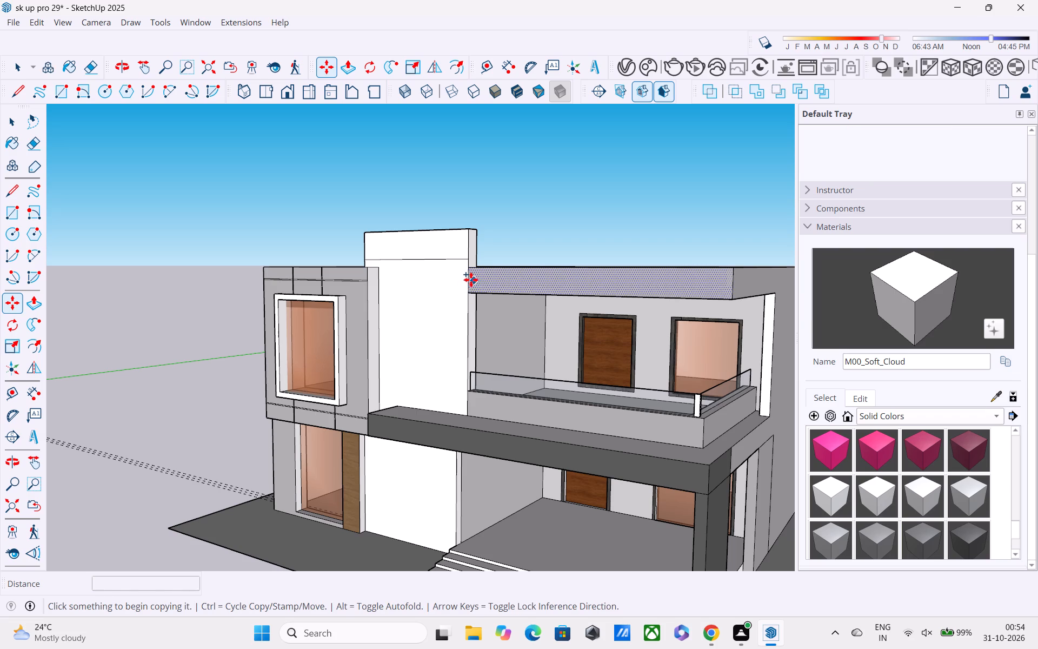
Copy the first groove line about 3' down the tower face and divide the spacing equally with /2.
key("space")
left_click(457, 260)
key("m")
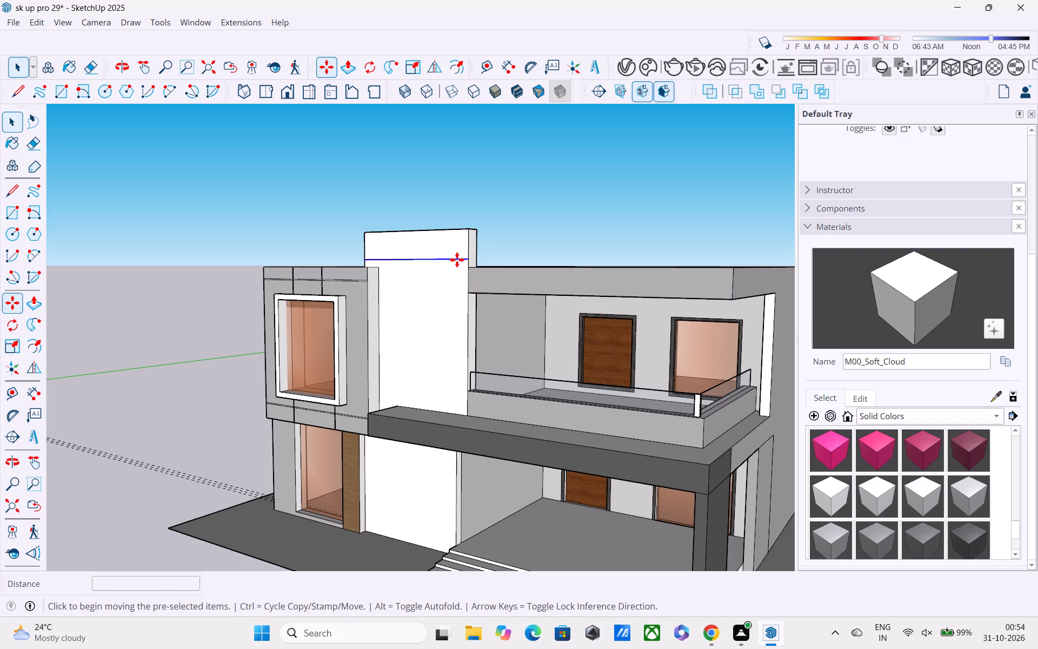
left_click(463, 261)
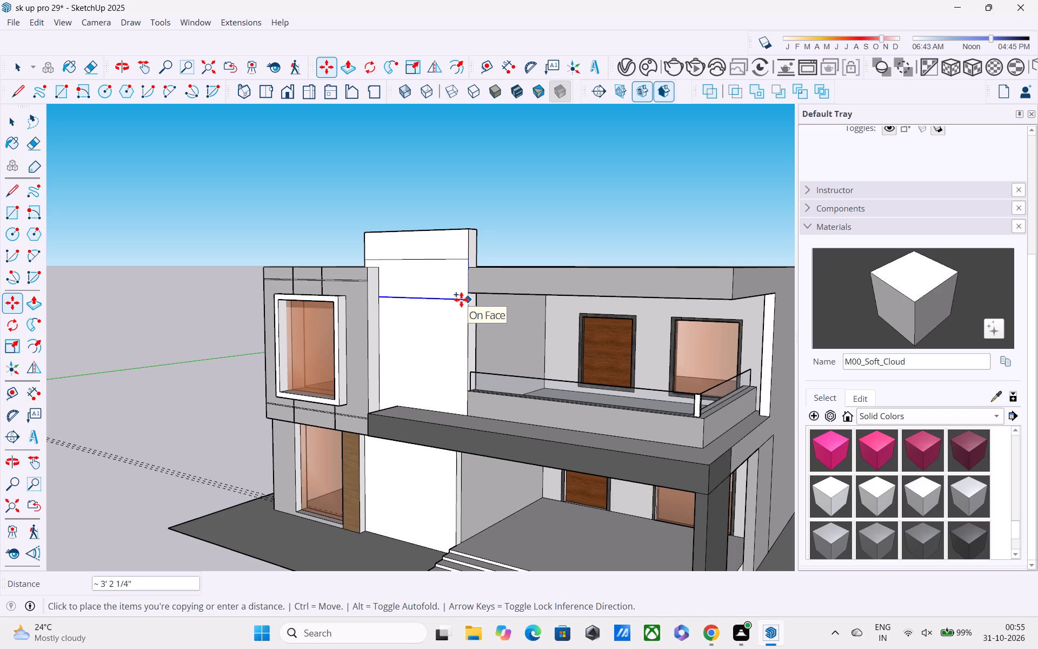
left_click(461, 297)
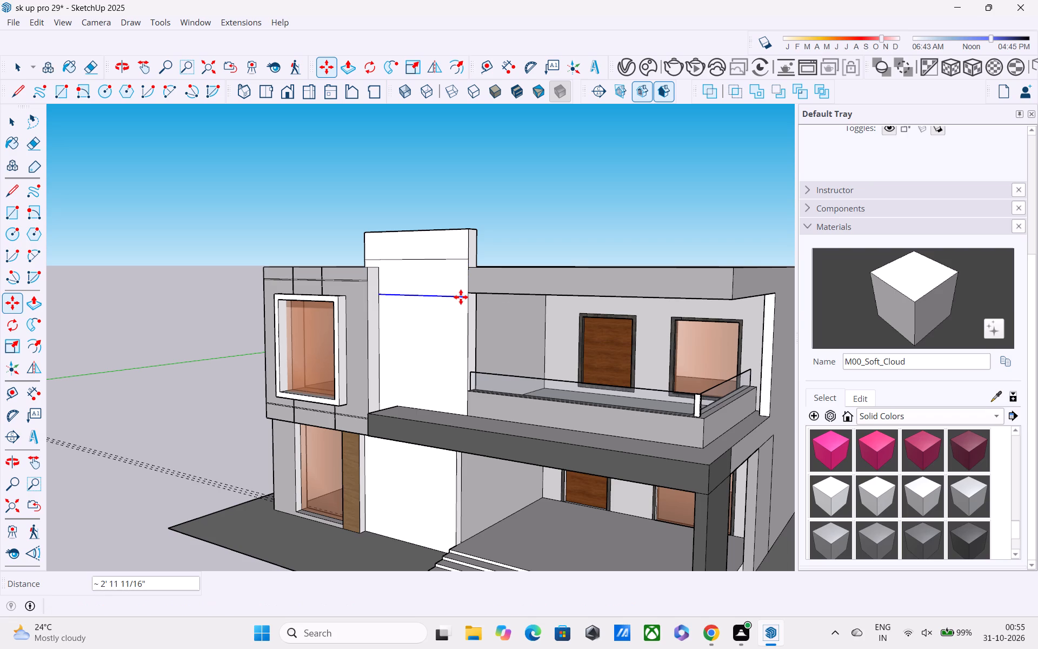
type("/2")
key("Return")
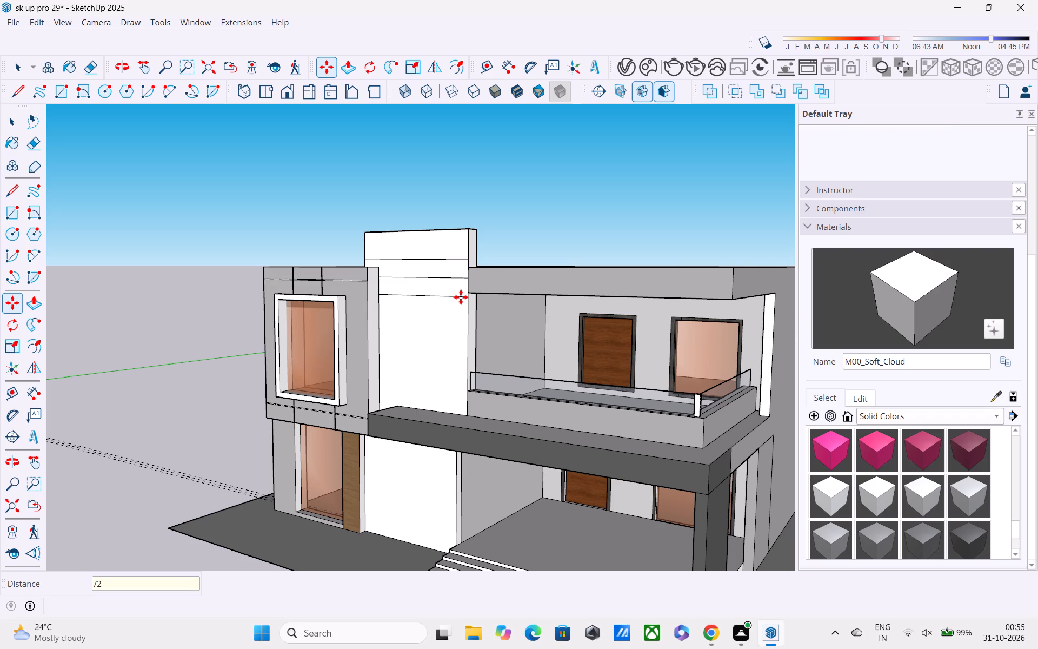
Copy the lowest groove line about 3' 9" further down the tower face.
middle_click_drag(470, 289, 621, 288)
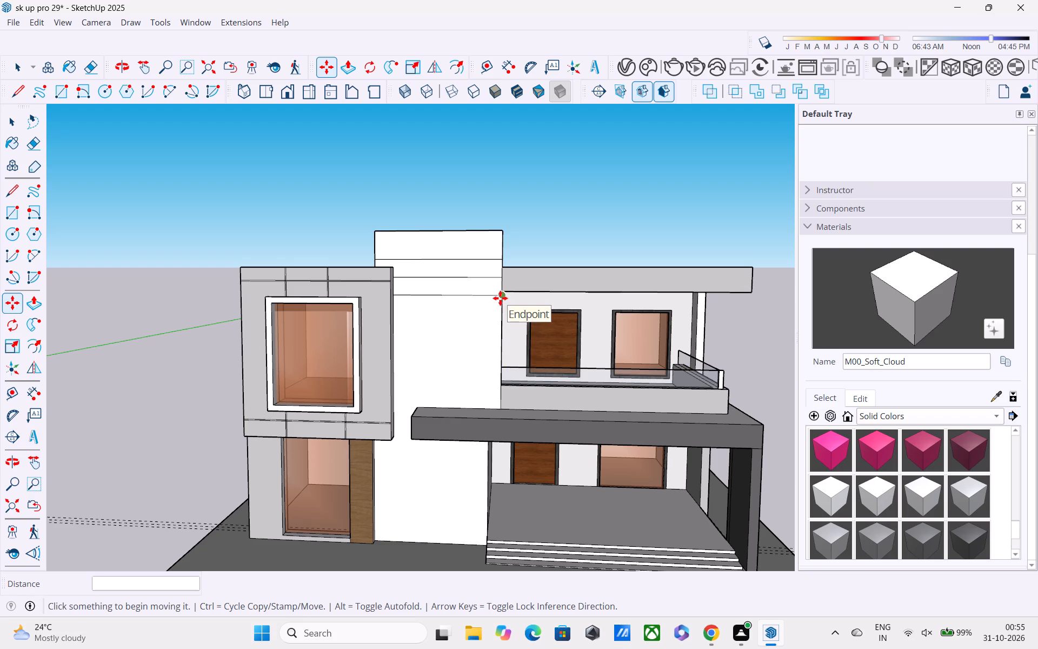
key("space")
left_click(485, 296)
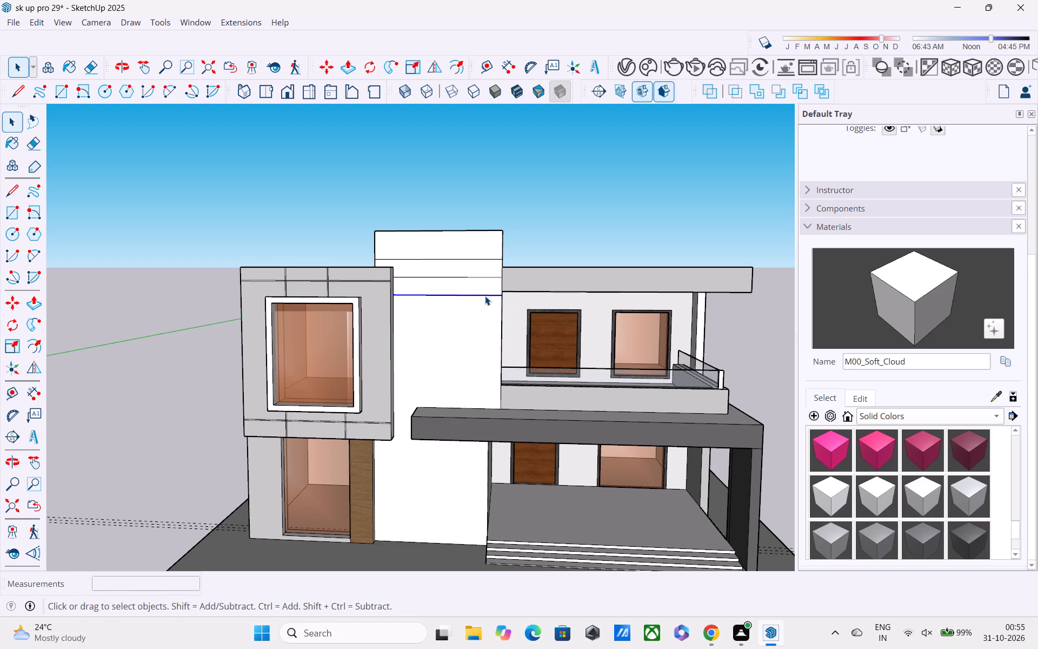
key("m")
left_click(497, 299)
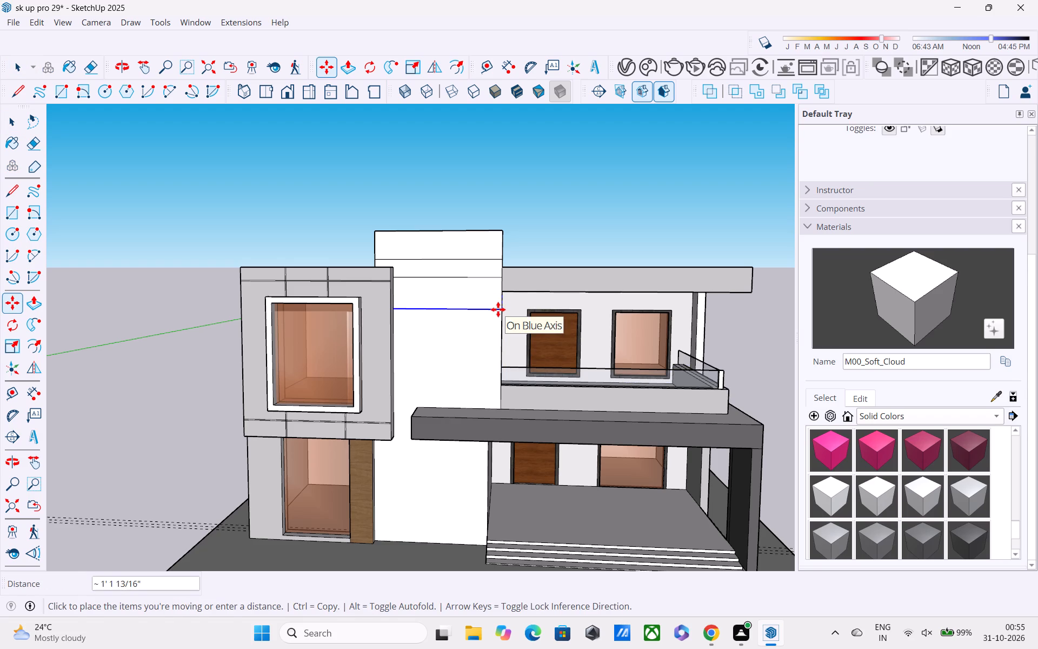
left_click(500, 337)
Copy the newest groove line about 1' 10 1/2" further down the tower face.
left_click(500, 337)
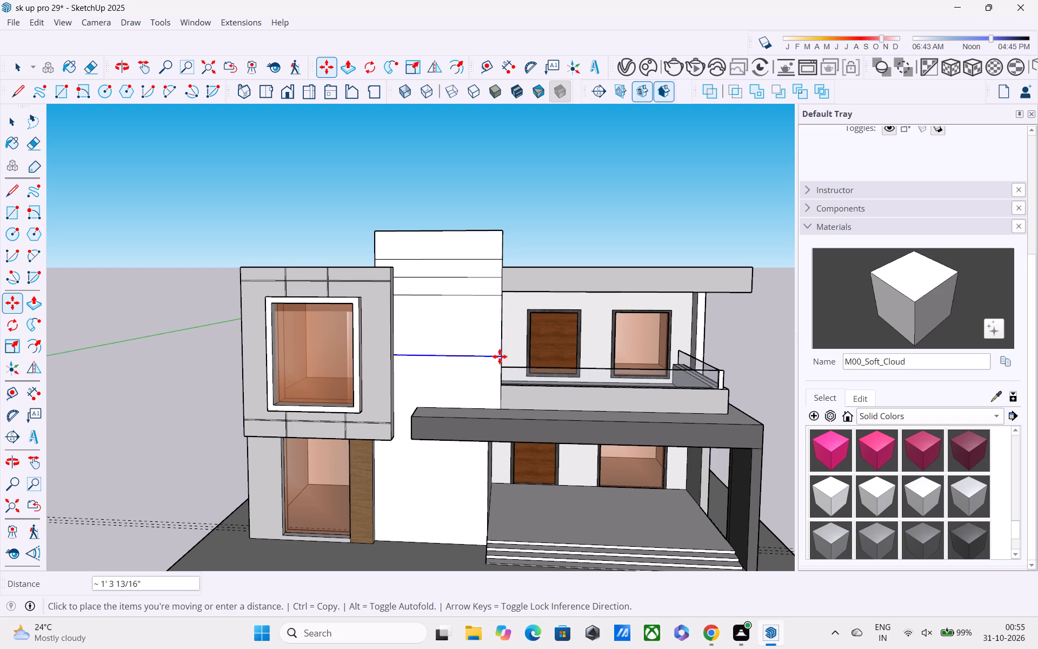
scroll(496, 369, "up", 4)
middle_click_drag(495, 369, 507, 407)
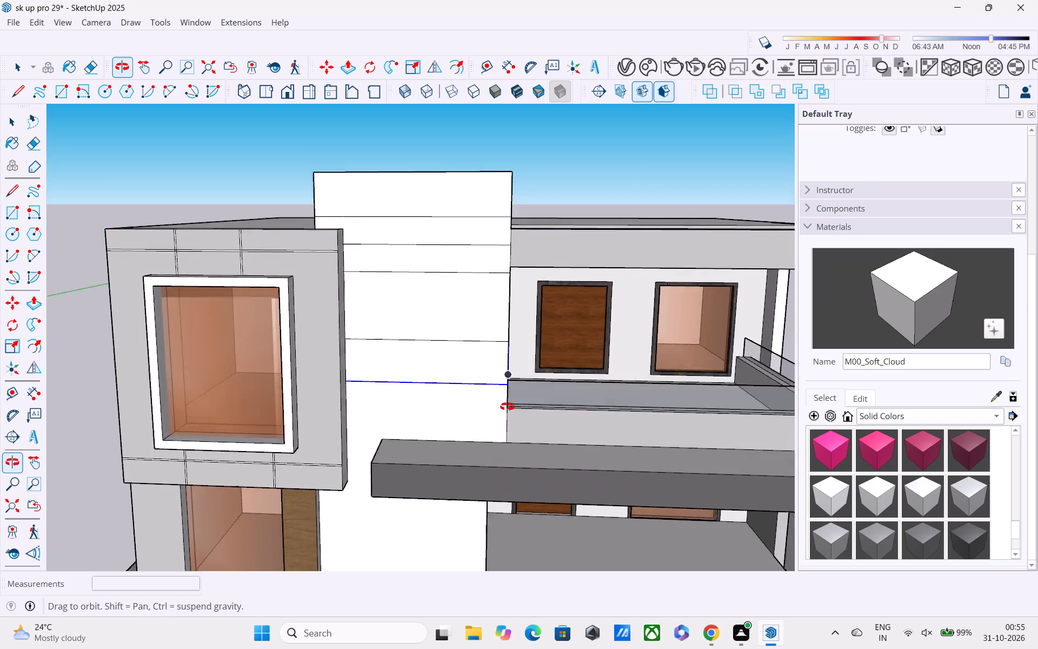
middle_click_drag(507, 407, 646, 352)
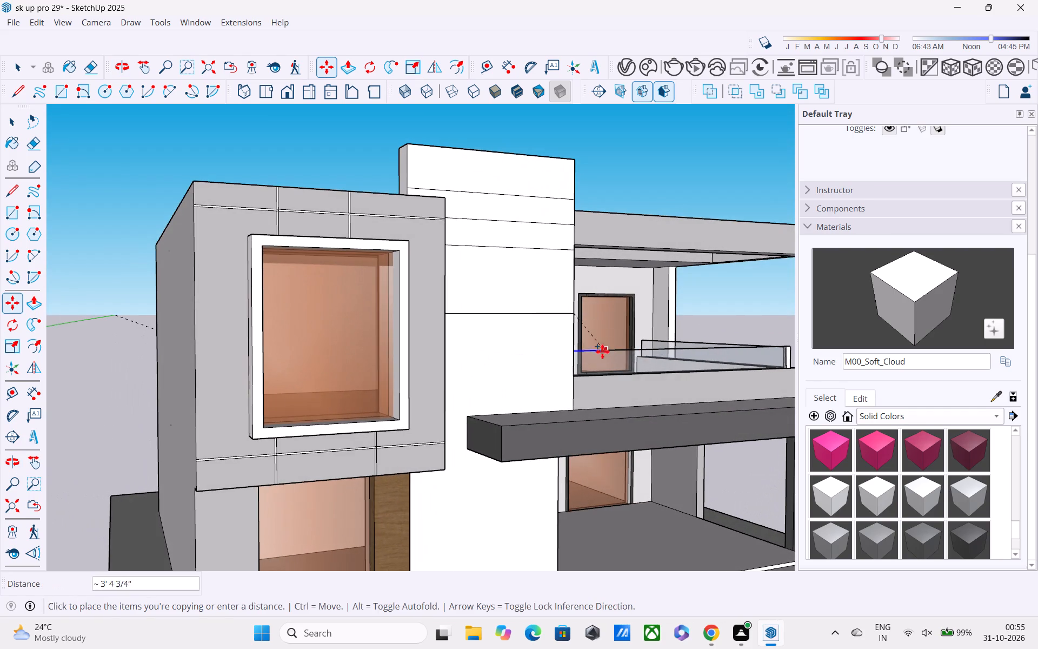
left_click(567, 352)
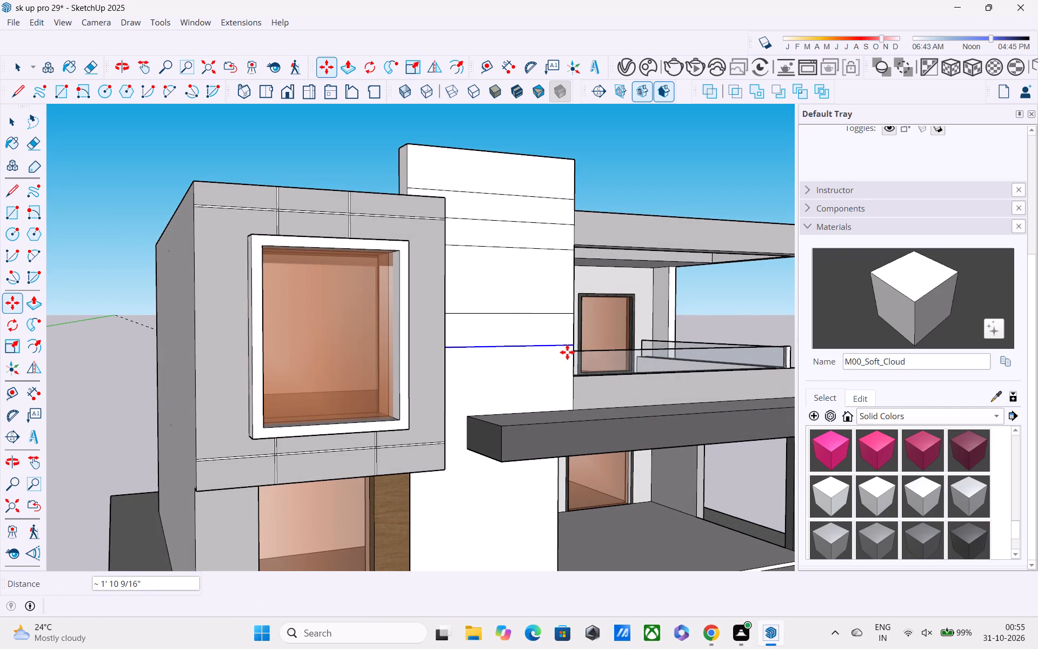
Copy the lowest groove line about 1' 5 9/16" further down the tower face and divide the spacing equally with /3.
left_click(576, 344)
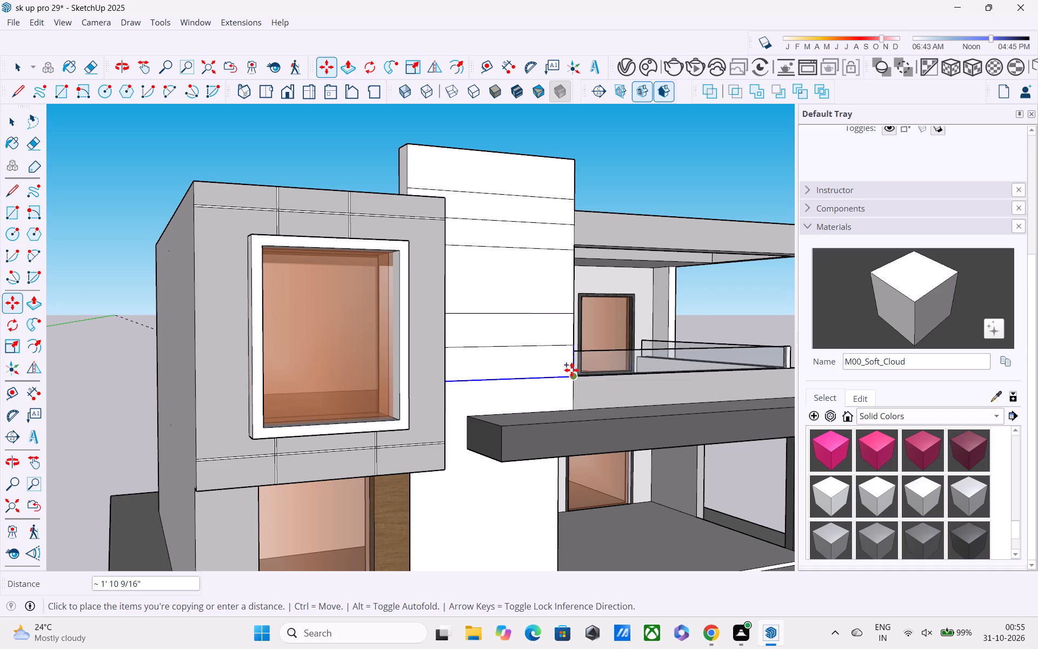
scroll(570, 370, "up", 6)
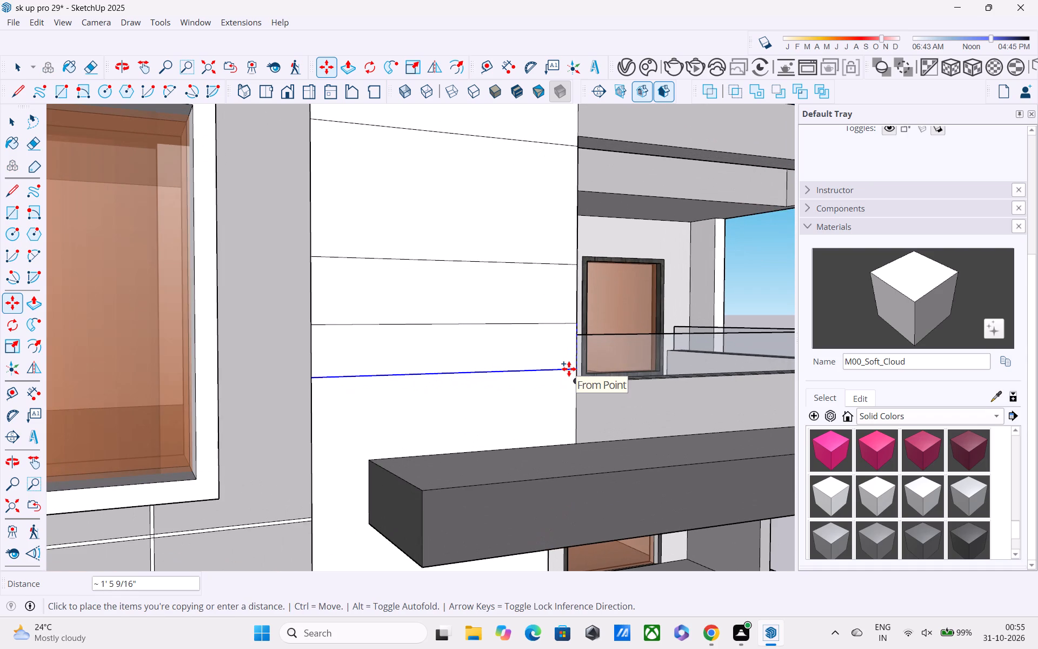
left_click(569, 369)
key("slash")
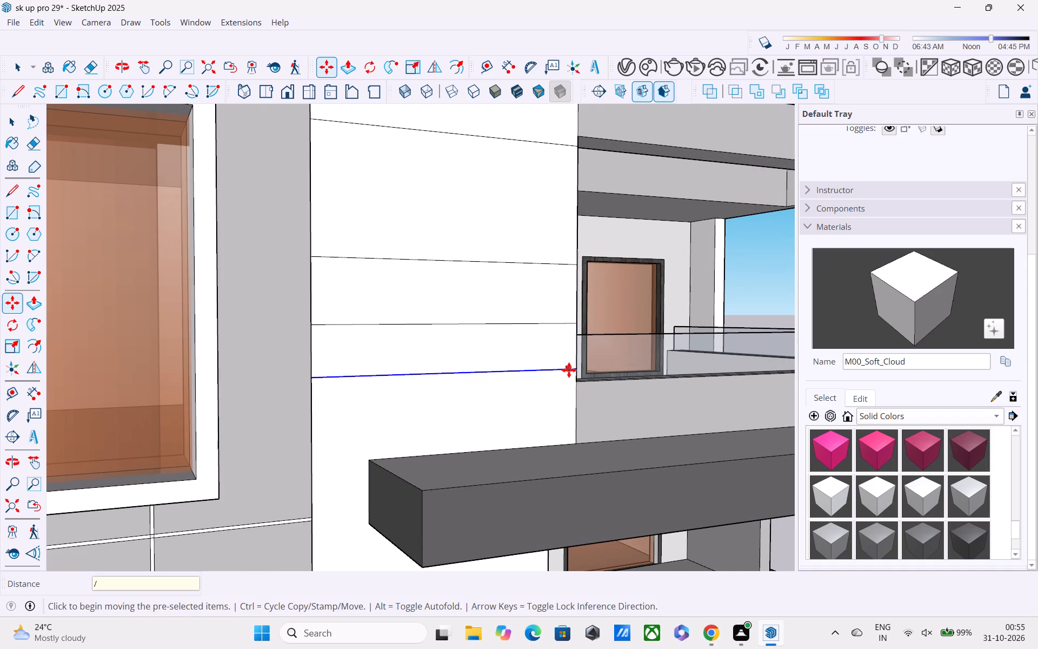
key("3")
key("Return")
scroll(568, 373, "down", 2)
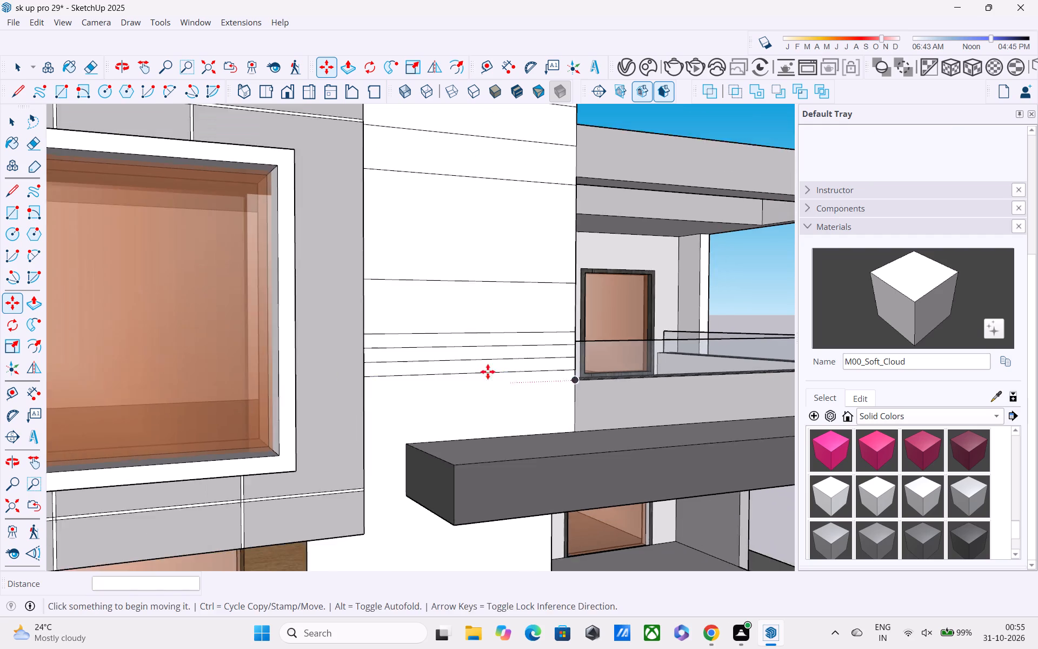
middle_click_drag(443, 356, 371, 330)
scroll(365, 314, "down", 5)
middle_click_drag(399, 339, 355, 415)
key("space")
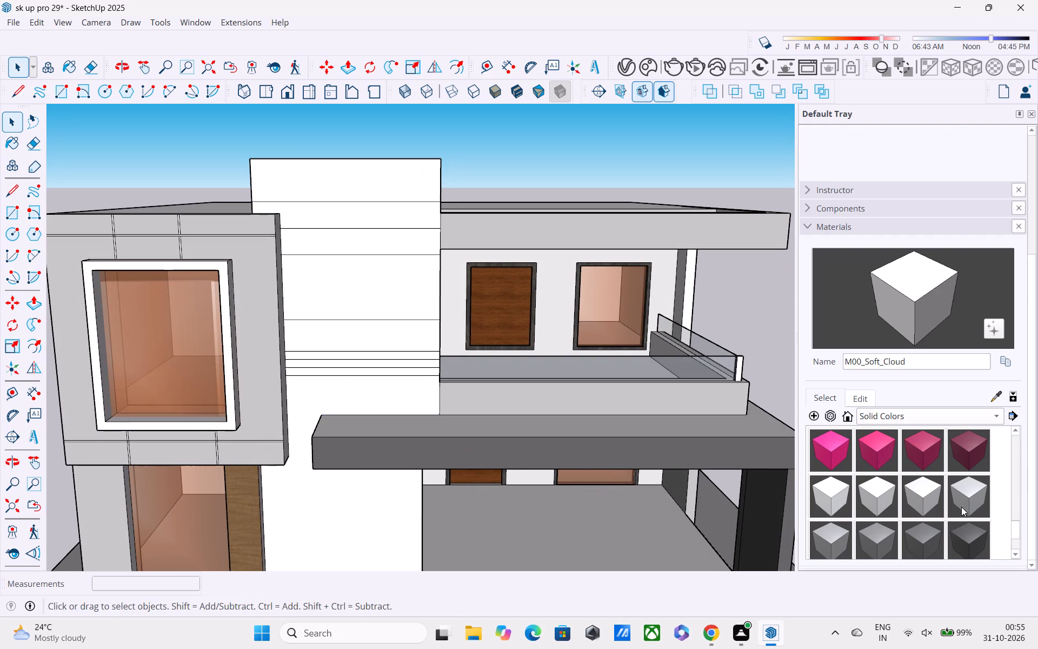
Paint every band of the tower's front face, from the top down to the ground, with the solid colour H08_Emerald_Abyss.
scroll(904, 466, "up", 5)
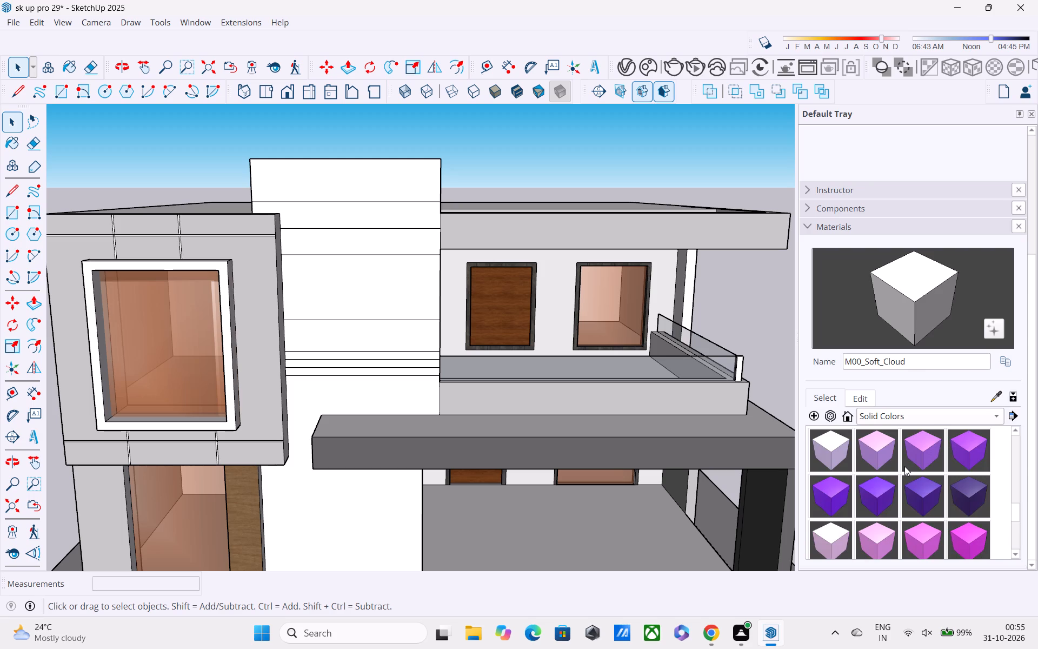
scroll(903, 466, "up", 2)
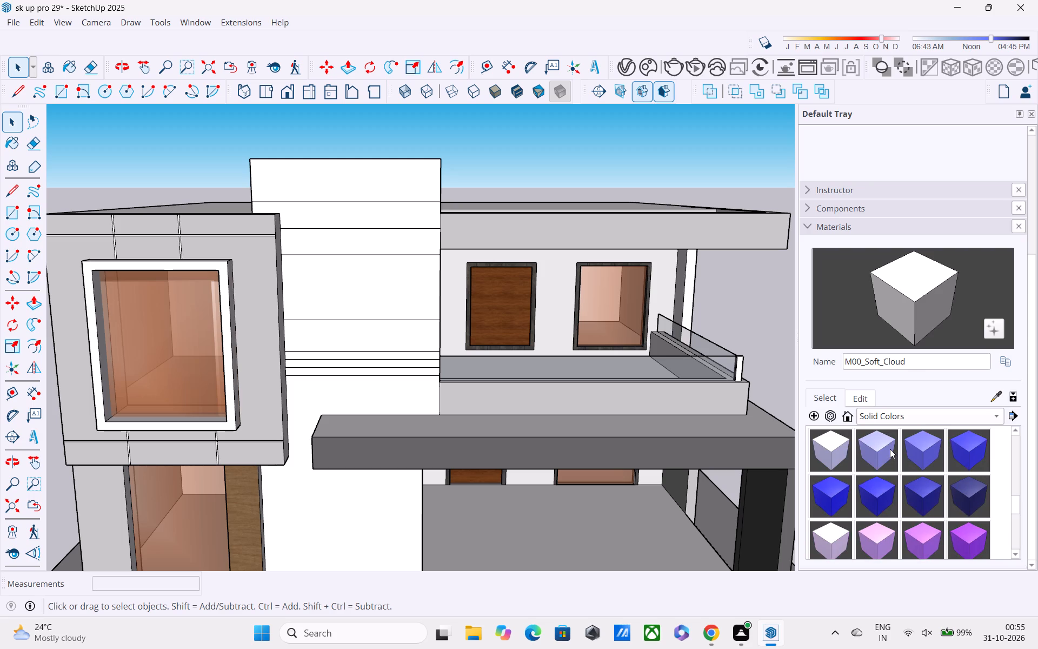
scroll(890, 449, "up", 1)
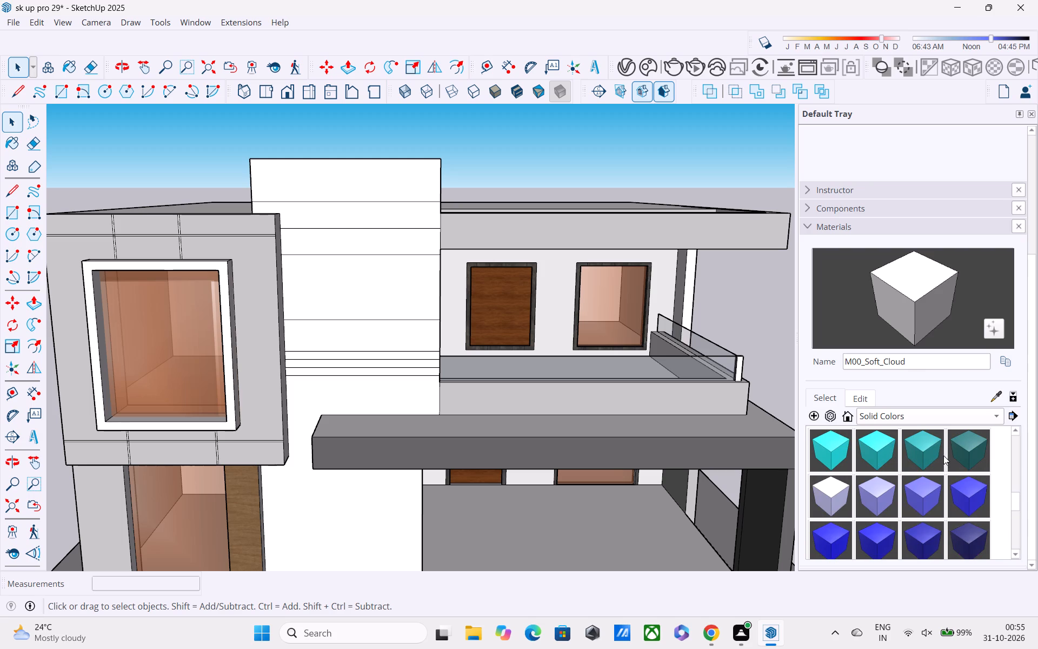
scroll(944, 454, "up", 1)
left_click(963, 484)
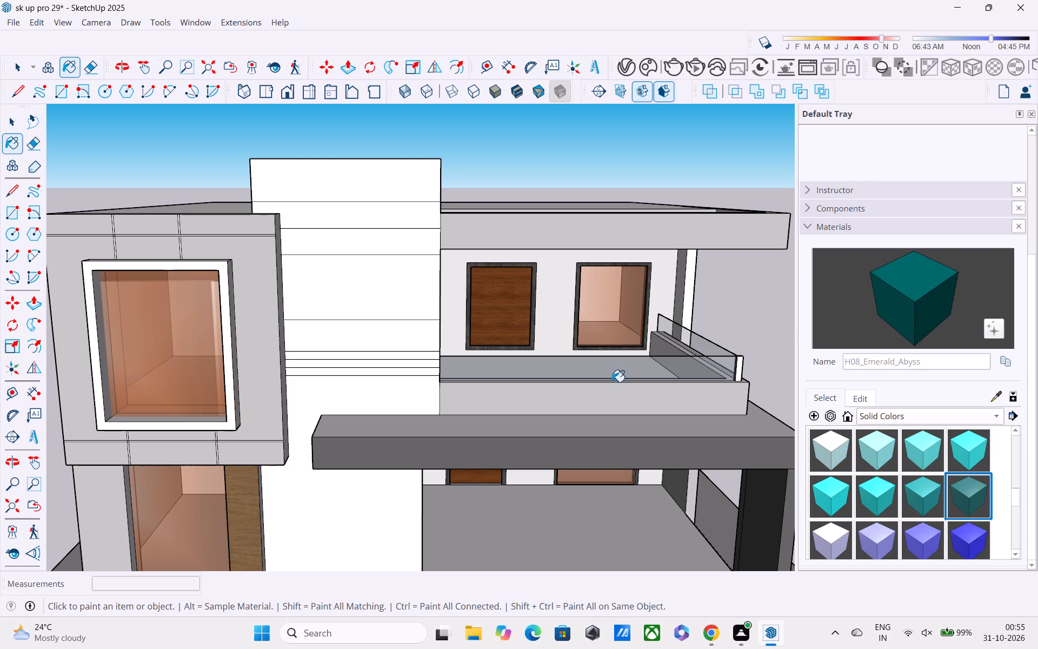
left_click(364, 177)
left_click(375, 243)
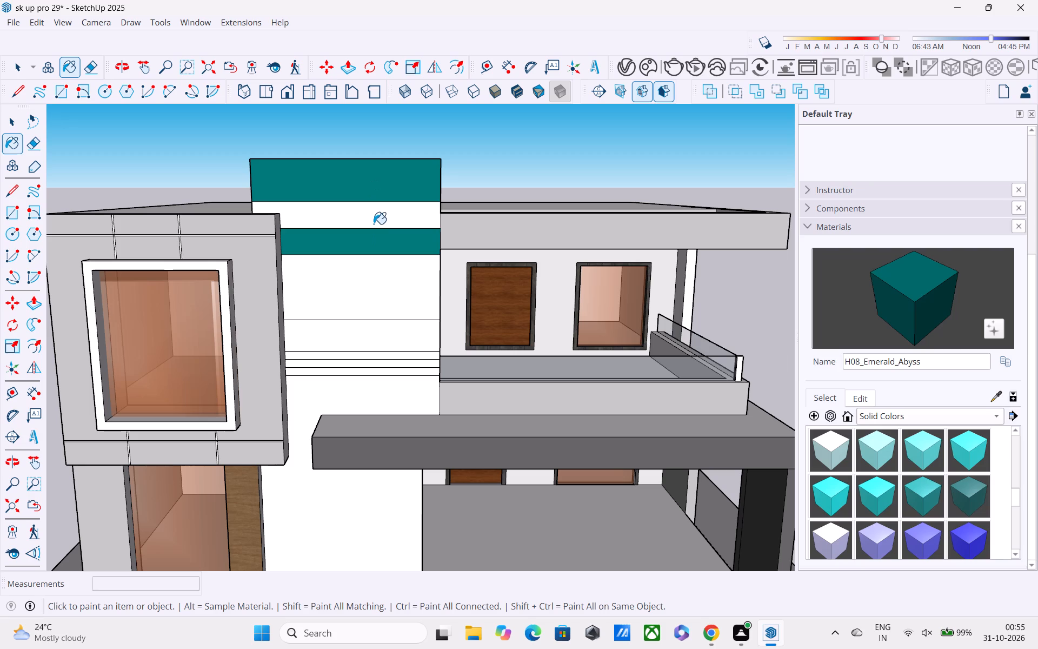
left_click(374, 224)
left_click(373, 280)
left_click(373, 329)
left_click(378, 361)
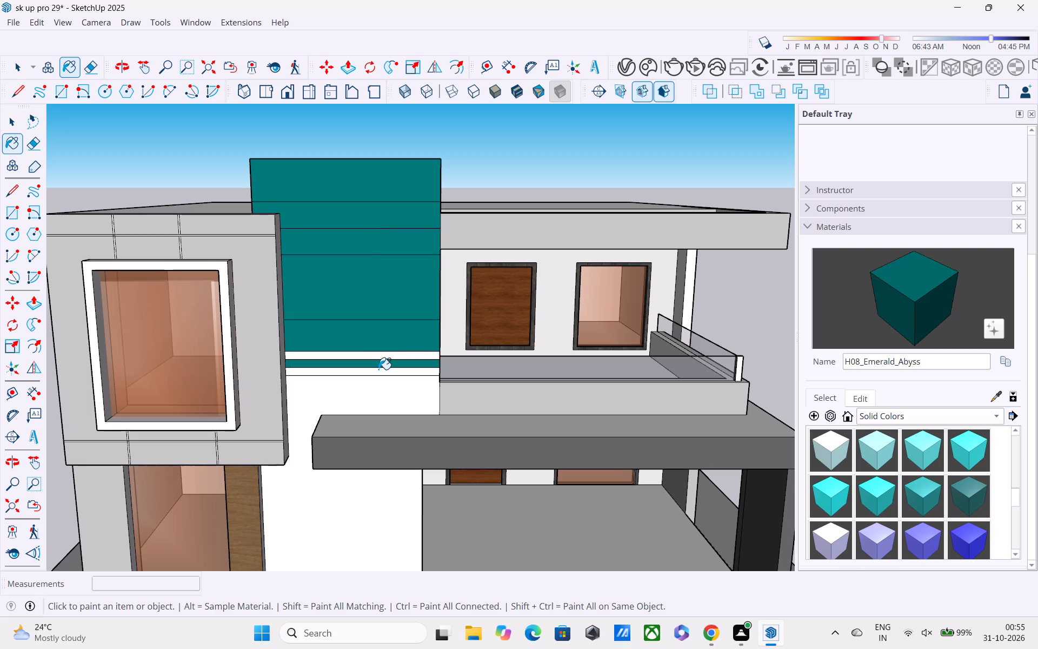
left_click(378, 369)
left_click(378, 376)
scroll(378, 363, "up", 2)
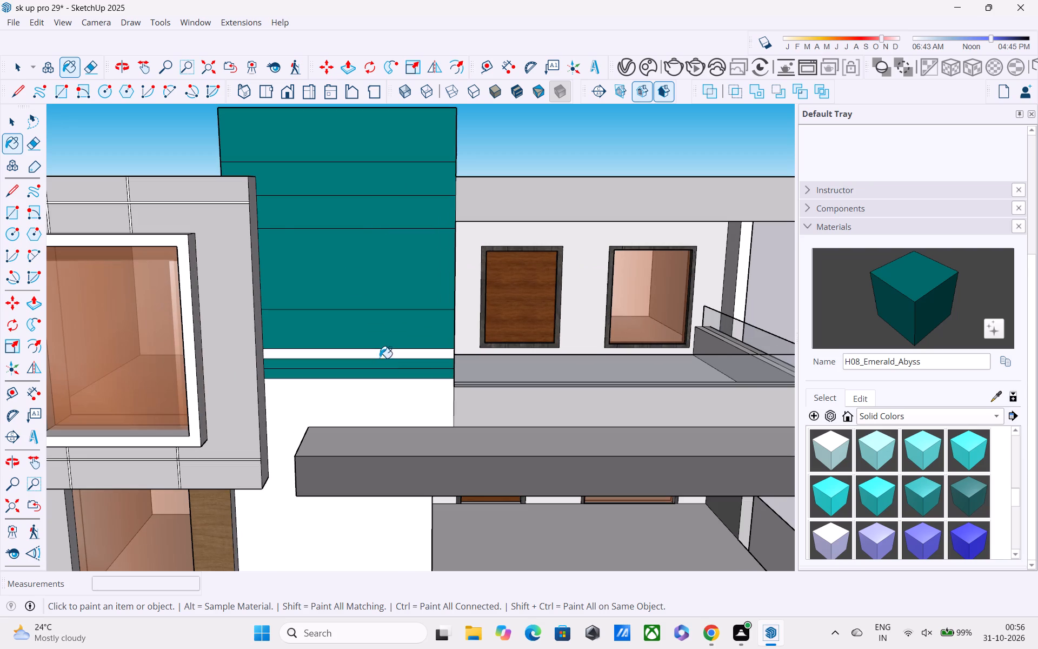
left_click(382, 351)
left_click(380, 382)
middle_click_drag(376, 399, 440, 307)
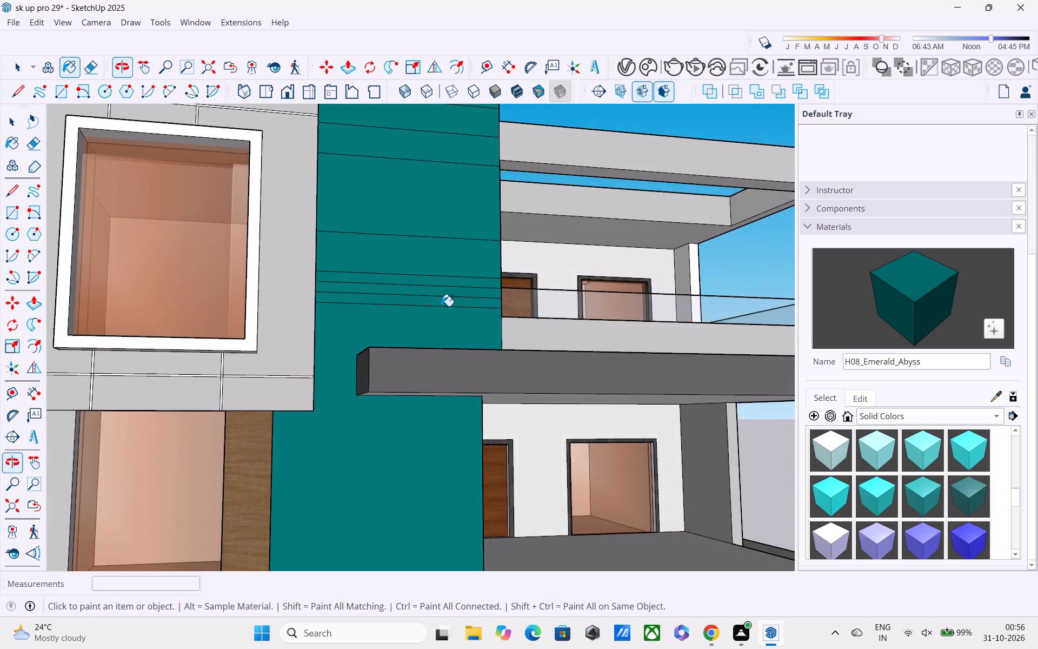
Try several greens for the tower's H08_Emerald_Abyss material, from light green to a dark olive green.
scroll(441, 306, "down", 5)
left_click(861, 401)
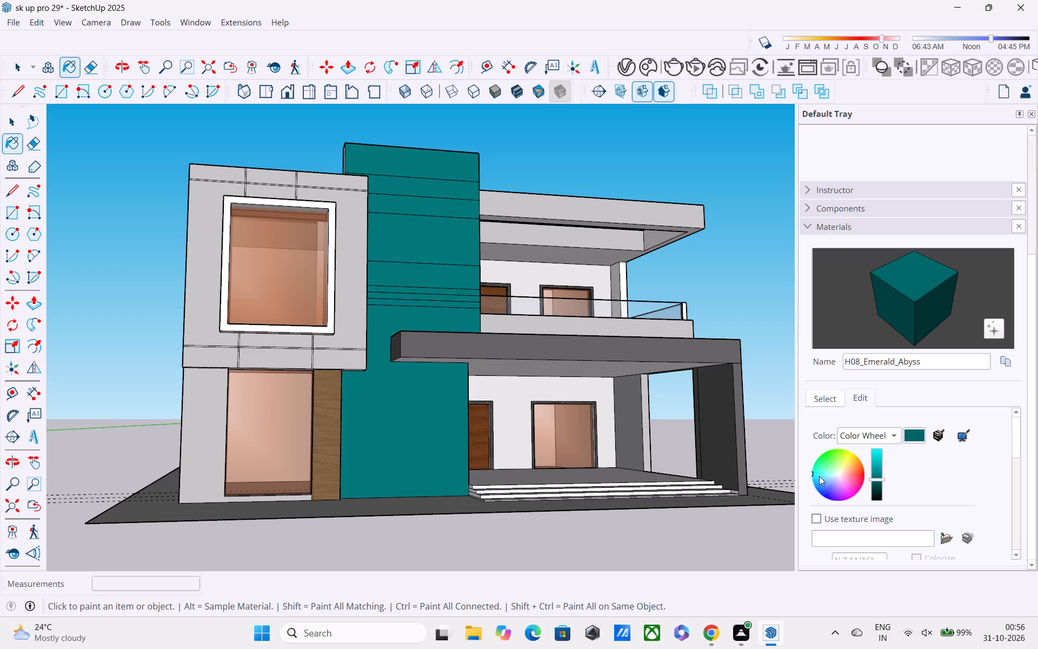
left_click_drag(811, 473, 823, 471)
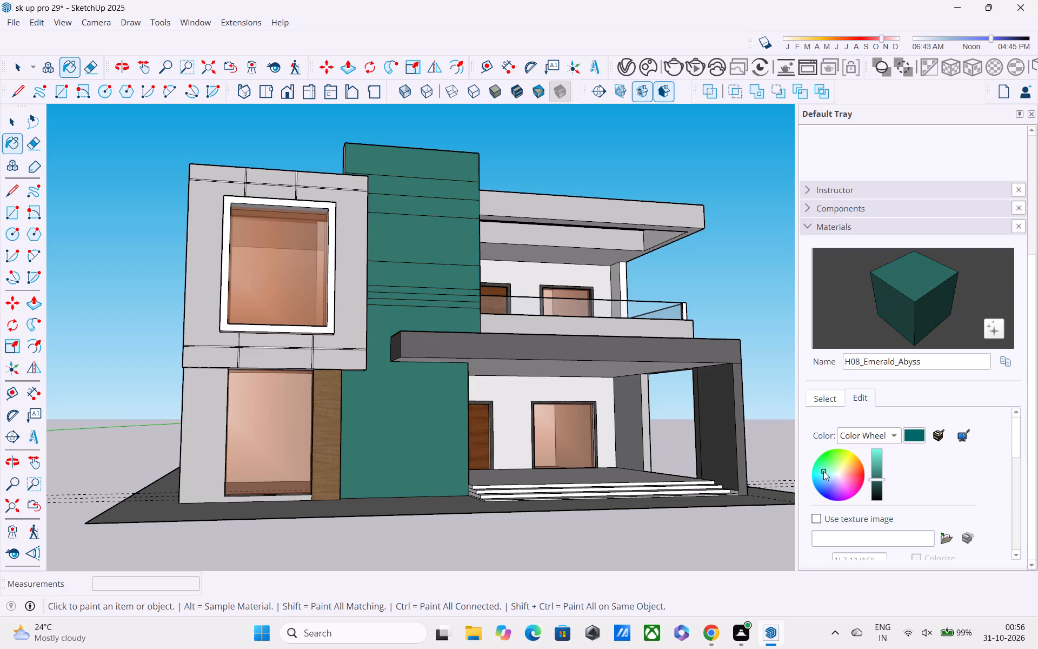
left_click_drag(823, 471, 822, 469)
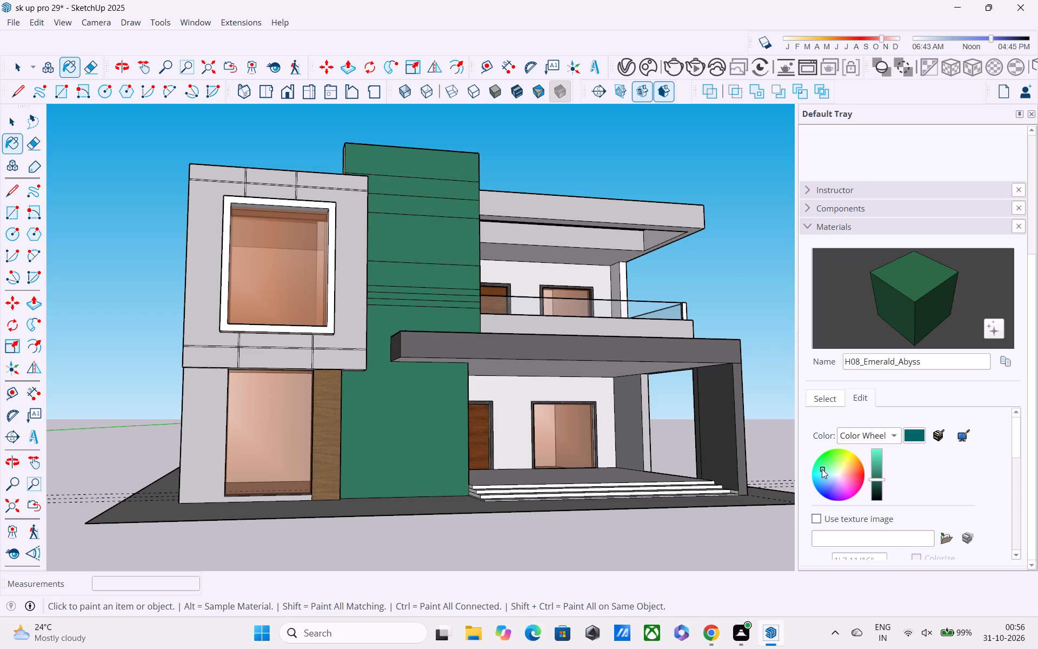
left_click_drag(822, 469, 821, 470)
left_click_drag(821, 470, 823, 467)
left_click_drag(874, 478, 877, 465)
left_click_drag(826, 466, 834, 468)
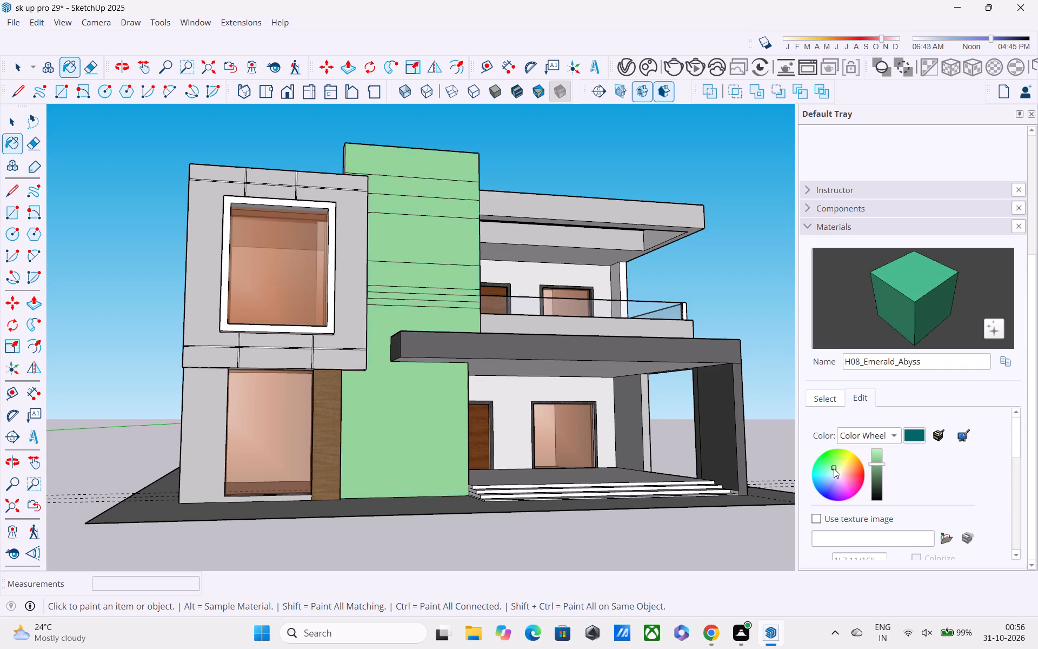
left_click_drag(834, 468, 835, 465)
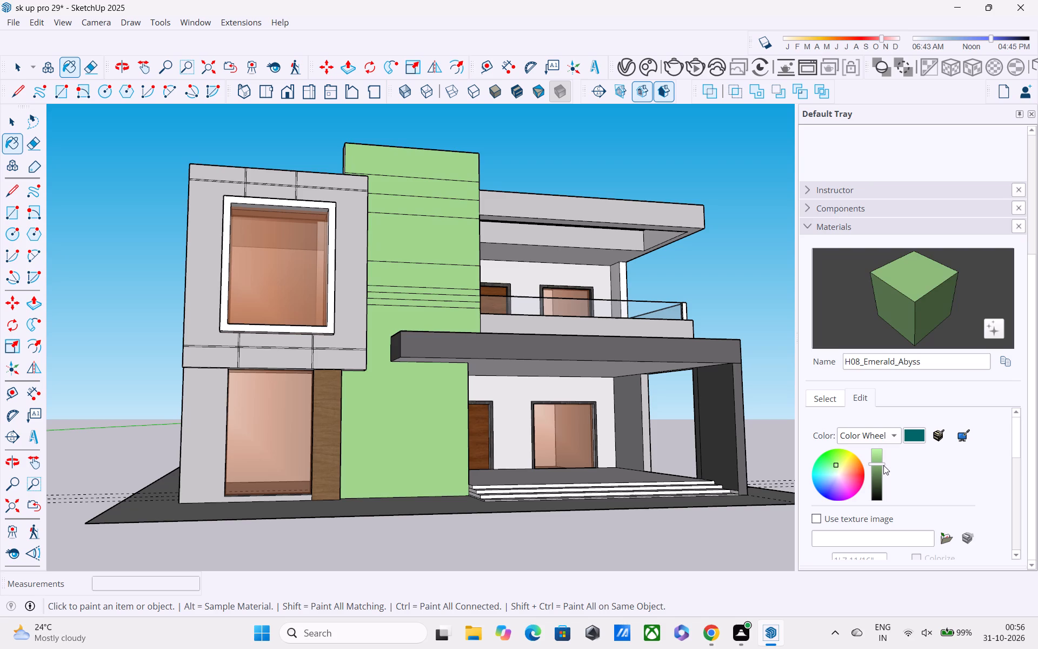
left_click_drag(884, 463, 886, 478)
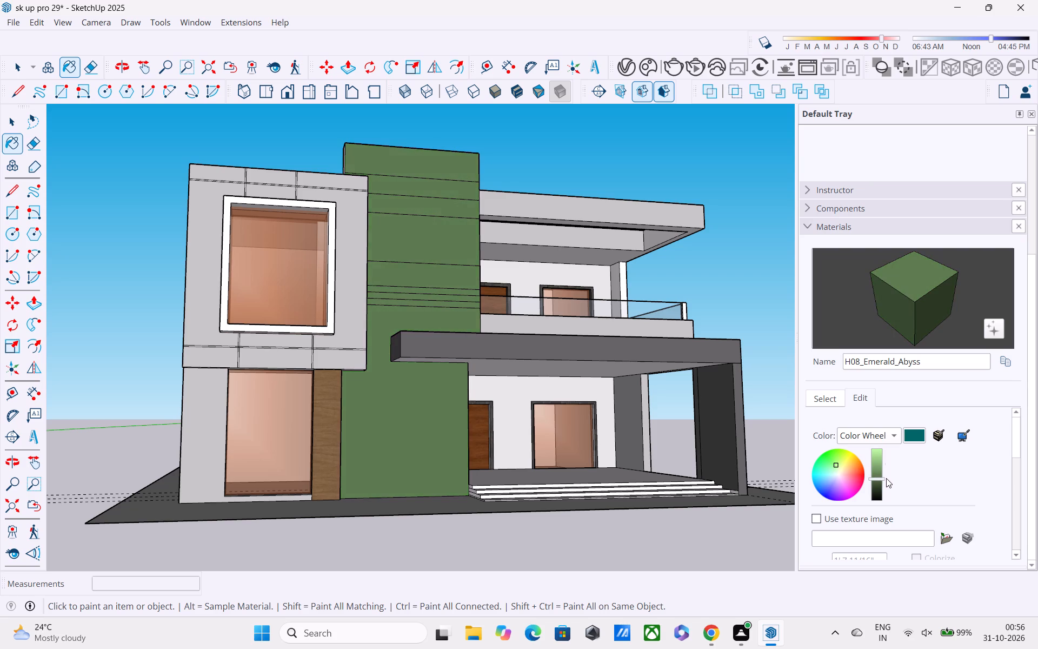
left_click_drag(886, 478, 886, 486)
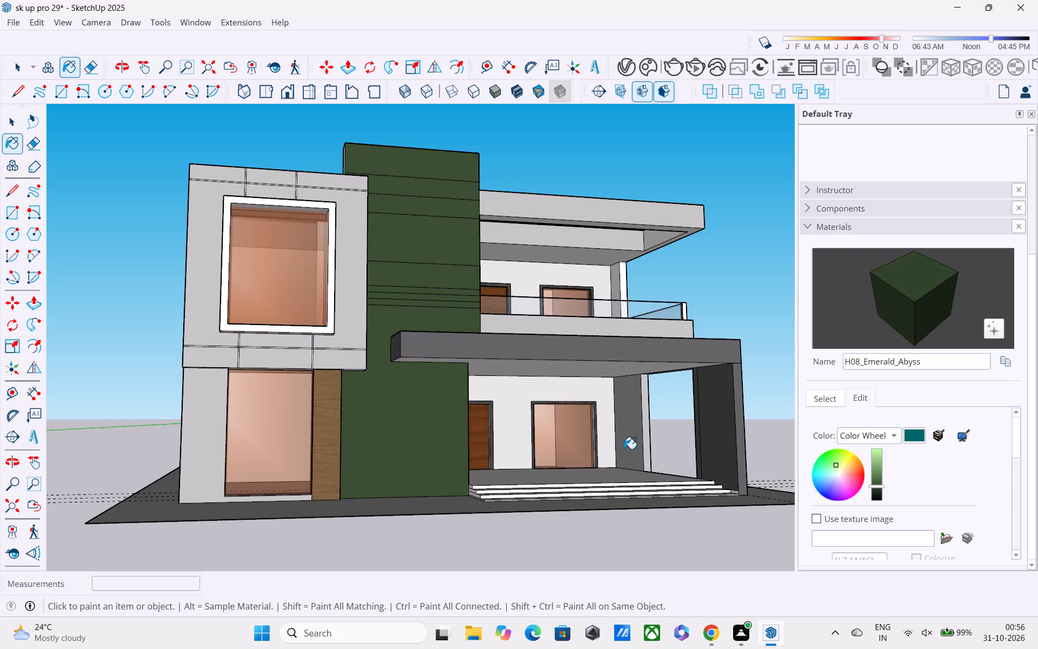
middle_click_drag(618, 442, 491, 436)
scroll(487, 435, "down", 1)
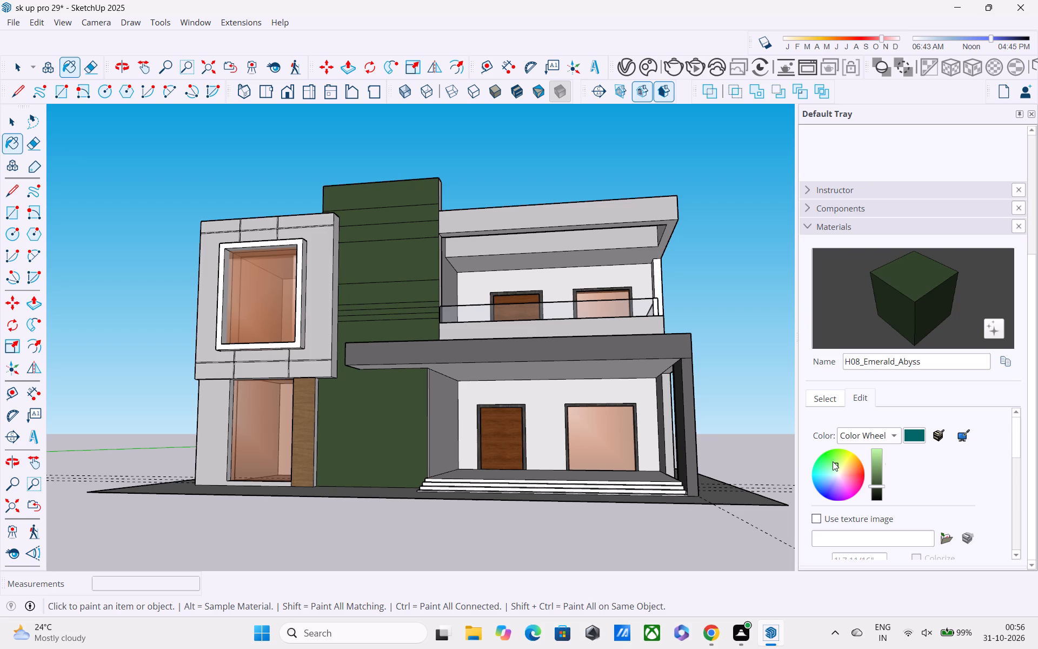
Shift the tower material's colour through deep greens to a very dark blue-teal.
left_click_drag(834, 463, 815, 457)
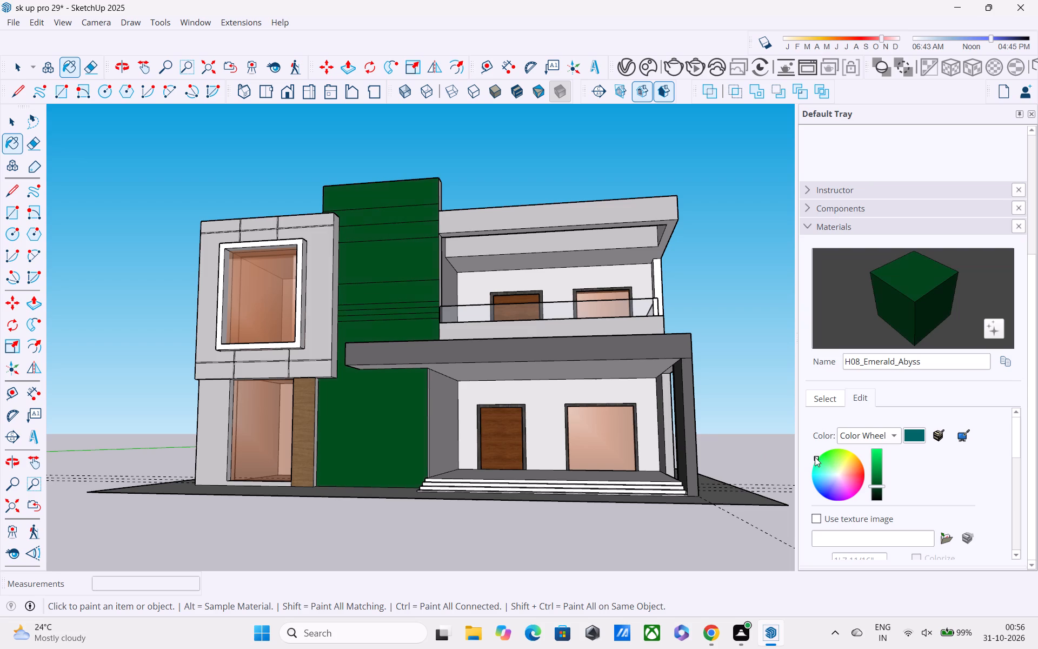
left_click_drag(815, 457, 821, 466)
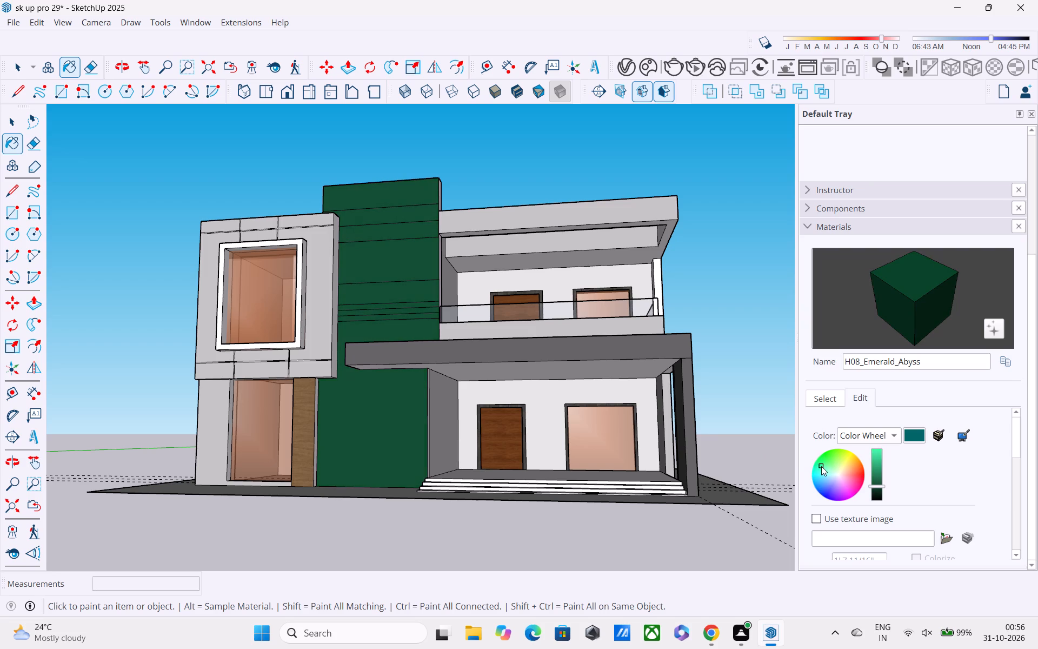
left_click_drag(821, 466, 824, 468)
left_click_drag(884, 482, 883, 494)
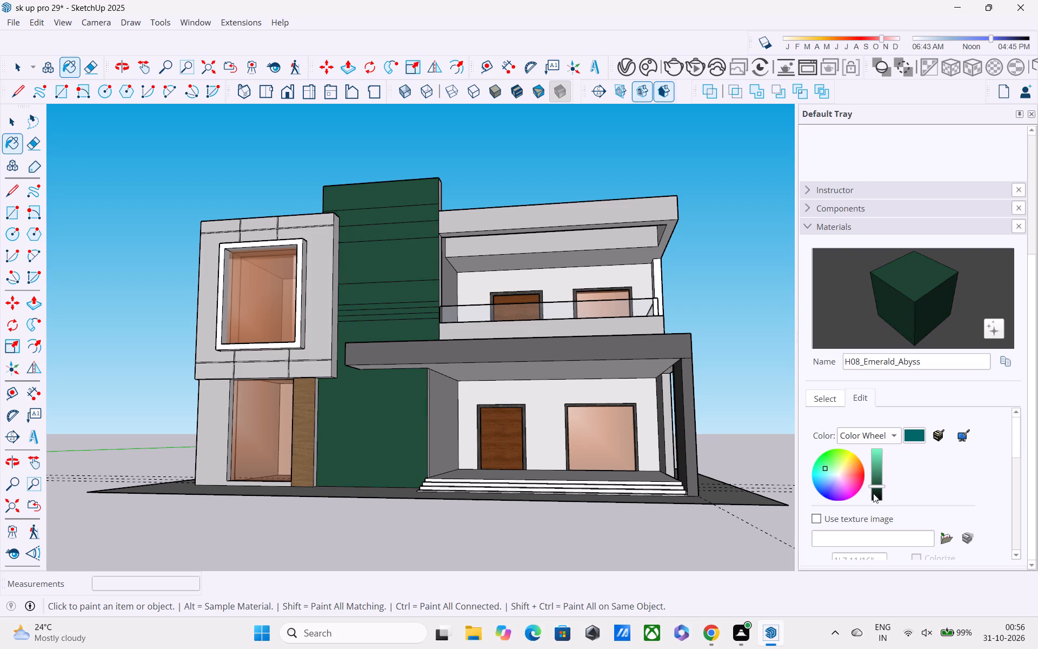
left_click(873, 489)
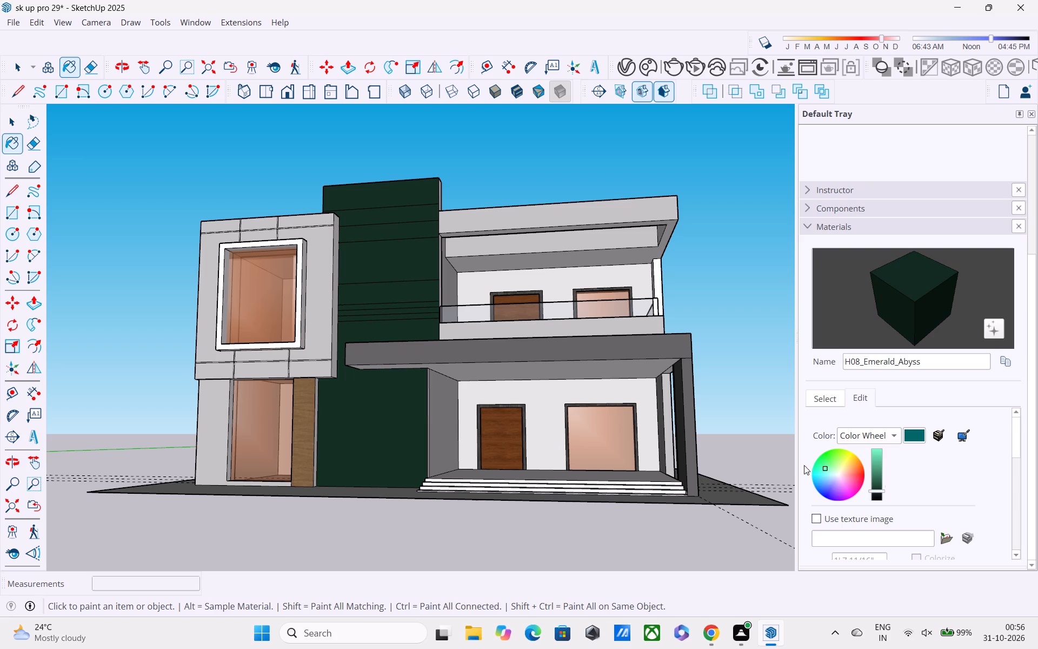
left_click_drag(823, 464, 819, 469)
left_click_drag(819, 469, 810, 478)
Lighten the tower's very dark blue-teal material to a medium-dark teal.
middle_click_drag(621, 451, 661, 524)
scroll(657, 490, "down", 5)
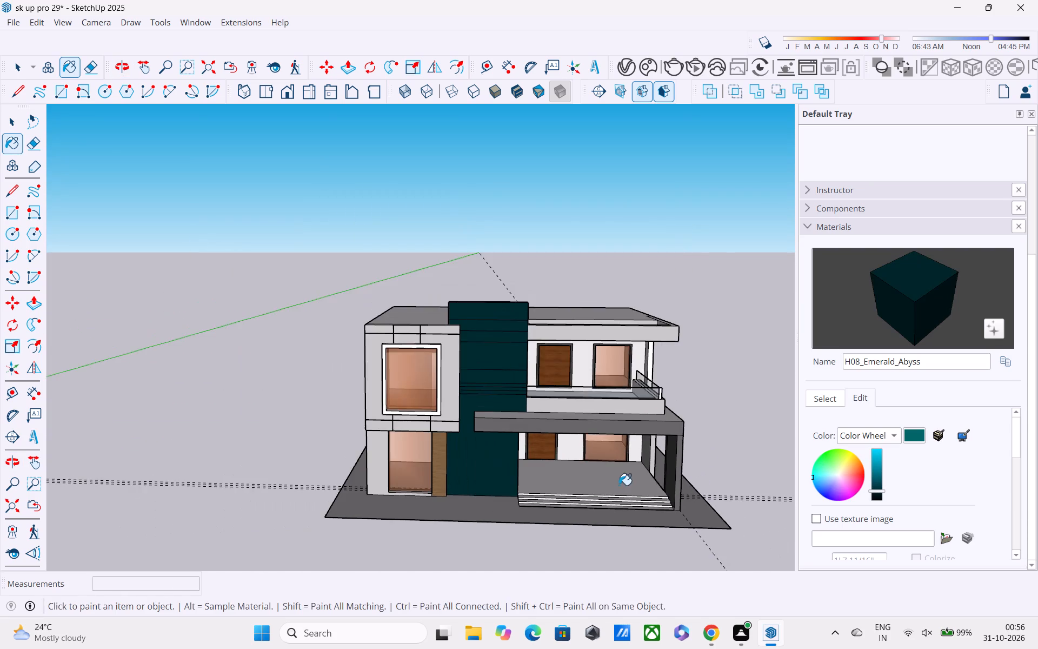
middle_click_drag(609, 484, 582, 446)
key("space")
scroll(427, 375, "up", 3)
middle_click(427, 373)
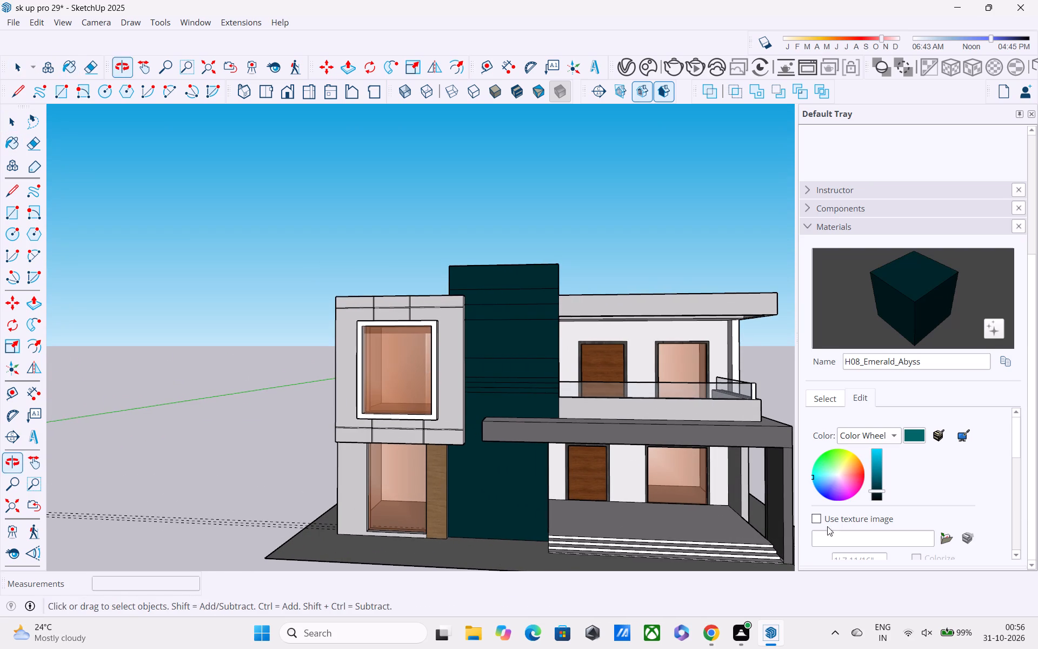
left_click_drag(876, 488, 878, 482)
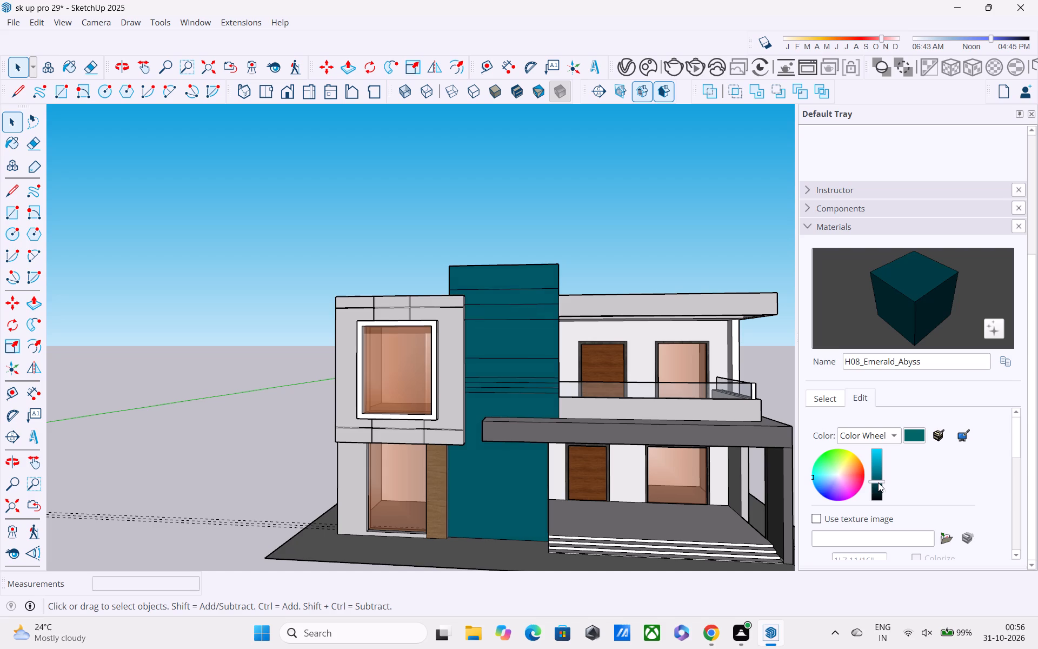
left_click_drag(878, 482, 881, 483)
Examine the recoloured tower wall with the rest of the house from the side and the front.
middle_click_drag(729, 438, 398, 433)
scroll(400, 434, "down", 6)
key("space")
middle_click_drag(410, 468, 524, 513)
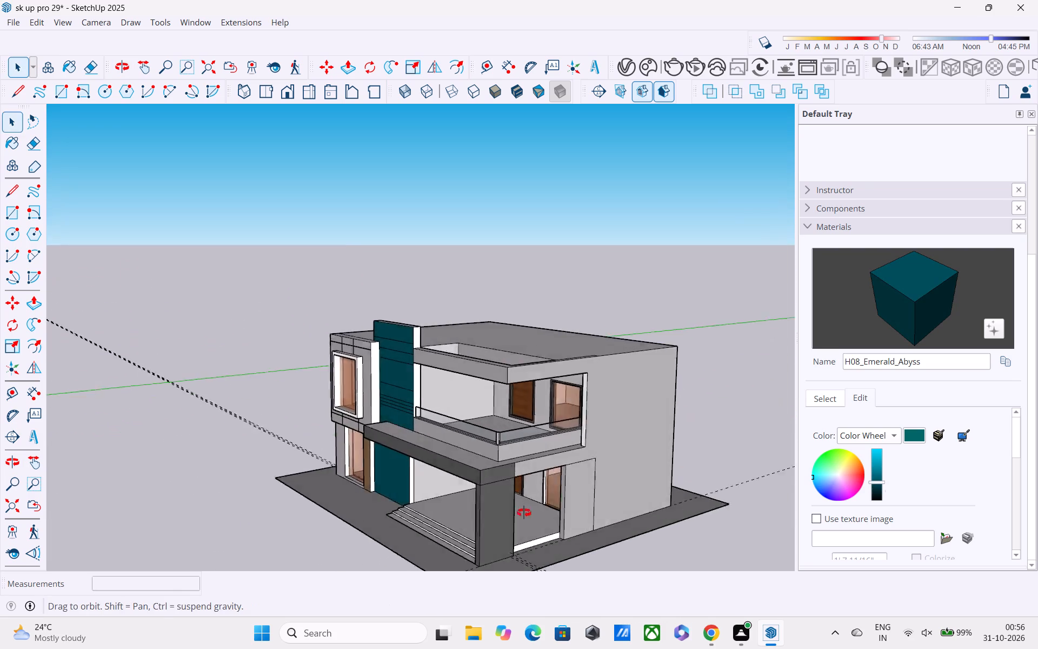
middle_click_drag(524, 513, 704, 474)
scroll(564, 468, "down", 3)
middle_click_drag(563, 468, 634, 462)
scroll(634, 462, "up", 1)
scroll(634, 462, "down", 1)
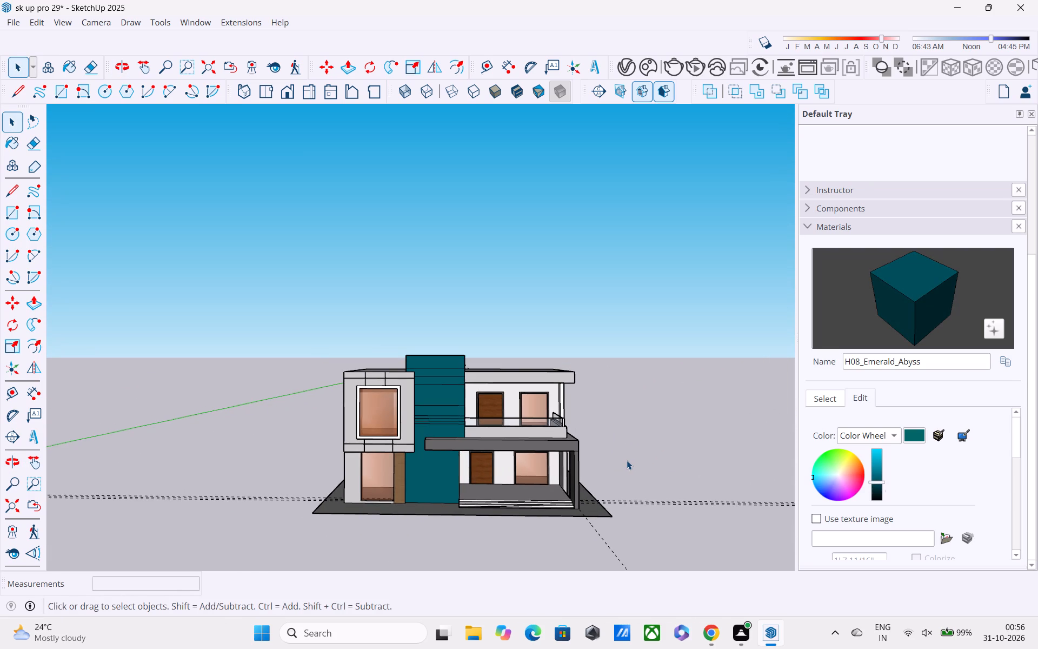
Set the tower material's opacity to 92 and try to raise its metalness.
left_click(894, 432)
left_click(894, 433)
scroll(871, 487, "down", 1)
left_click_drag(909, 468, 907, 476)
left_click(919, 473)
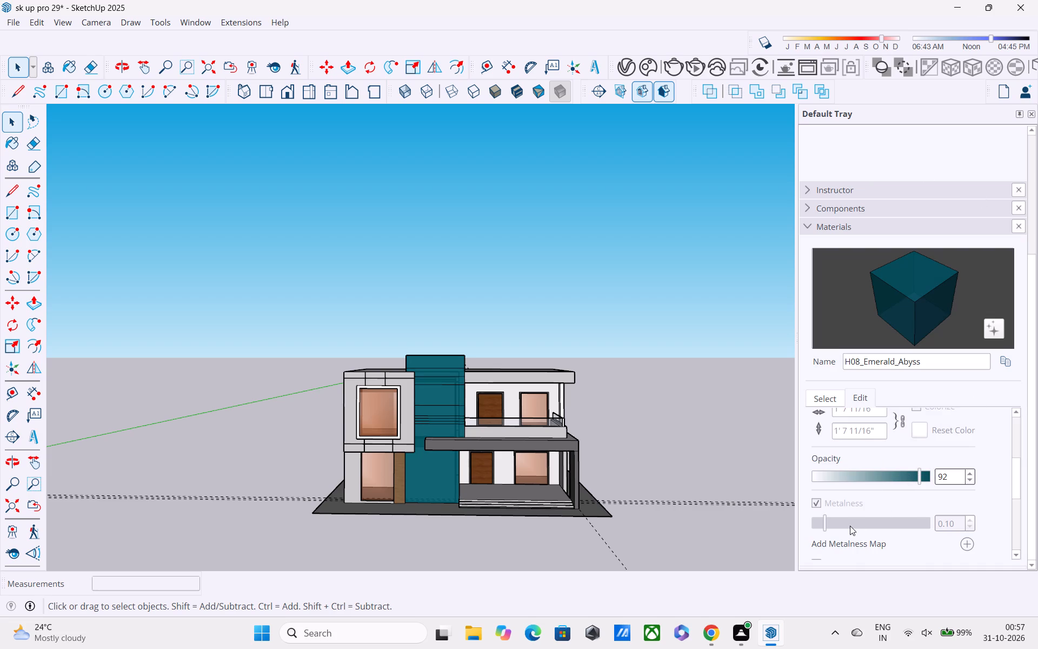
left_click_drag(820, 519, 842, 526)
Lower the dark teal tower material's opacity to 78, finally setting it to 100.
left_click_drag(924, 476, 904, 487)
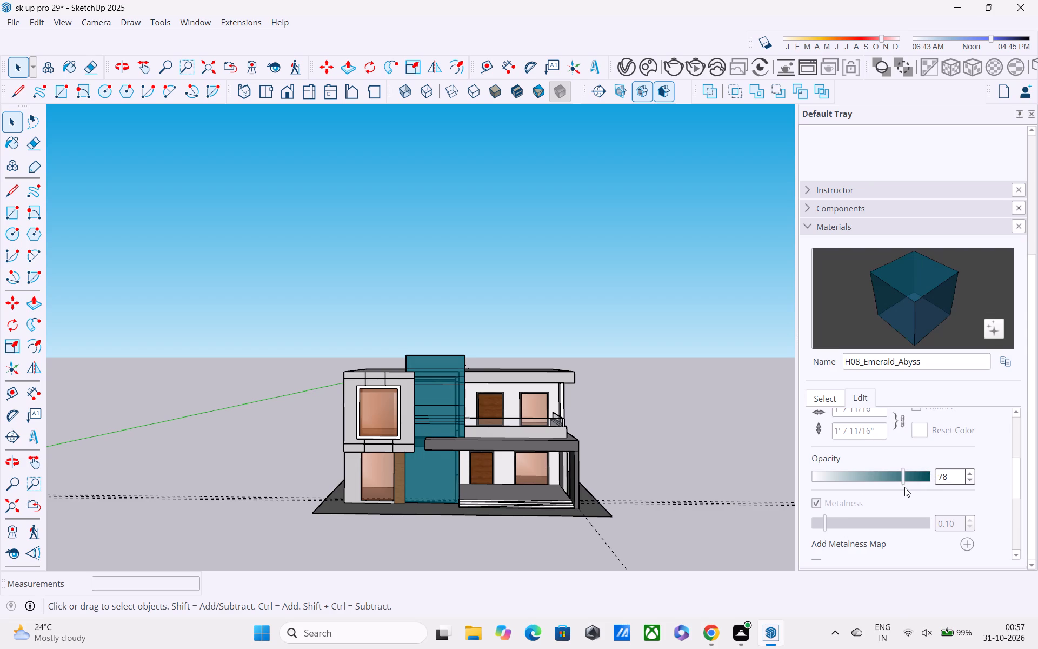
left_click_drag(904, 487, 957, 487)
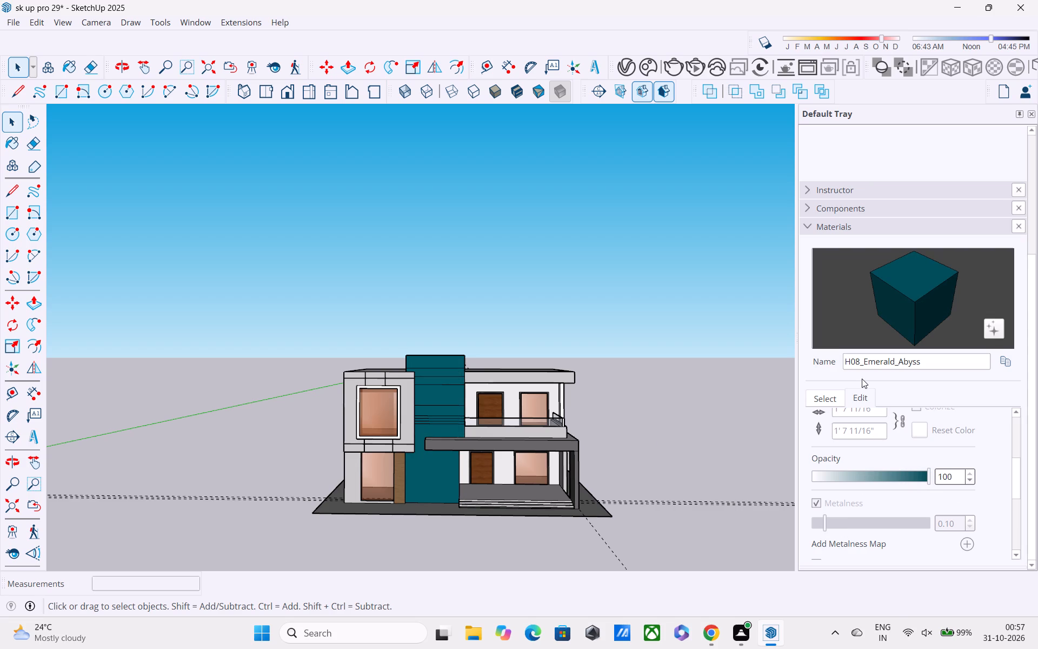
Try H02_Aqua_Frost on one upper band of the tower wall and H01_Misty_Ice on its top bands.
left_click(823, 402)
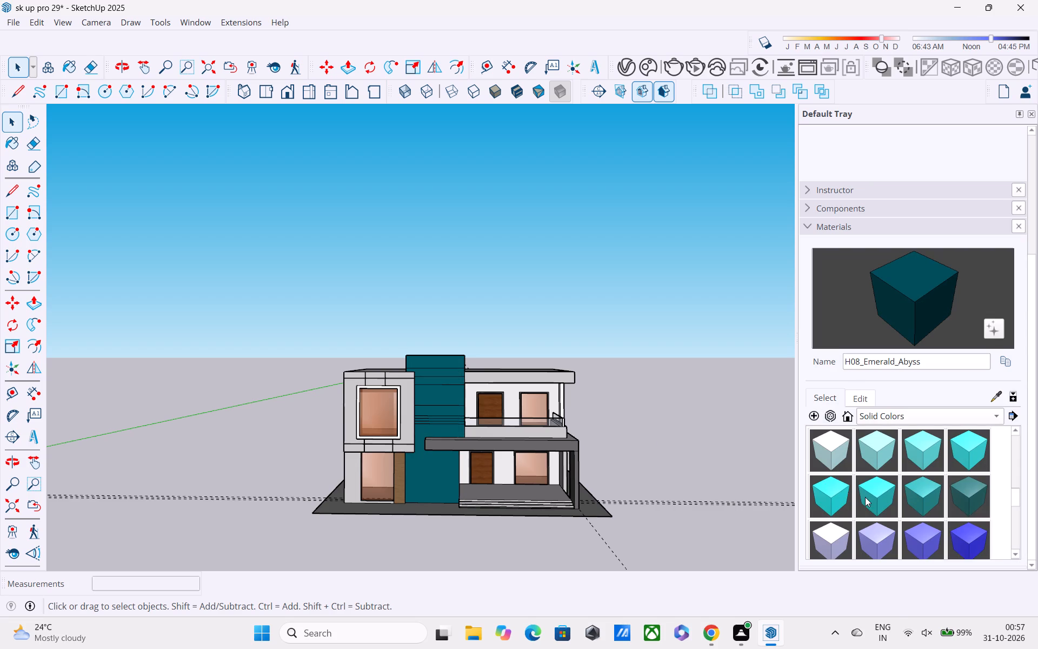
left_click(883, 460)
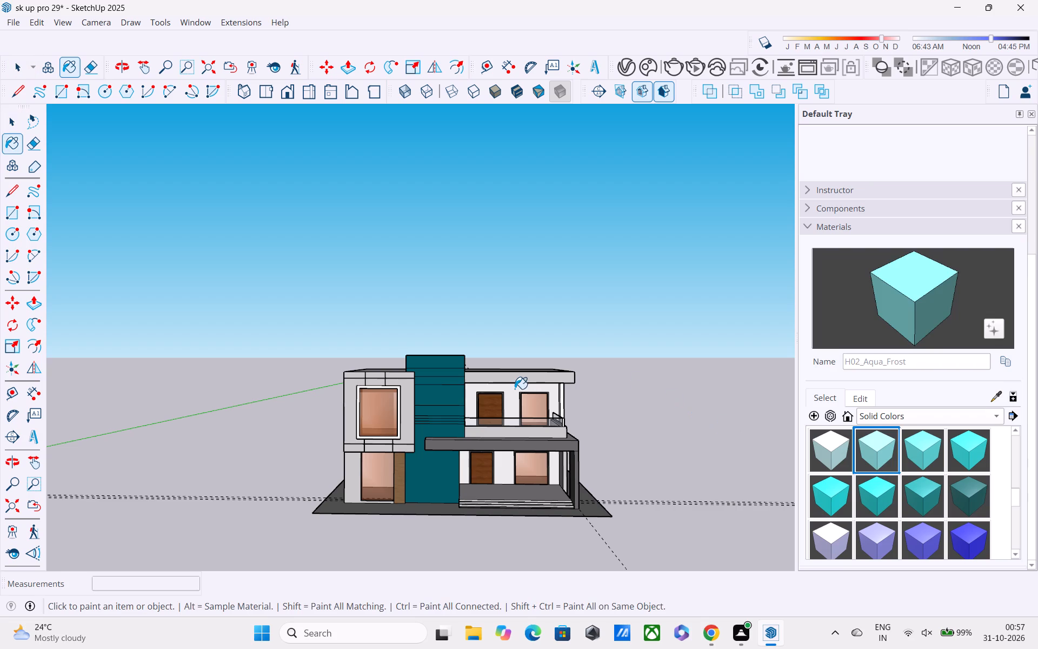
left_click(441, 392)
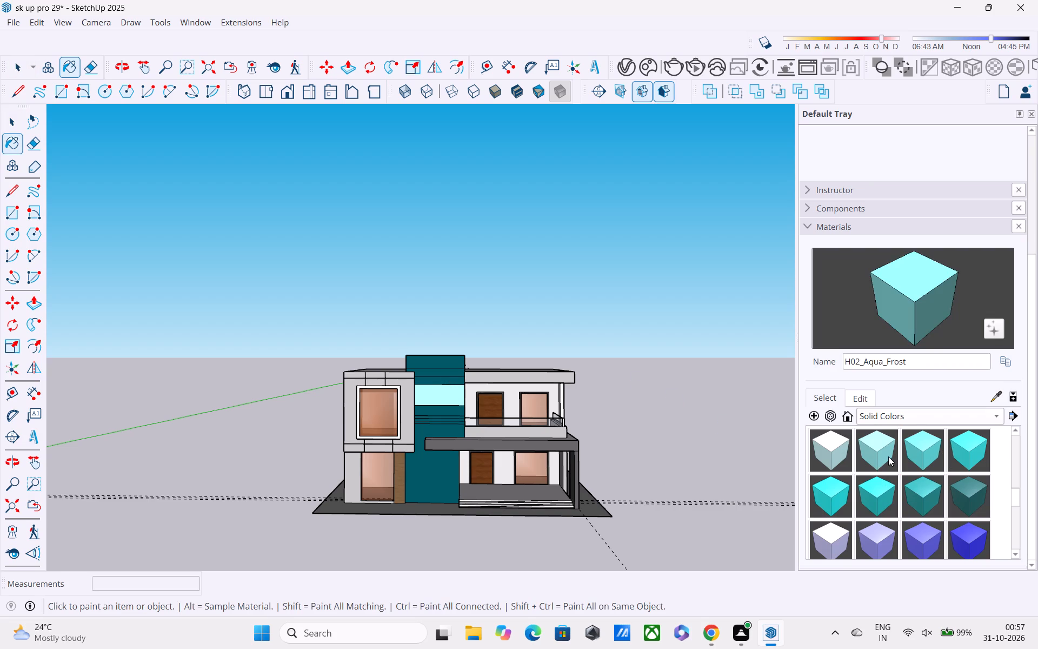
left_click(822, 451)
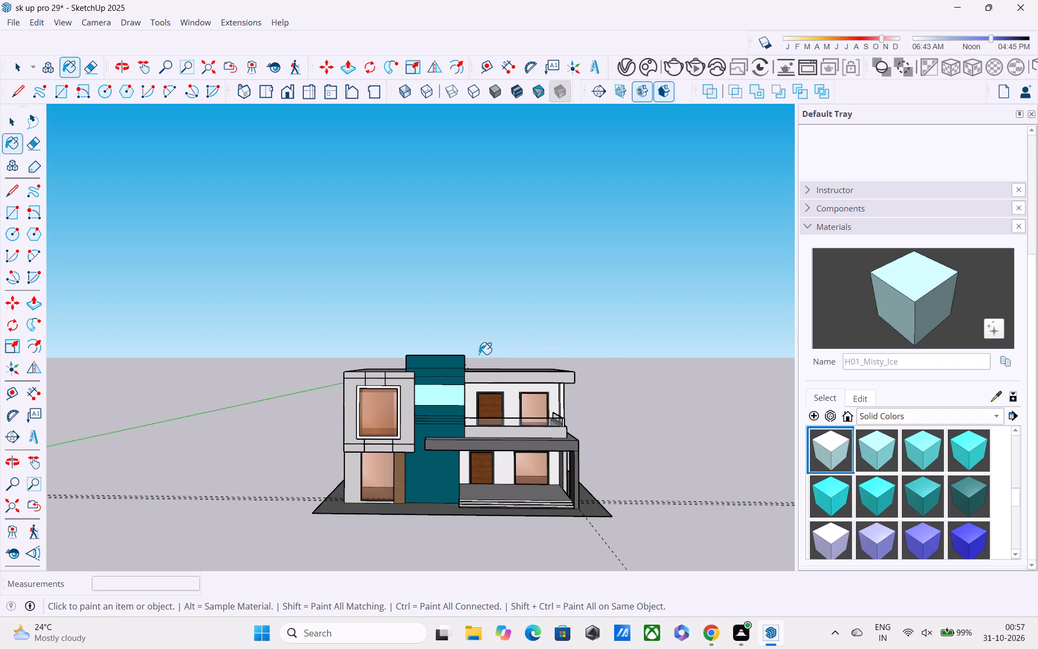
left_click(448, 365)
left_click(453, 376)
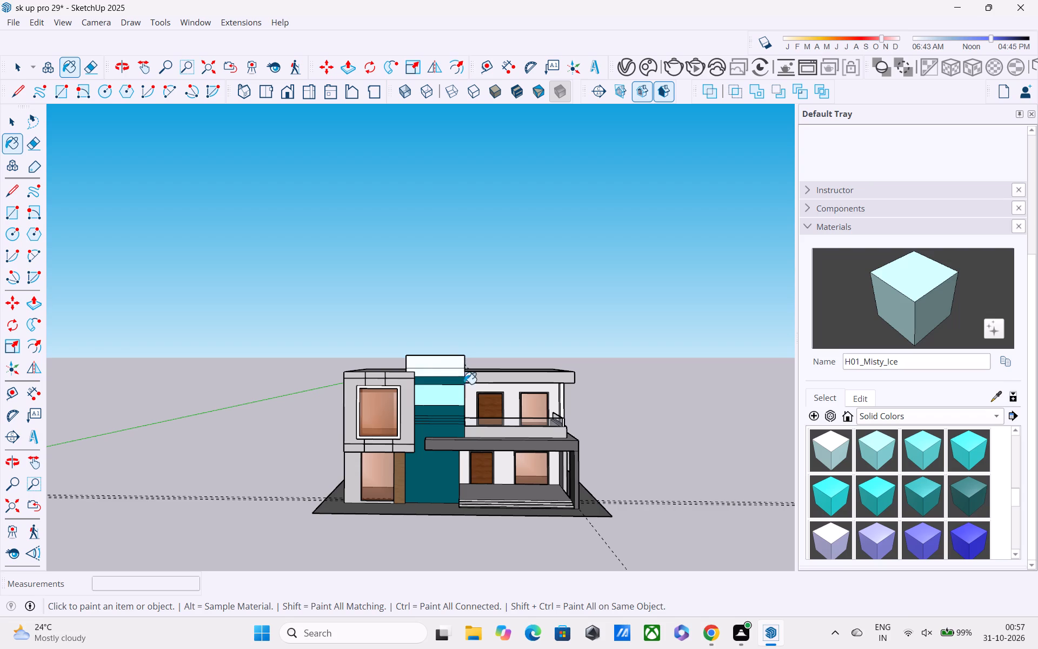
Paint the tower wall's upper bands with the light grey solid colour M02_Ash_Whisper.
middle_click_drag(468, 388, 429, 370)
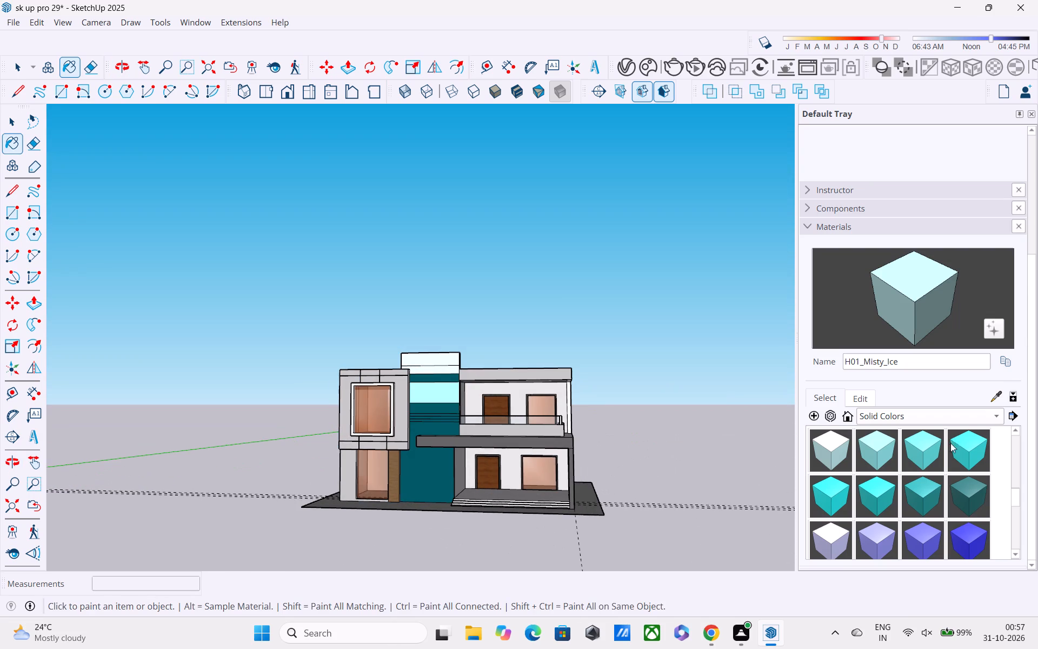
scroll(966, 461, "up", 4)
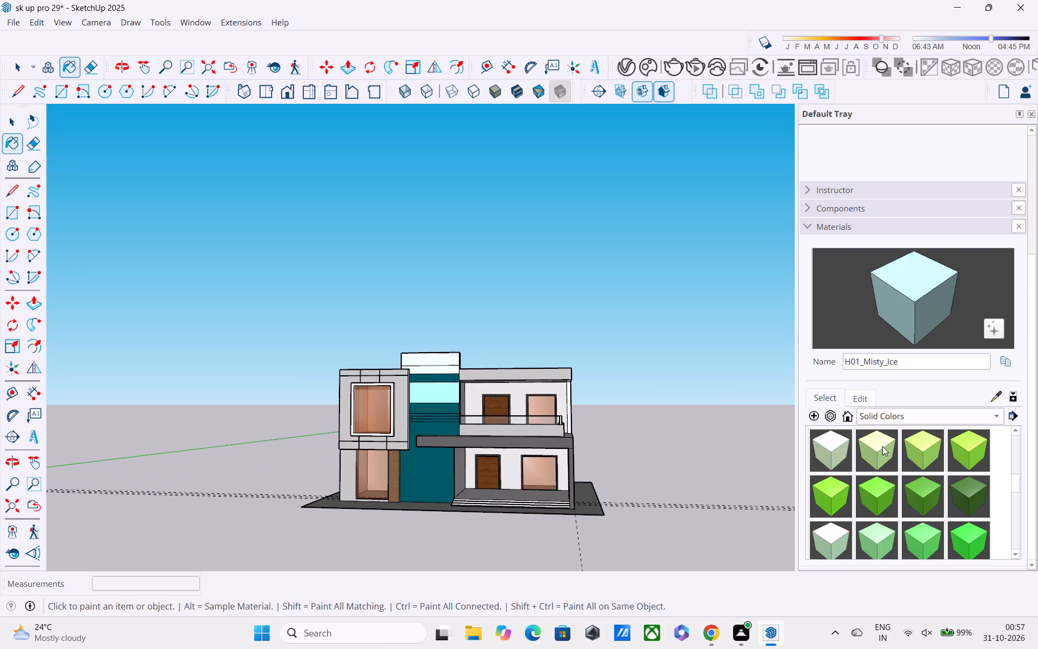
scroll(867, 500, "down", 1)
scroll(867, 500, "up", 1)
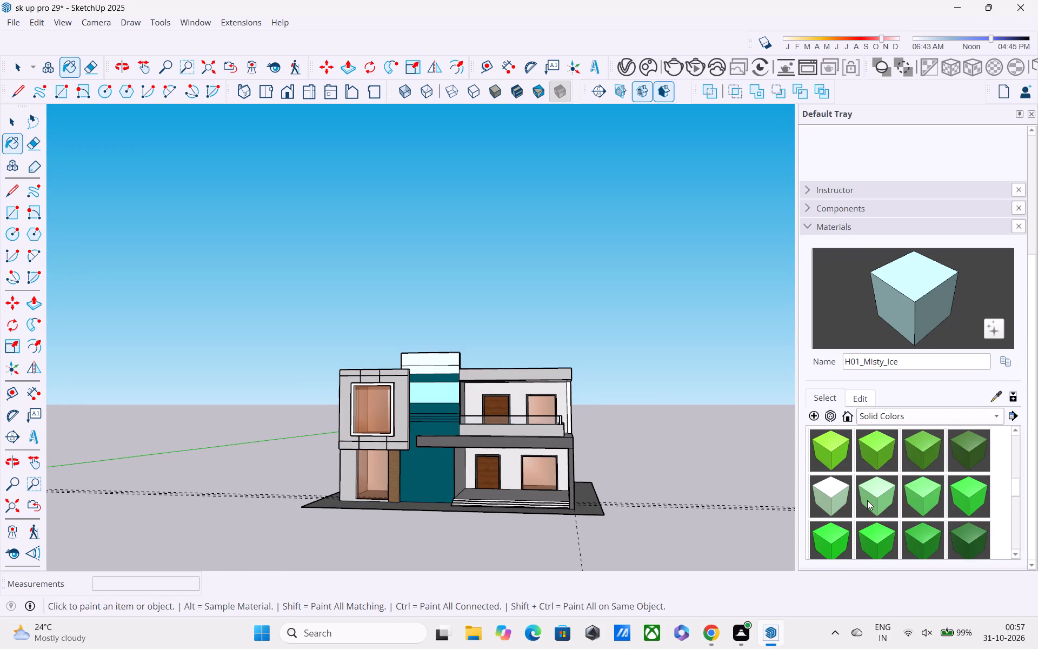
scroll(958, 503, "down", 1)
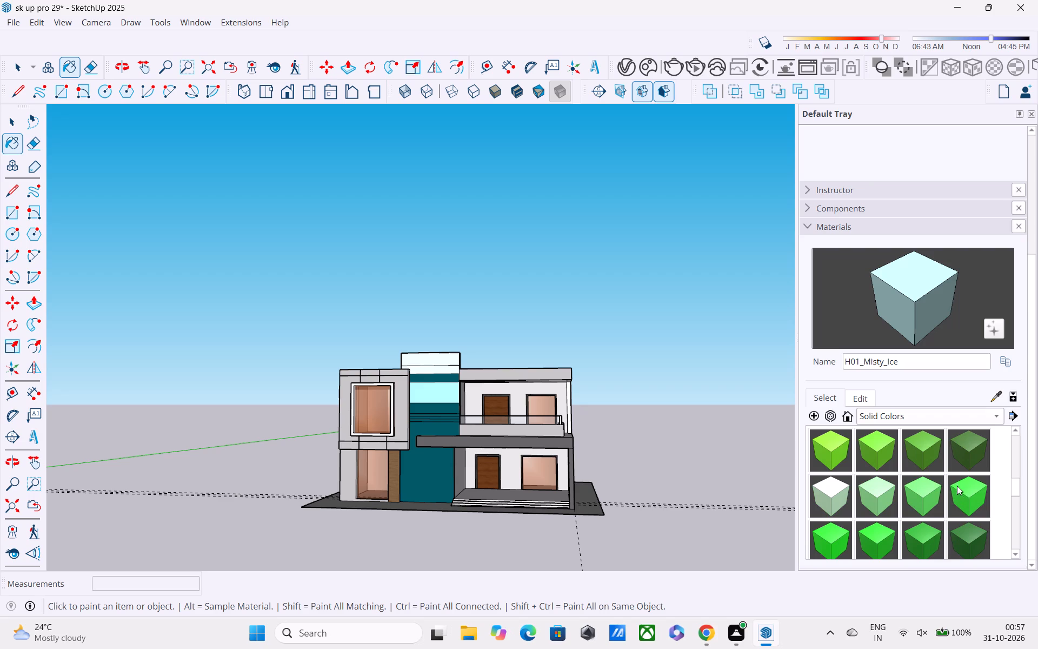
scroll(949, 471, "down", 13)
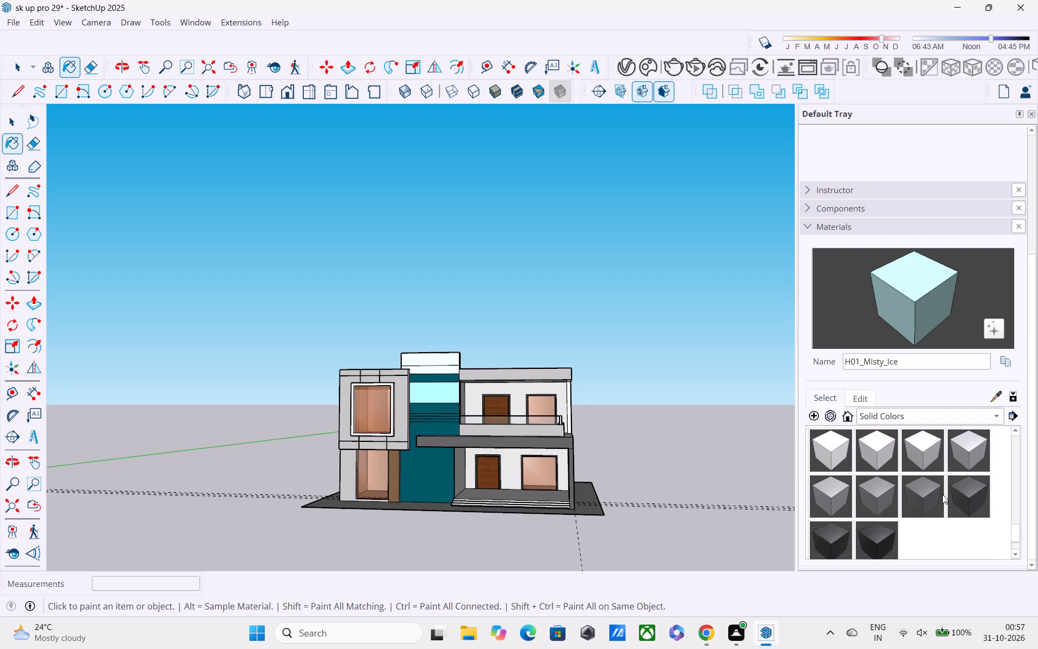
left_click(927, 446)
left_click(444, 356)
left_click(447, 370)
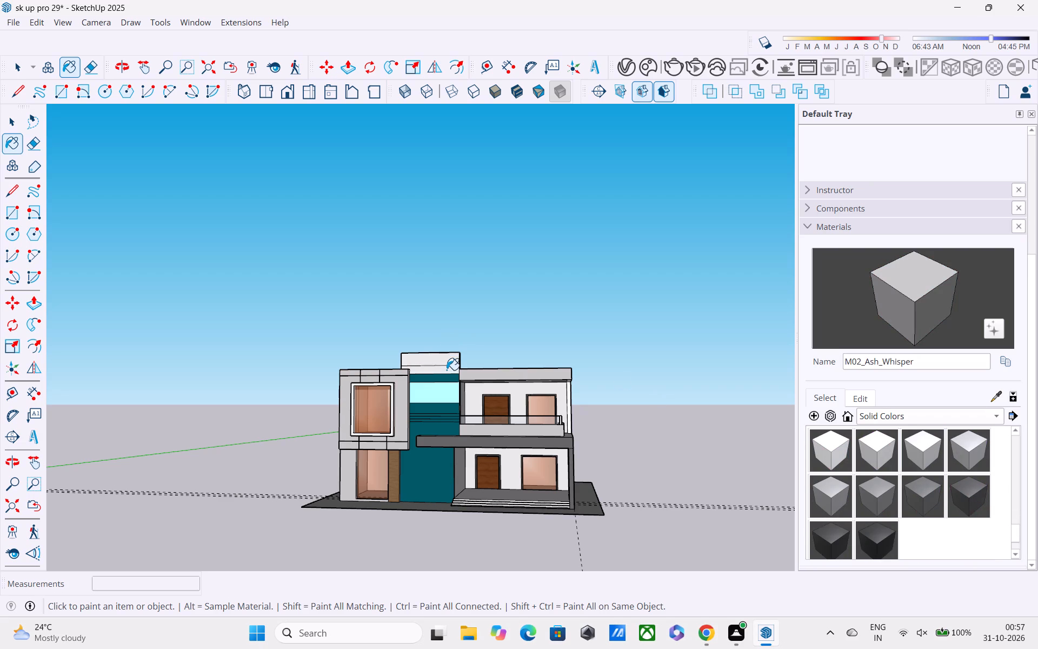
left_click(448, 382)
left_click(449, 382)
left_click(448, 376)
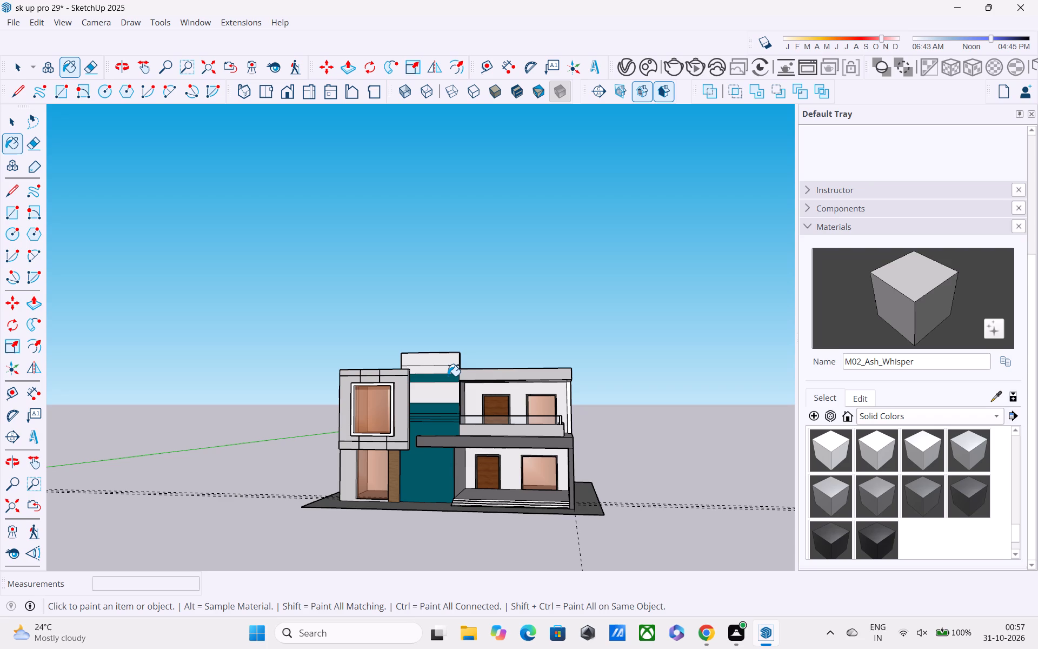
Paint the tower's remaining teal bands, including the thin groove strips and the lower wall, with M02_Ash_Whisper.
left_click(448, 409)
left_click(446, 417)
left_click(446, 418)
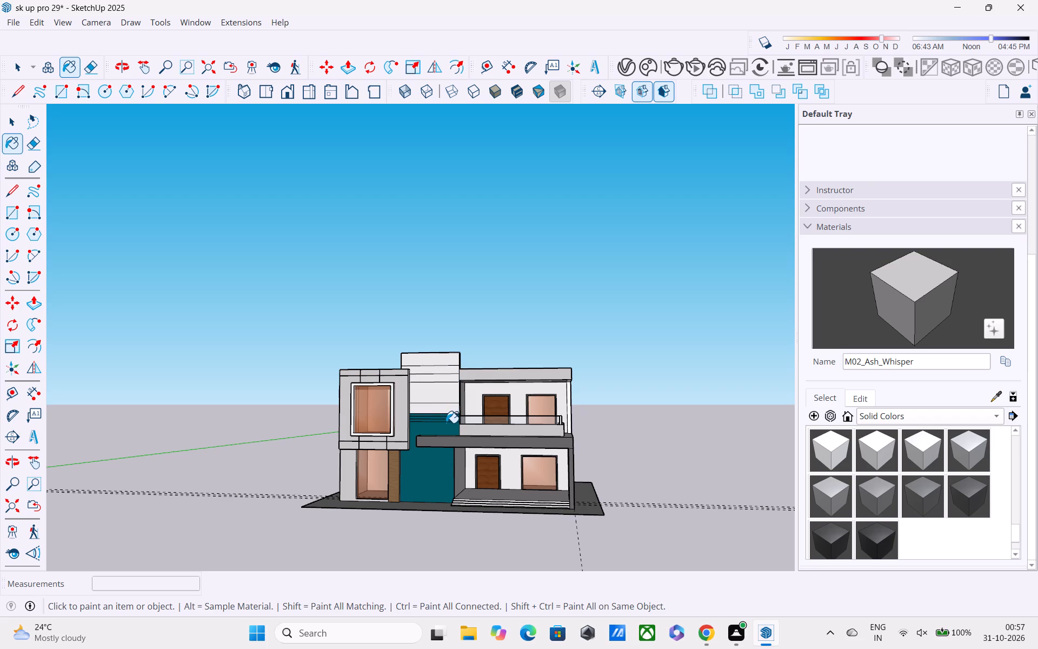
left_click(446, 423)
double_click(449, 419)
scroll(449, 414, "up", 3)
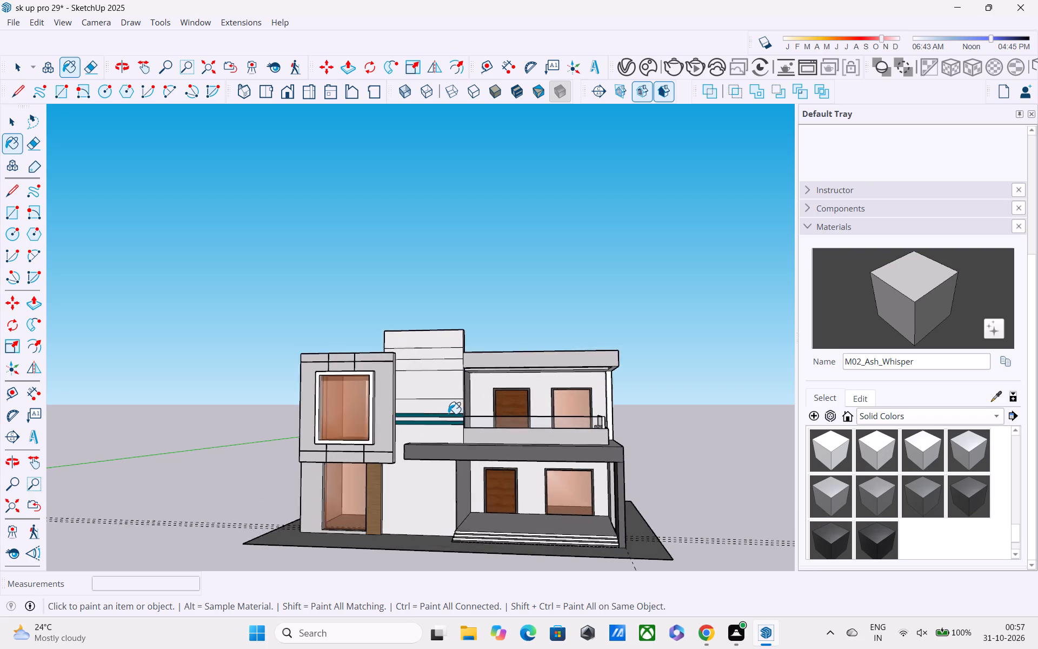
scroll(448, 414, "up", 4)
left_click(448, 414)
left_click(449, 416)
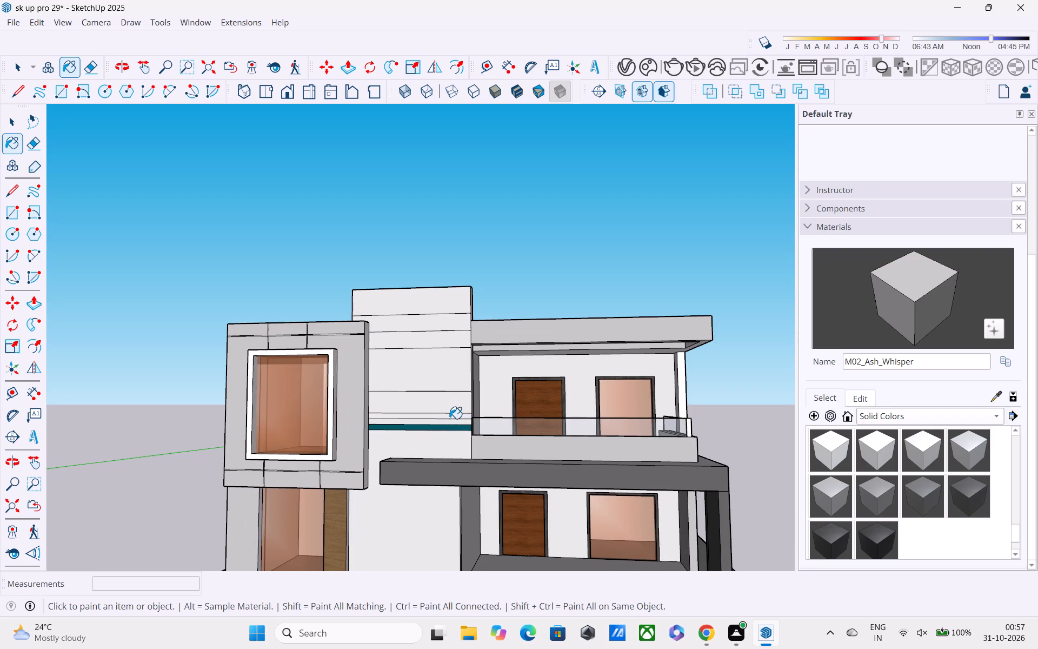
left_click(448, 428)
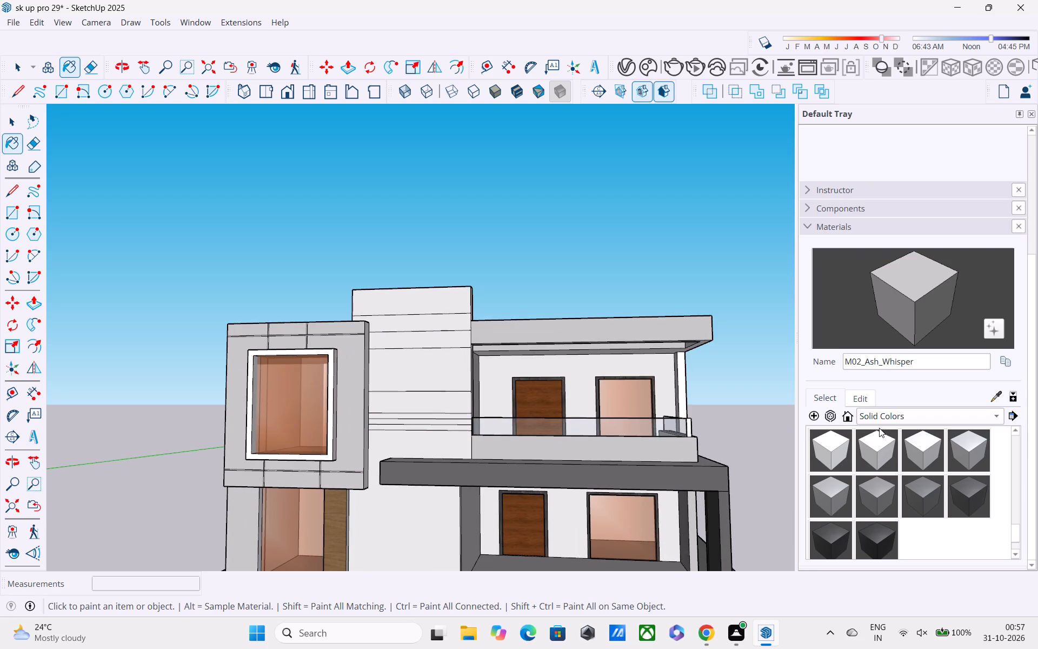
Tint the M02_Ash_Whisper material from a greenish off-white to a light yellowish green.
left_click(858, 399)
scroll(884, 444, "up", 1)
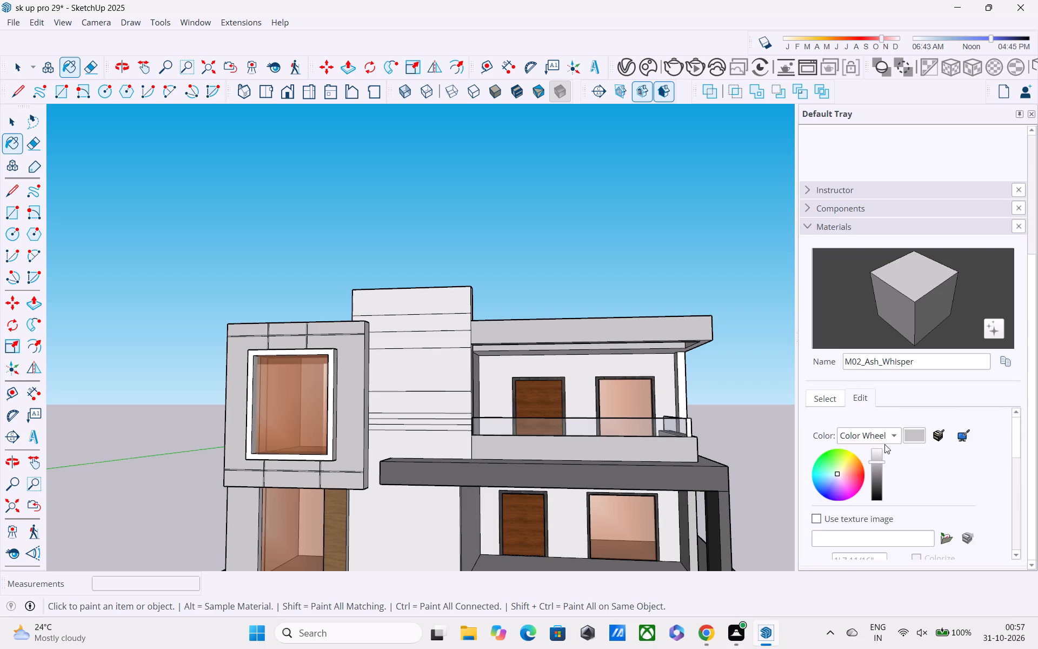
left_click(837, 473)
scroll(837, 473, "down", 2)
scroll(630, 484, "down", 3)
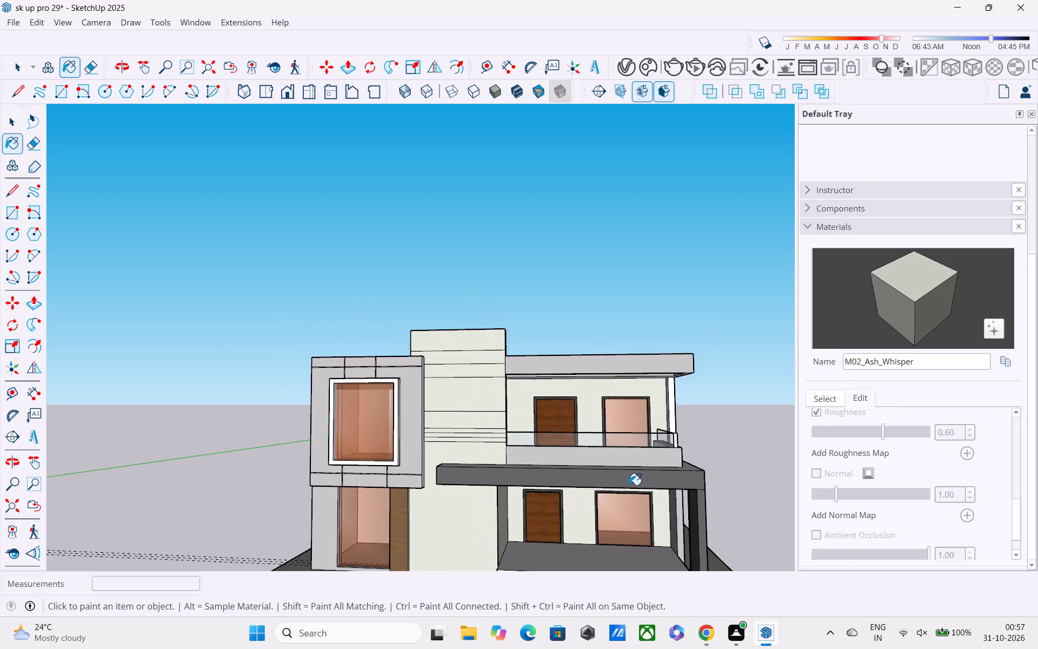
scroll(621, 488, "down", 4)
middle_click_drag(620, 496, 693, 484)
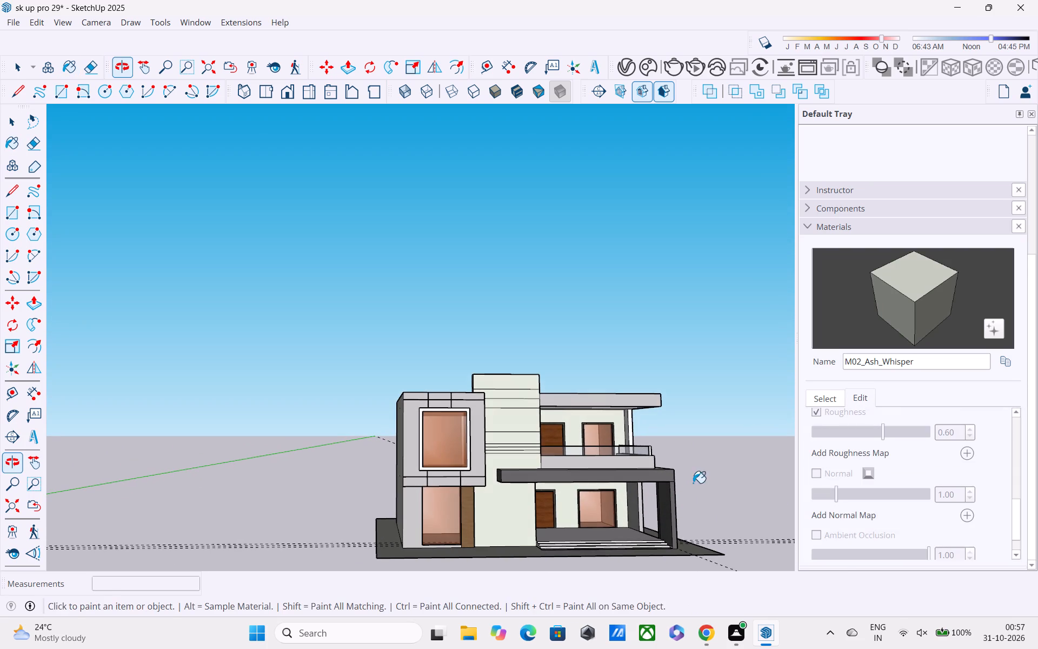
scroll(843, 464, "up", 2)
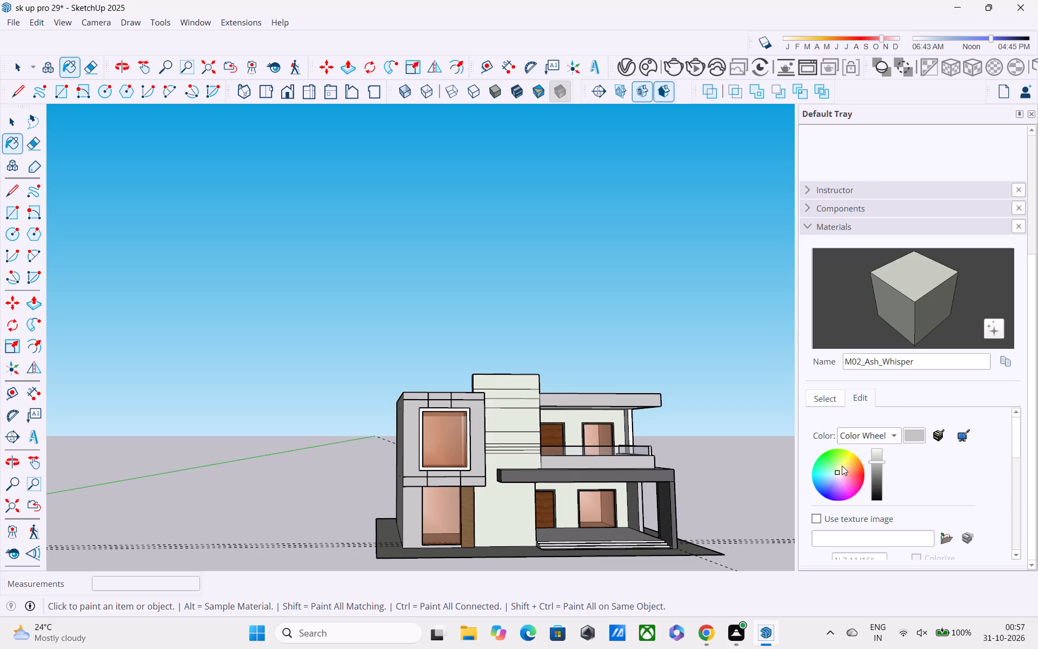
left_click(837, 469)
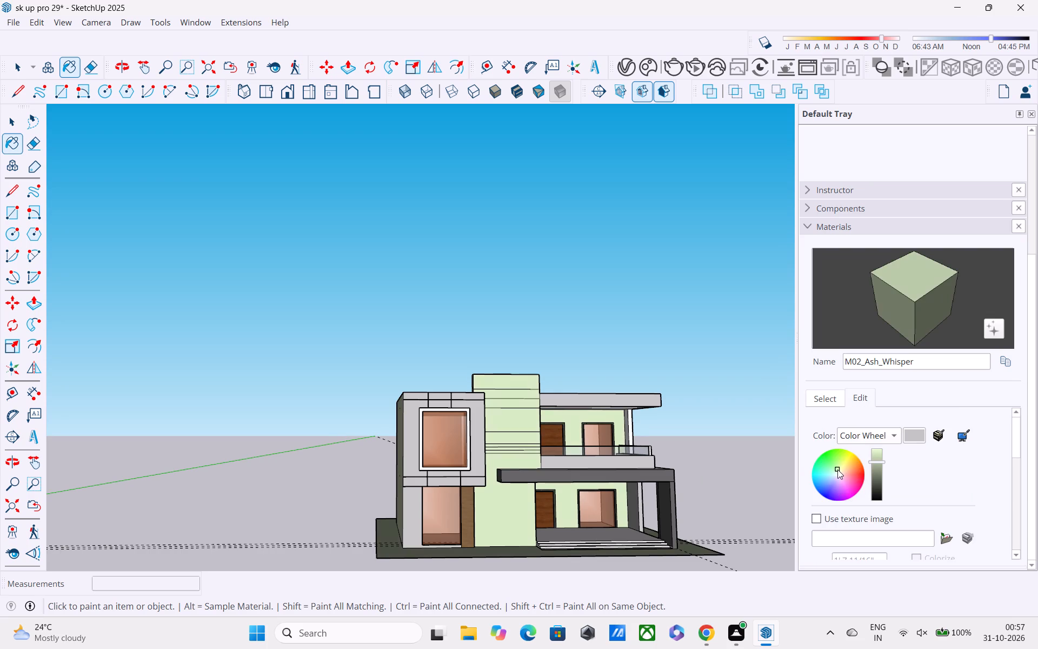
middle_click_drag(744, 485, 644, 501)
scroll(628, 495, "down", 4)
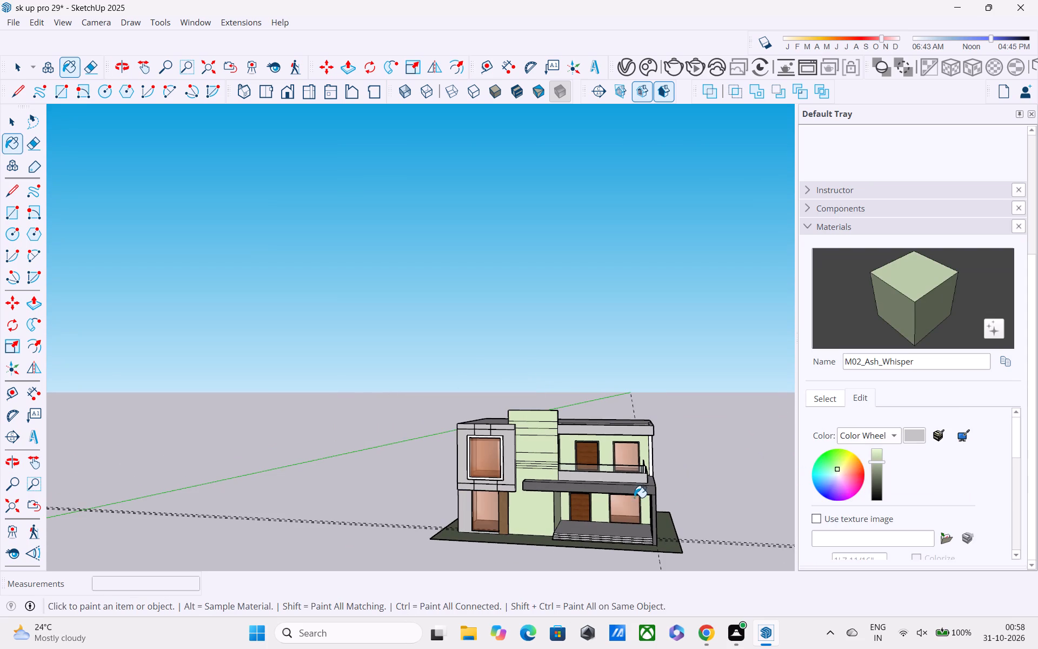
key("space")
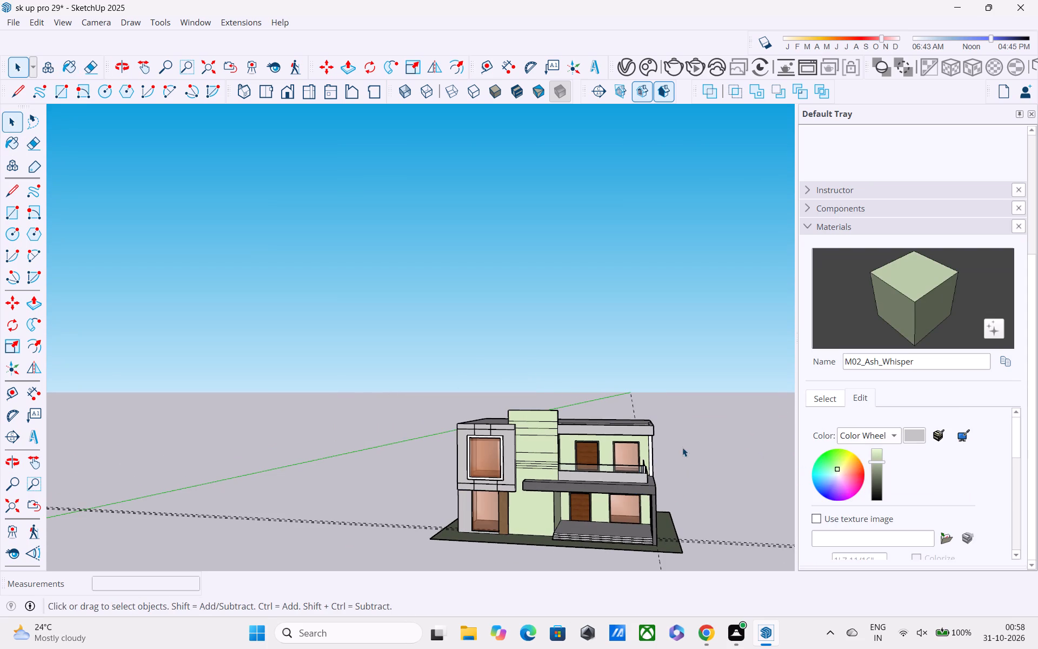
Soften the M02_Ash_Whisper material's colour to a pale, cool grey-green.
left_click_drag(839, 467, 837, 470)
left_click_drag(837, 470, 836, 473)
Examine the pale grey-green tower and walls from below, above, close up and the front of the house.
middle_click_drag(689, 457, 654, 373)
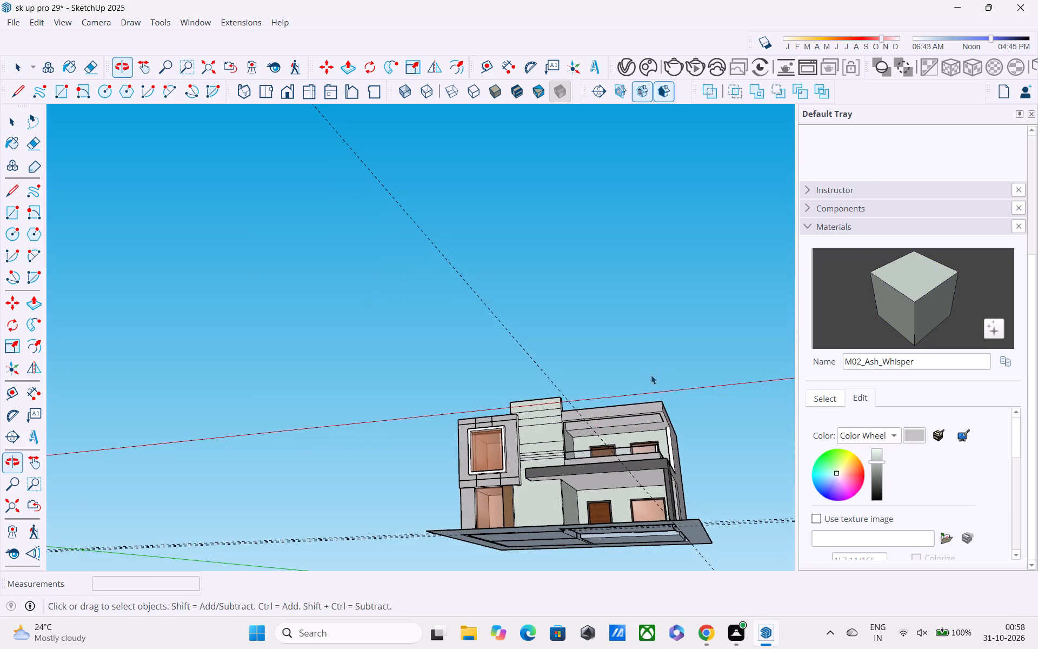
key("space")
middle_click_drag(612, 356, 668, 454)
scroll(644, 420, "up", 12)
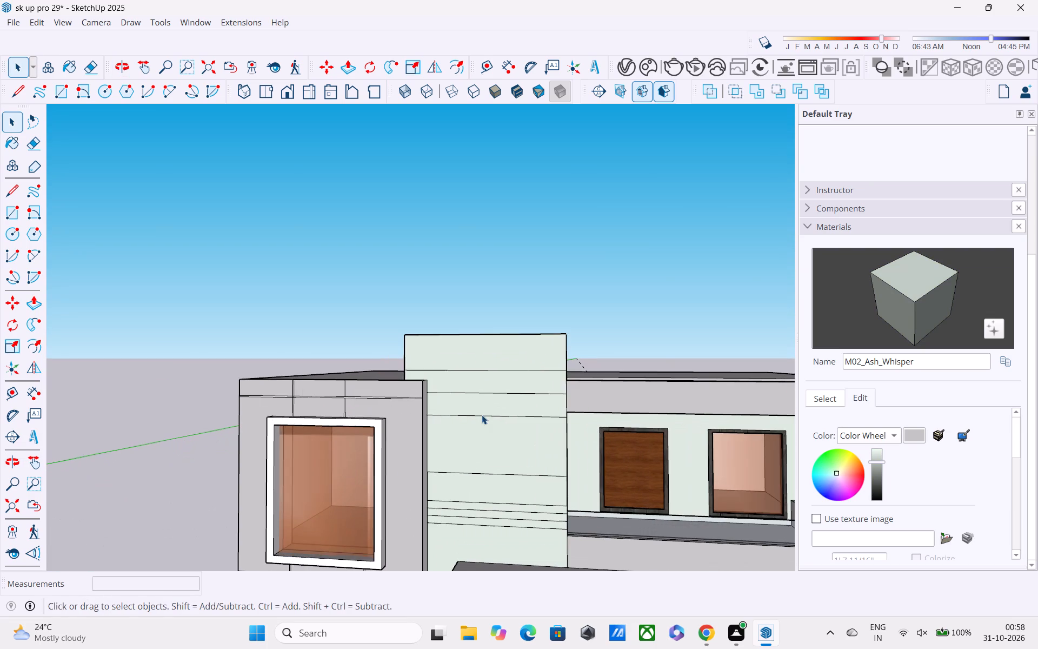
scroll(482, 414, "down", 1)
middle_click_drag(493, 417, 543, 425)
scroll(543, 425, "up", 1)
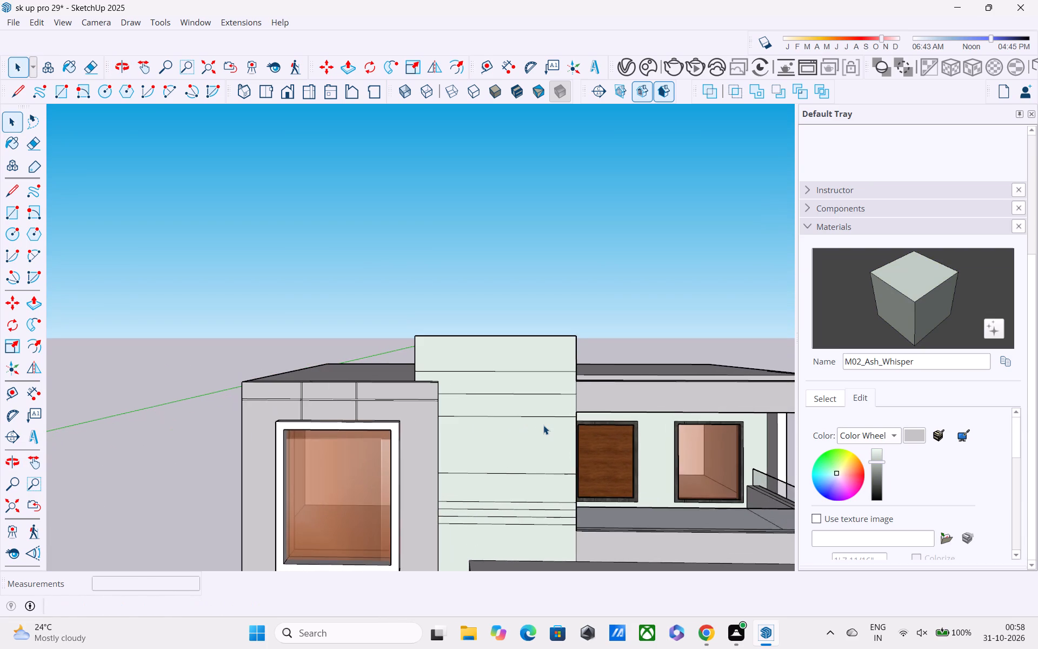
scroll(543, 425, "up", 6)
middle_click_drag(542, 415, 256, 491)
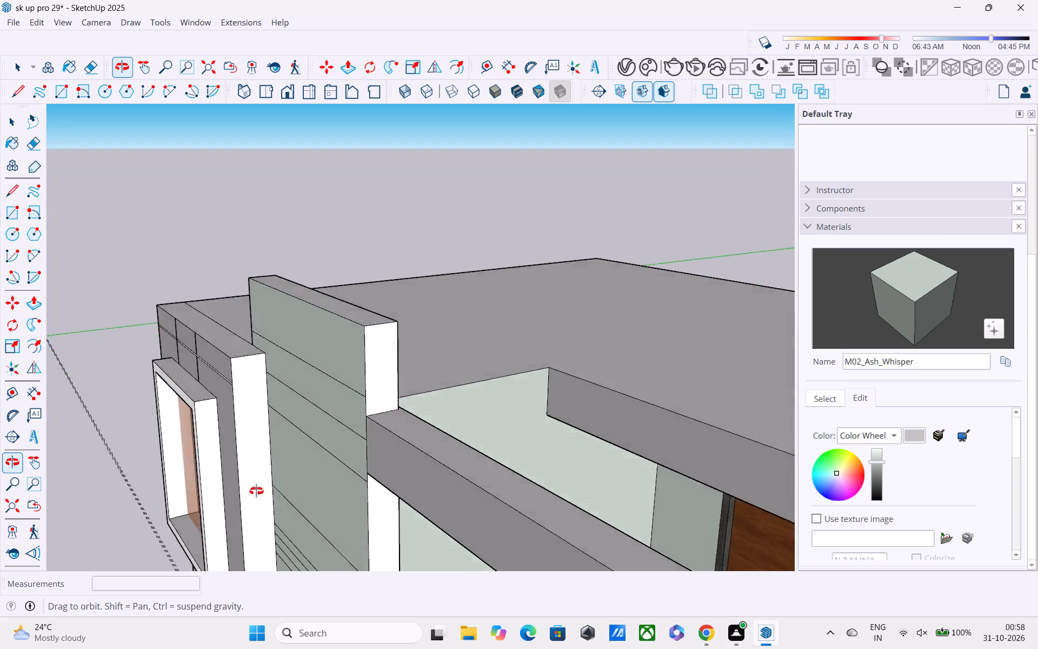
middle_click_drag(256, 491, 566, 430)
scroll(574, 413, "down", 11)
middle_click_drag(589, 431, 570, 410)
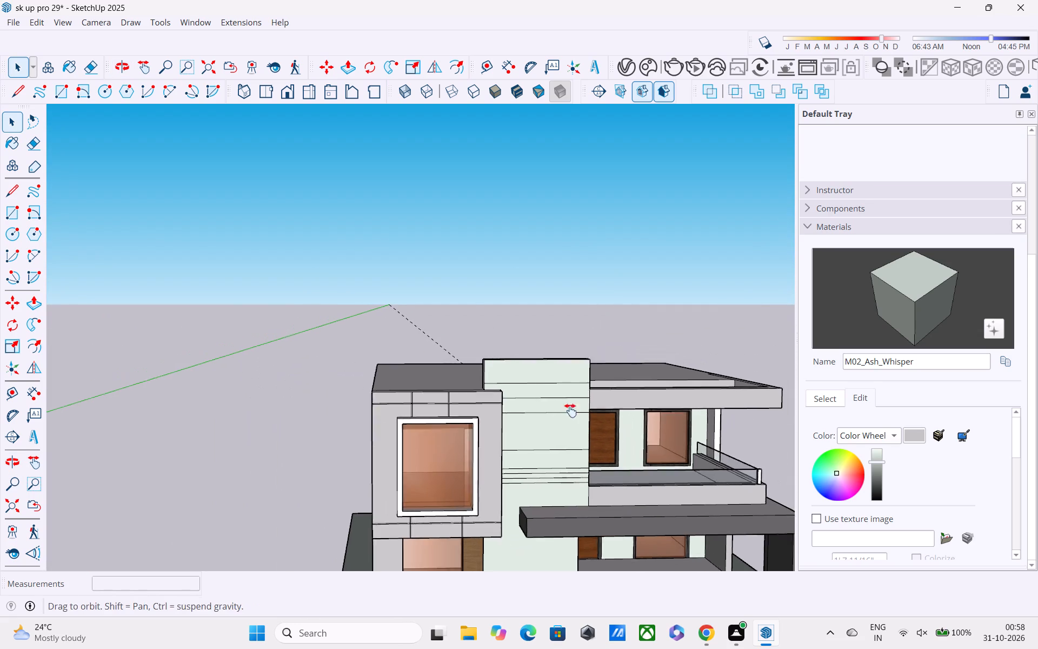
middle_click_drag(570, 410, 425, 312)
scroll(425, 312, "up", 1)
scroll(439, 327, "down", 3)
middle_click_drag(446, 333, 402, 332)
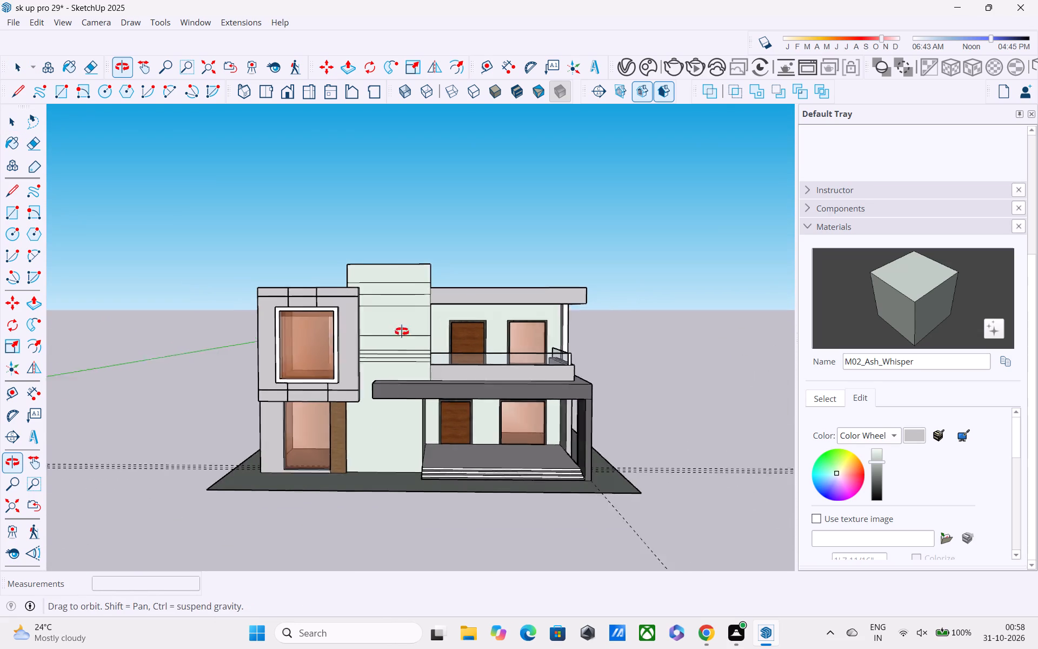
middle_click_drag(402, 332, 380, 365)
Save the model and purge its unused items.
key("ctrl+s")
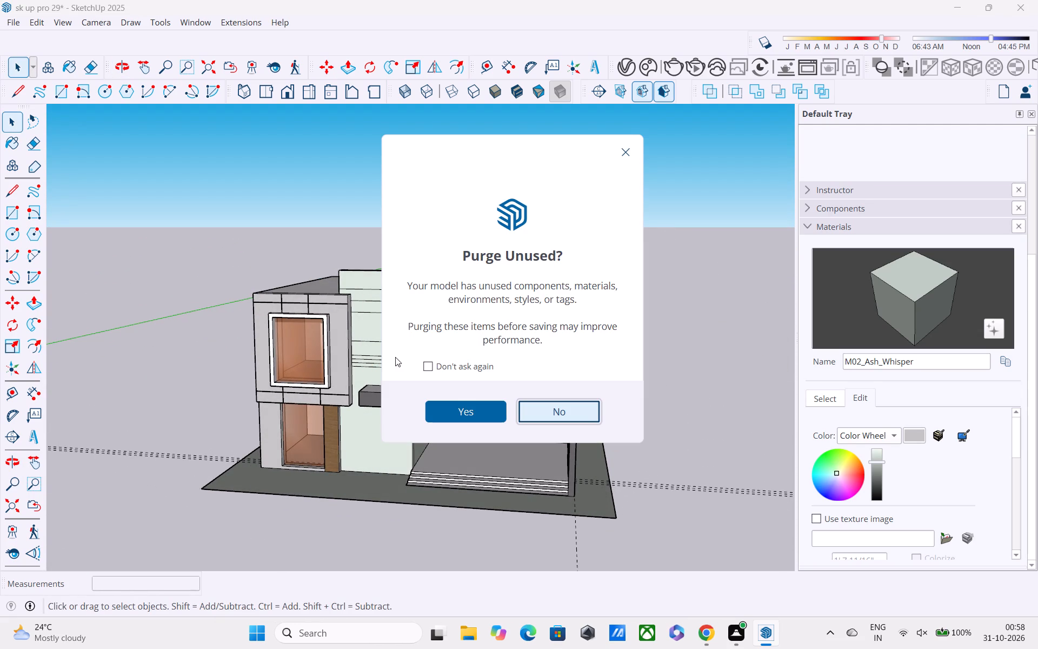
left_click(478, 405)
Save the model again from a close corner view of the house's side wall and front.
middle_click_drag(439, 420, 676, 399)
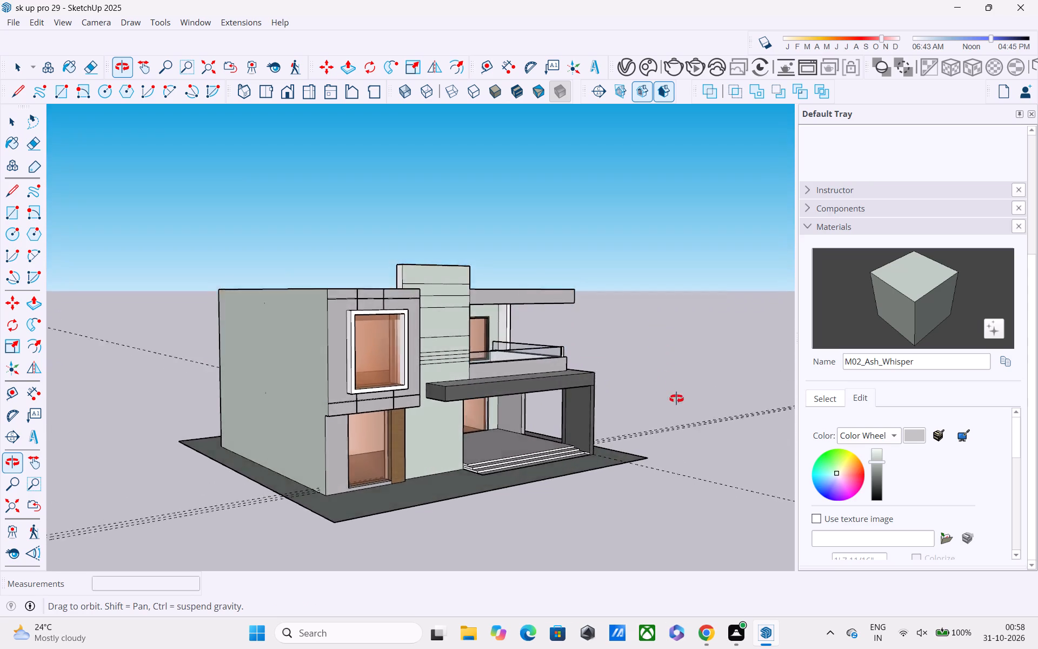
middle_click_drag(676, 399, 698, 445)
scroll(415, 521, "up", 4)
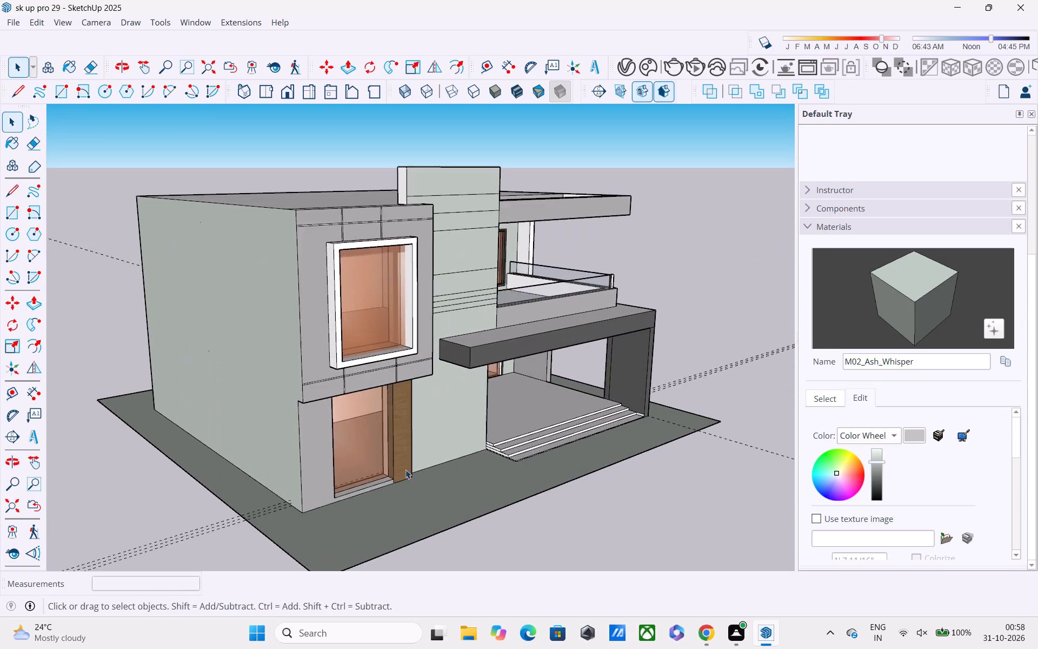
middle_click_drag(405, 461, 490, 419)
key("ctrl+s")
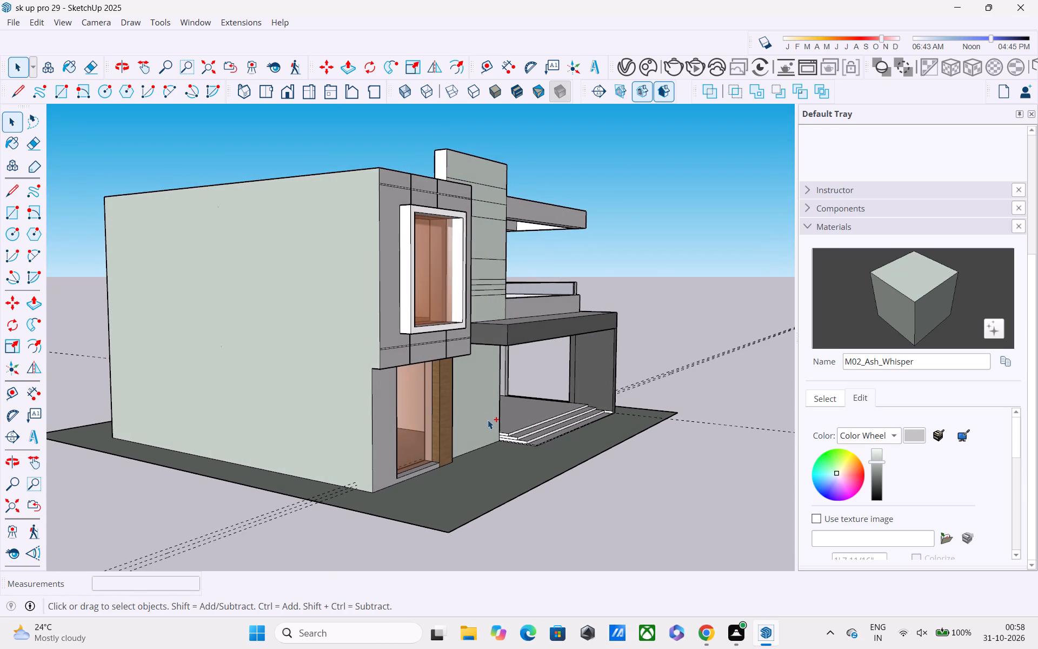
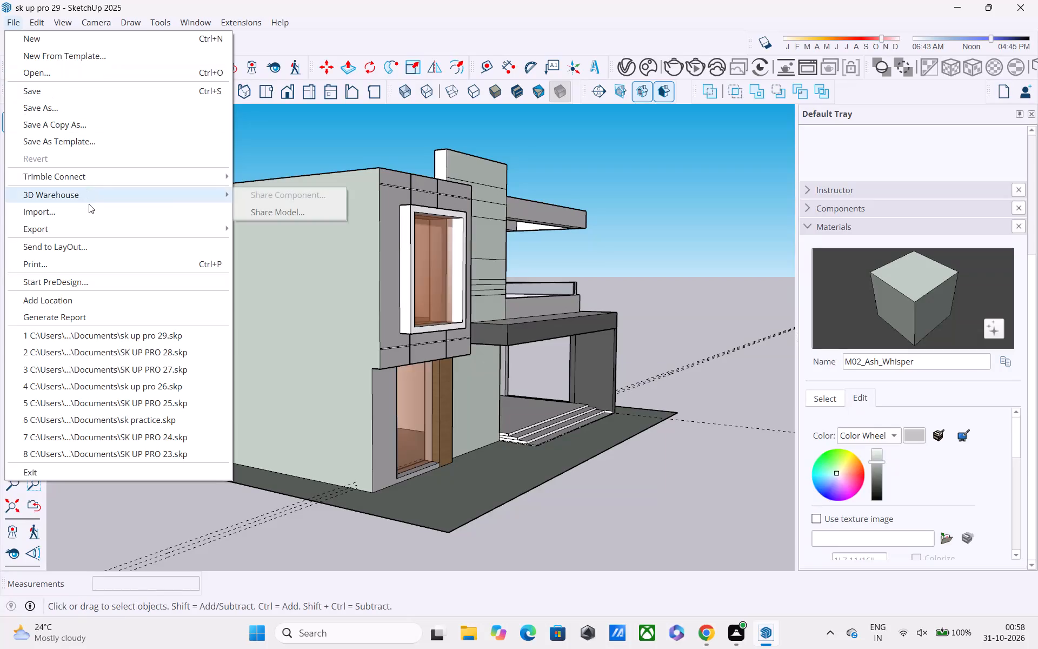
Import Component_177 from the Downloads folder and place the planter on the ground before the front ground-floor window.
left_click(90, 207)
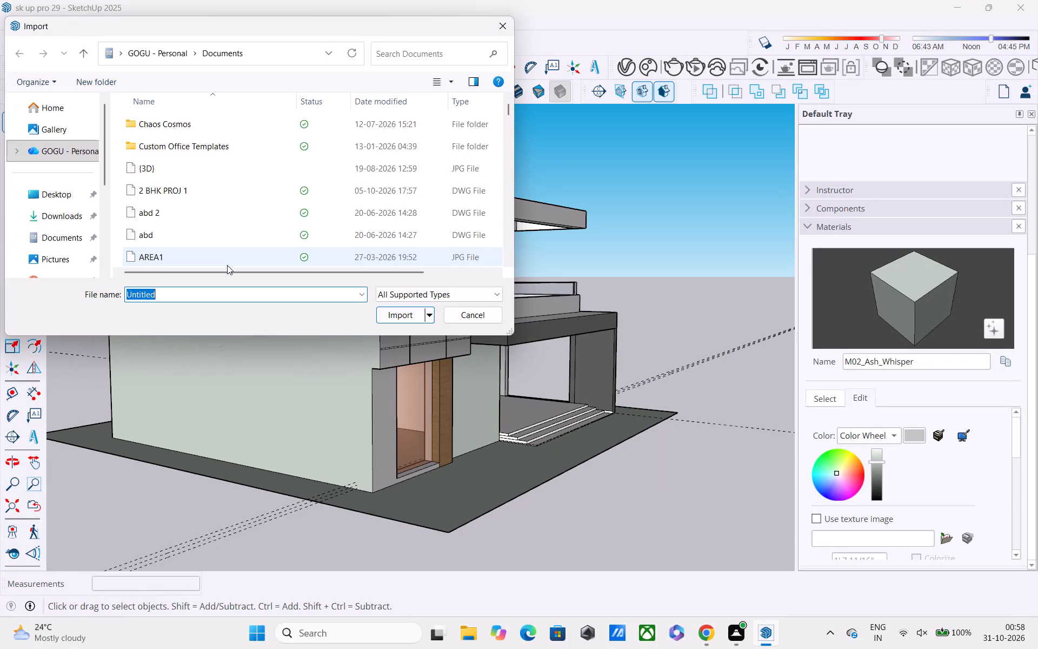
left_click(79, 216)
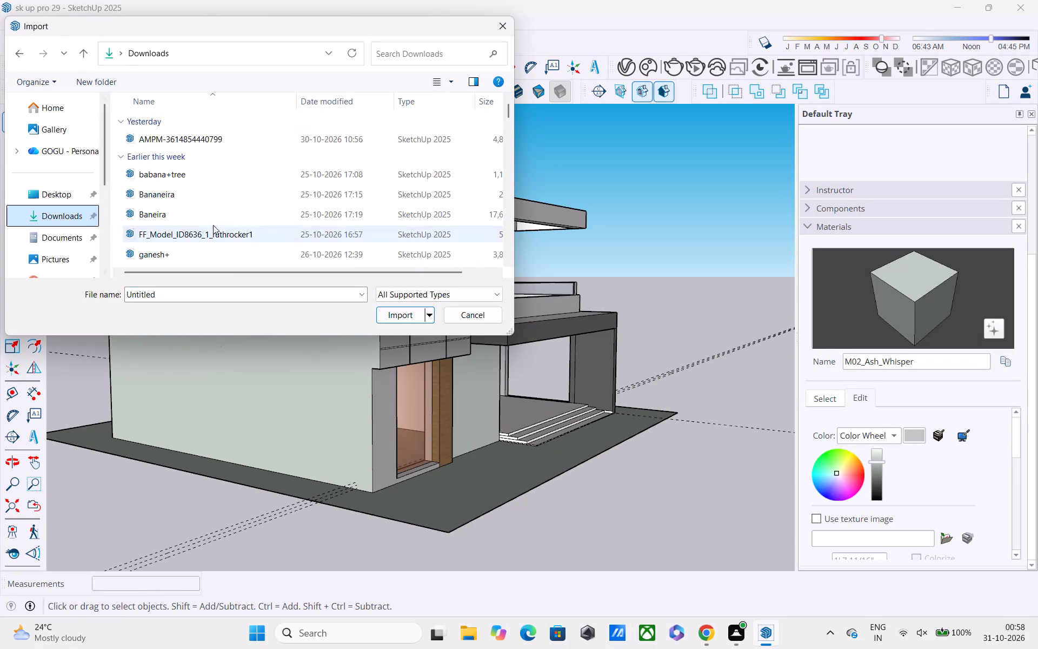
scroll(227, 183, "down", 2)
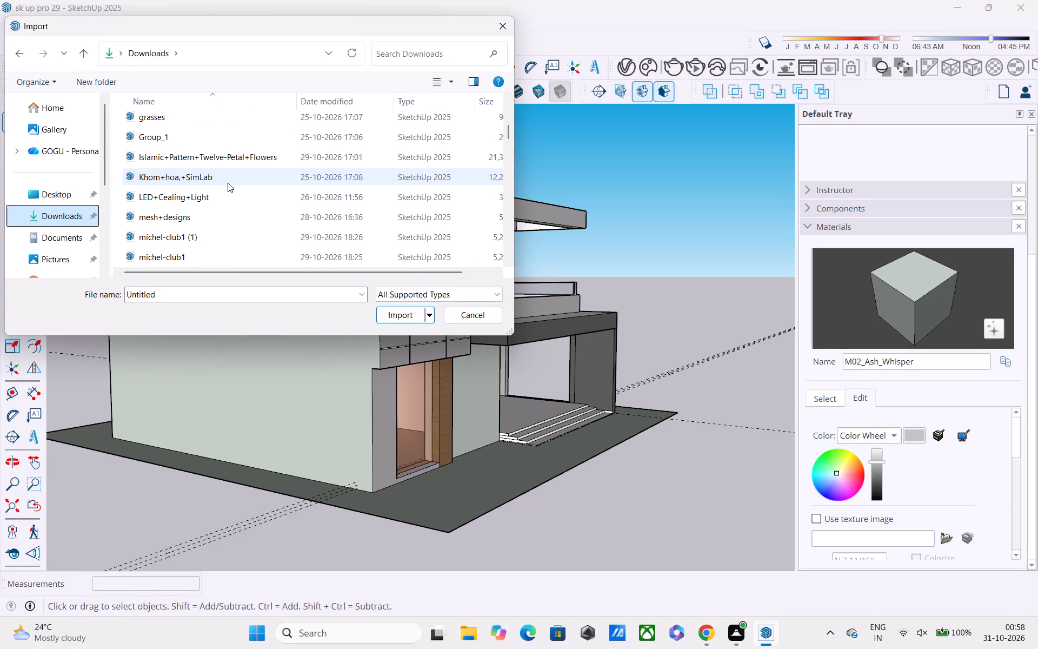
scroll(228, 183, "down", 1)
scroll(210, 224, "down", 1)
scroll(210, 226, "up", 1)
scroll(210, 226, "down", 1)
left_click(201, 191)
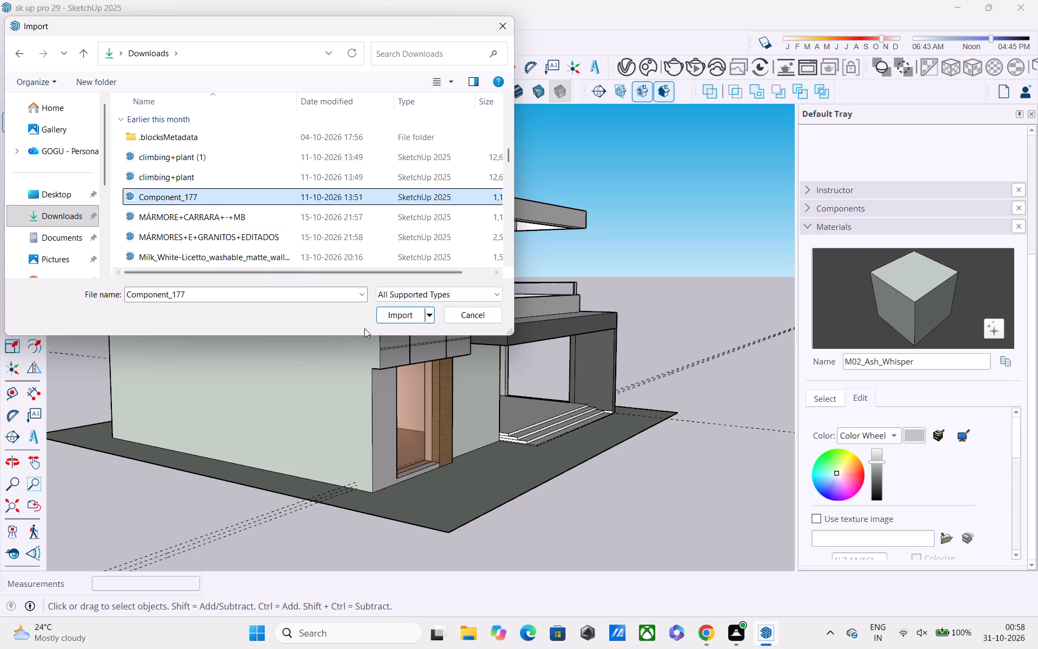
left_click(387, 323)
middle_click_drag(444, 431, 343, 449)
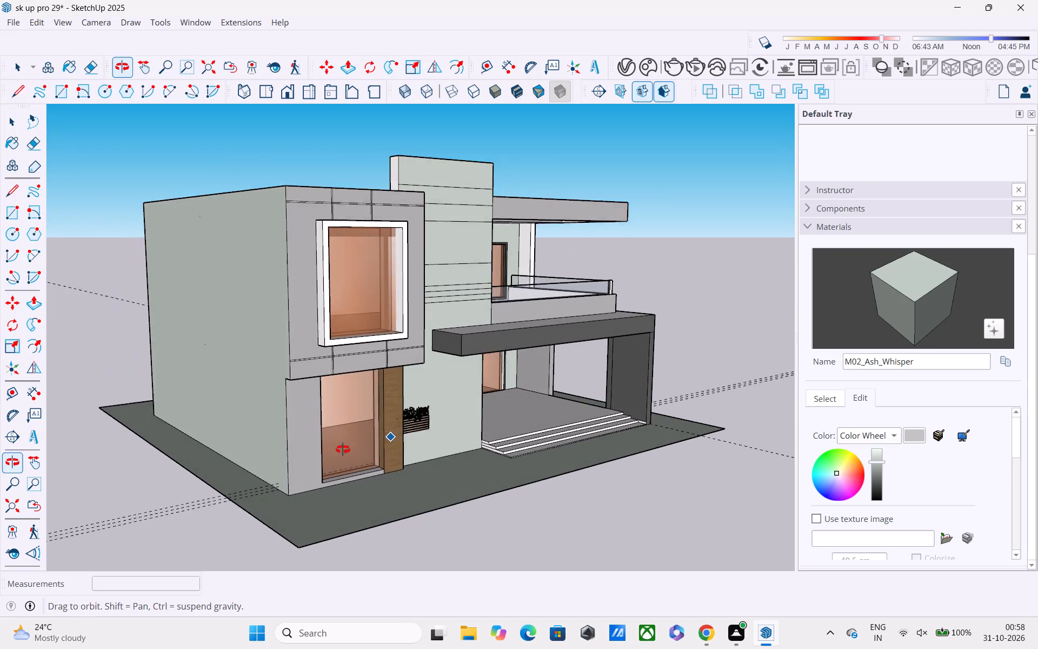
middle_click_drag(343, 449, 342, 451)
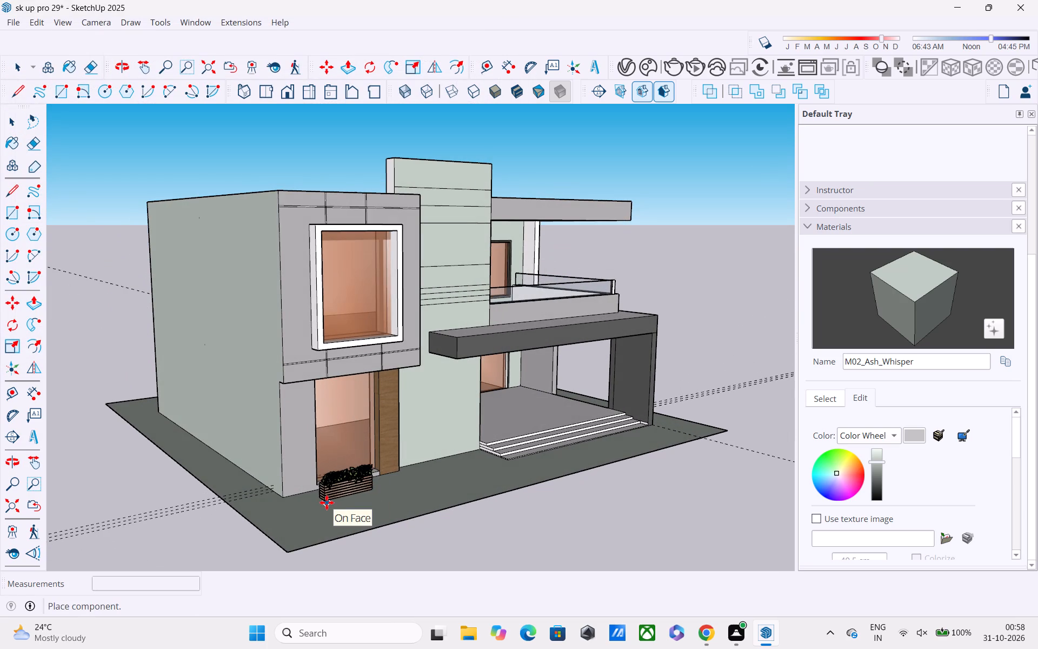
left_click(327, 502)
Scale the planter along the red axis at both ends so it spans the ground-floor window and wooden panel.
key("s")
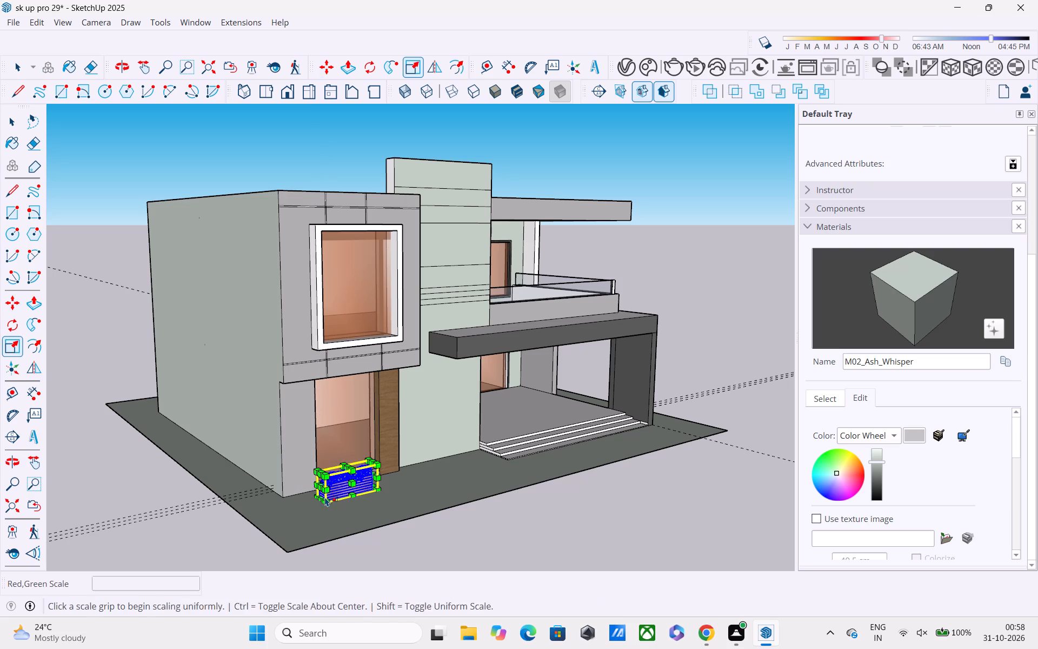
scroll(326, 496, "up", 3)
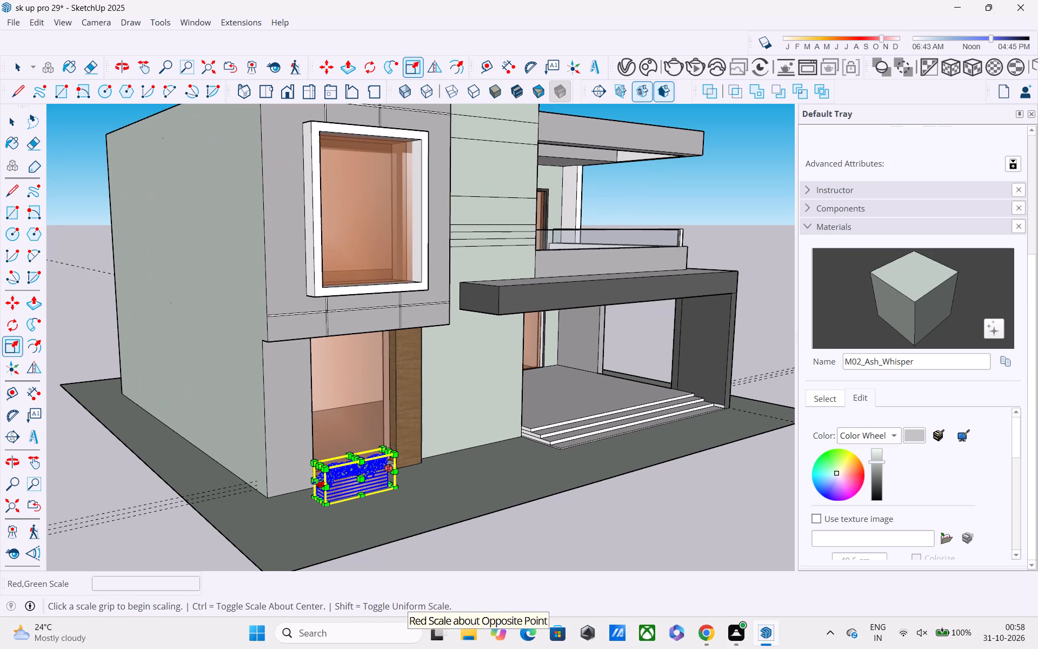
left_click_drag(317, 481, 301, 492)
middle_click_drag(380, 468, 77, 442)
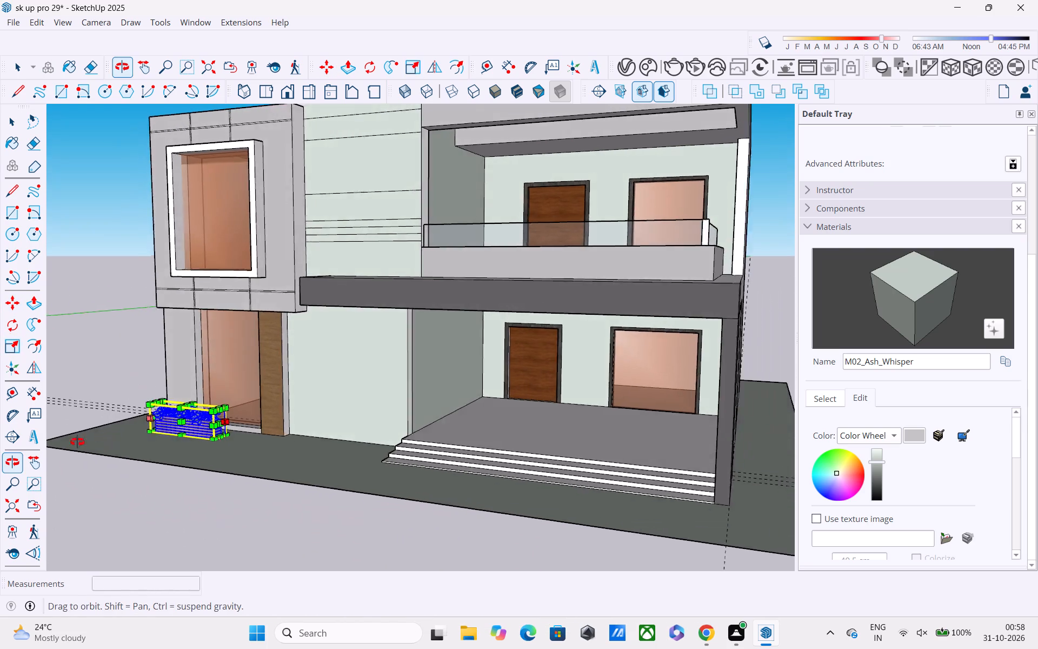
middle_click_drag(77, 442, 79, 438)
left_click_drag(224, 418, 243, 439)
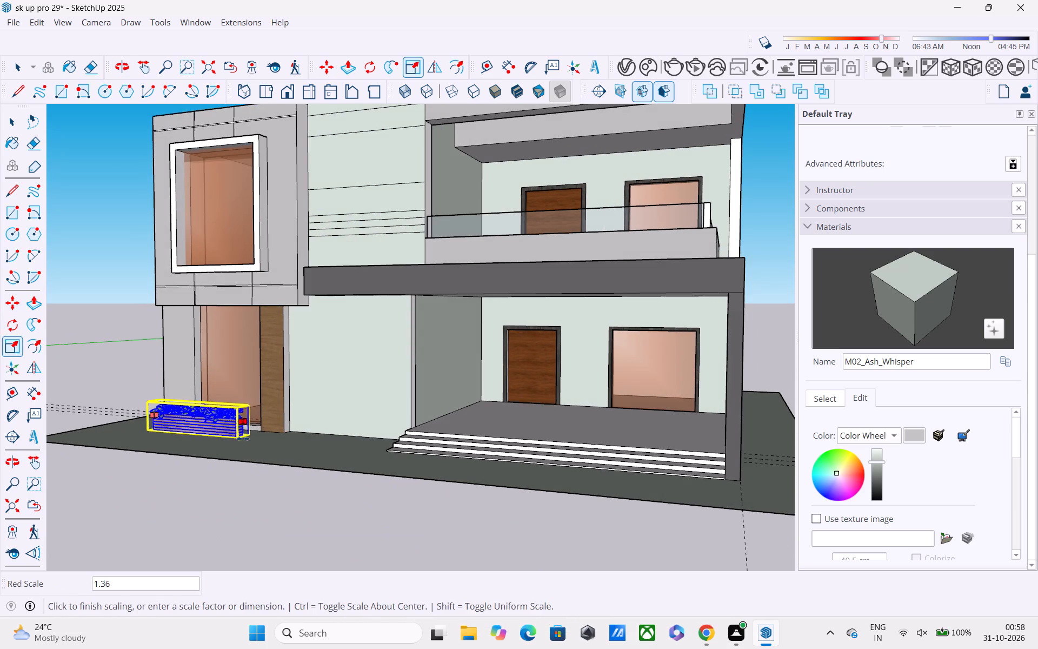
left_click_drag(243, 439, 286, 458)
middle_click_drag(289, 428, 507, 484)
key("space")
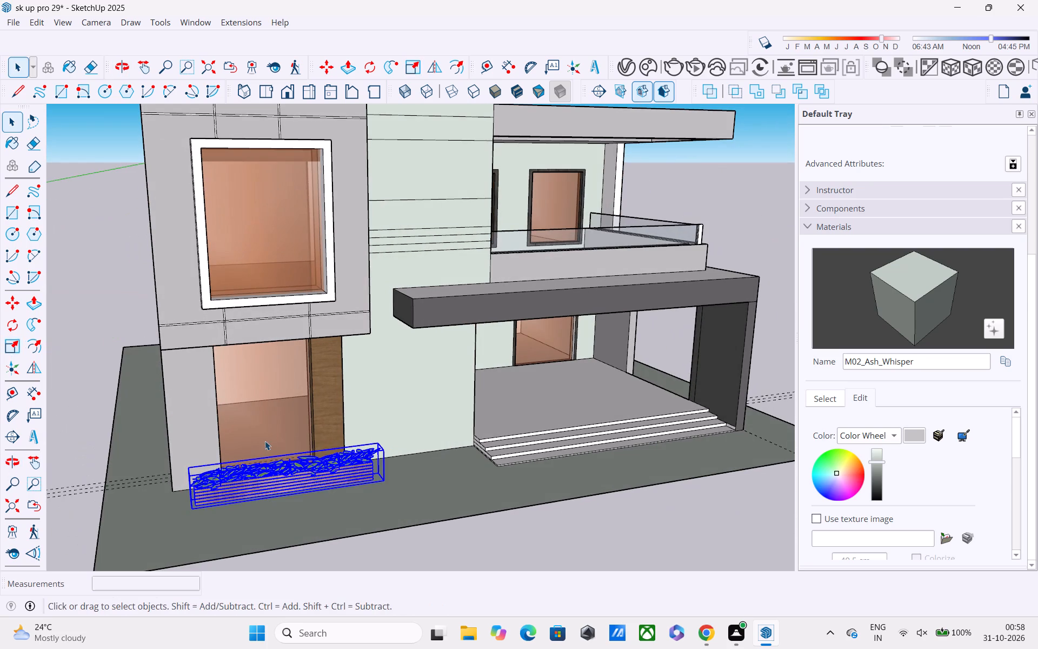
Scale the planter slightly taller along the blue axis, then deselect it.
key("s")
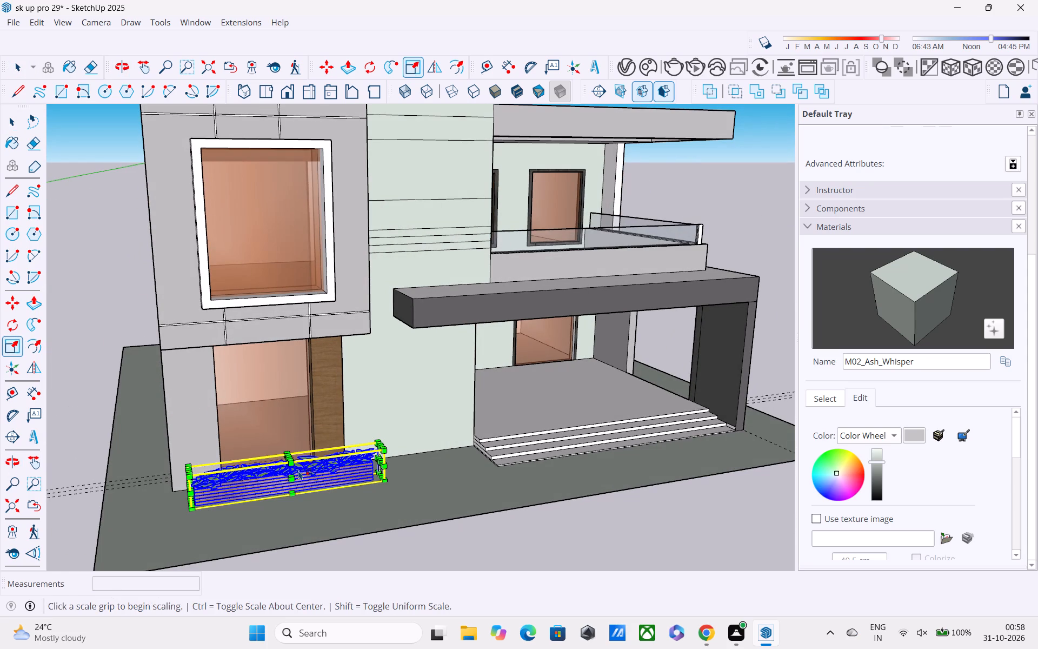
scroll(289, 456, "up", 3)
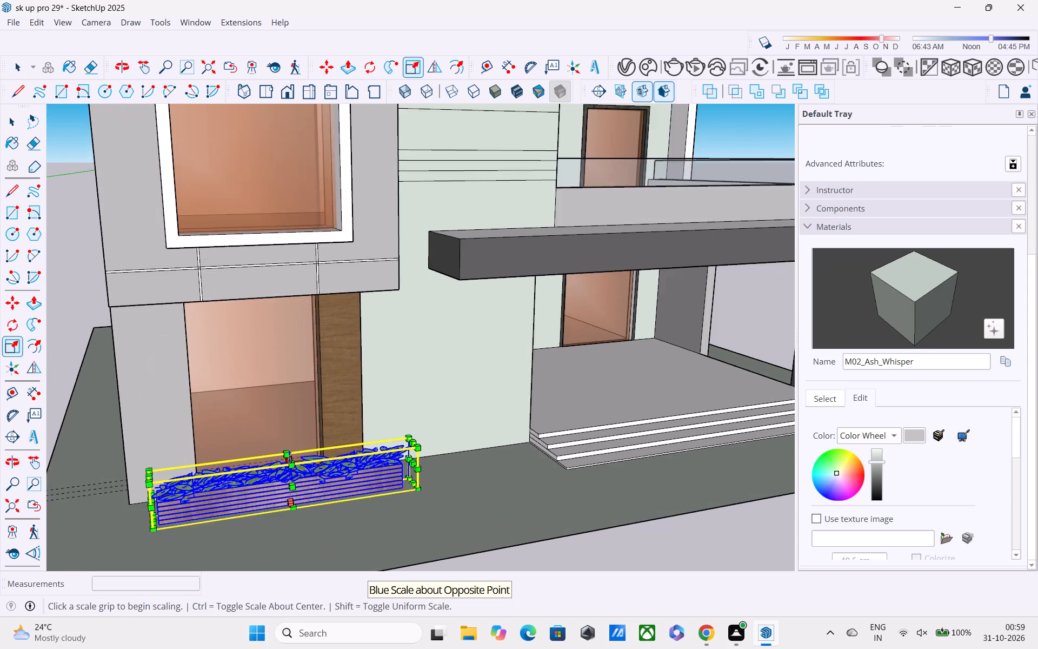
scroll(289, 456, "up", 4)
left_click_drag(289, 456, 289, 441)
scroll(289, 436, "down", 5)
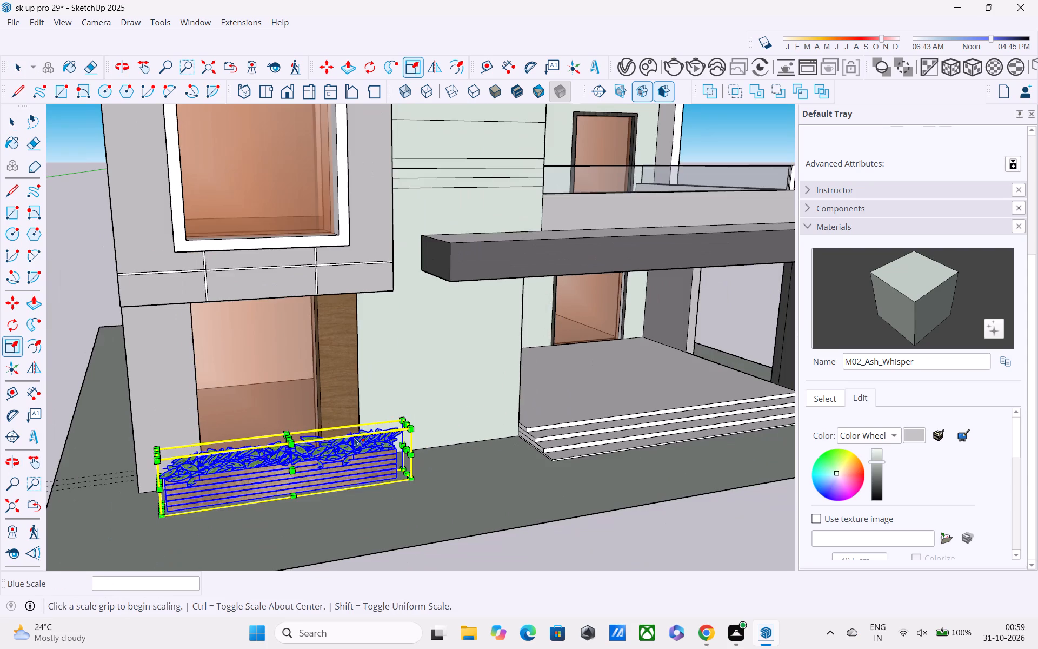
key("space")
scroll(556, 438, "down", 5)
left_click(180, 348)
Save the model with the house's front elevation in view.
middle_click_drag(508, 419, 358, 314)
scroll(375, 335, "down", 2)
middle_click_drag(388, 371, 406, 435)
scroll(154, 170, "up", 1)
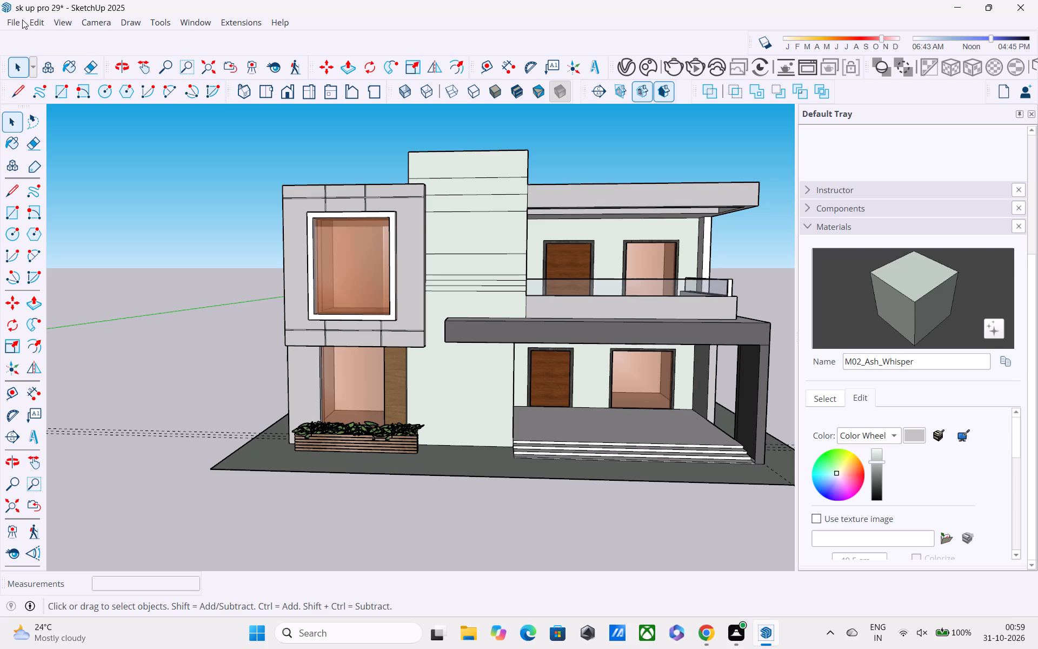
key("ctrl+s")
key("ctrl+s")
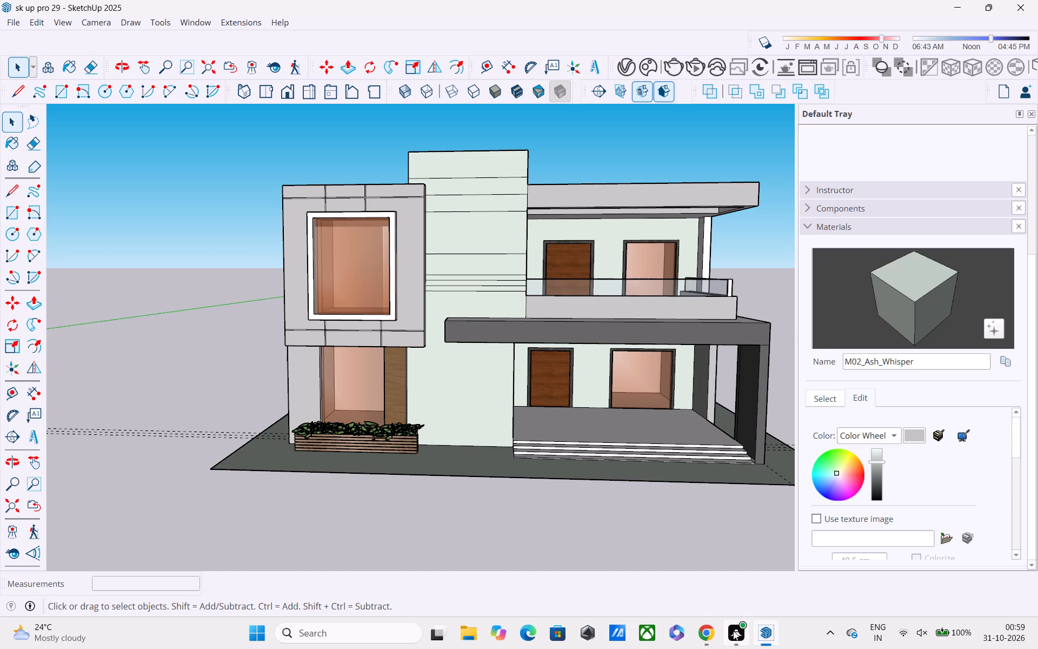